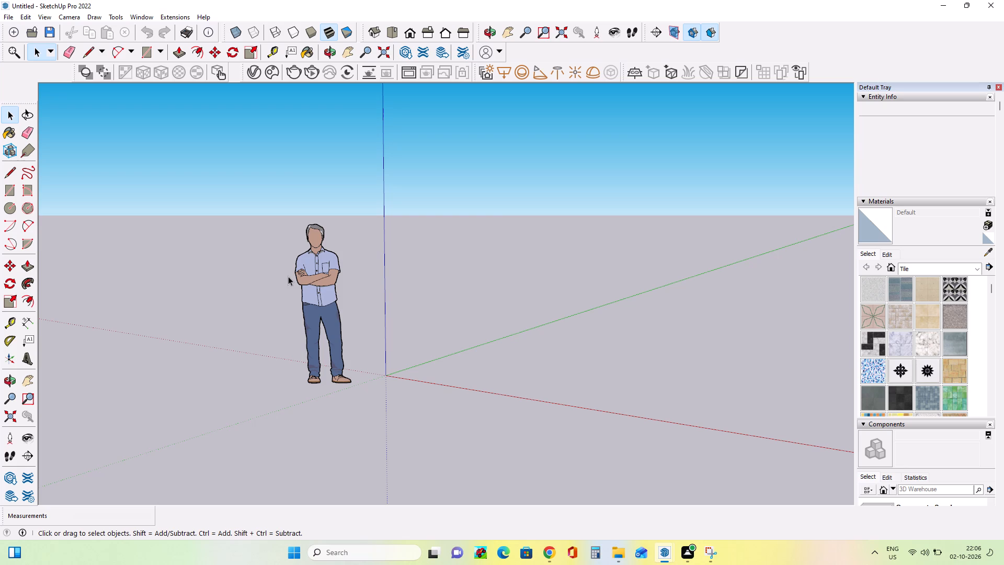
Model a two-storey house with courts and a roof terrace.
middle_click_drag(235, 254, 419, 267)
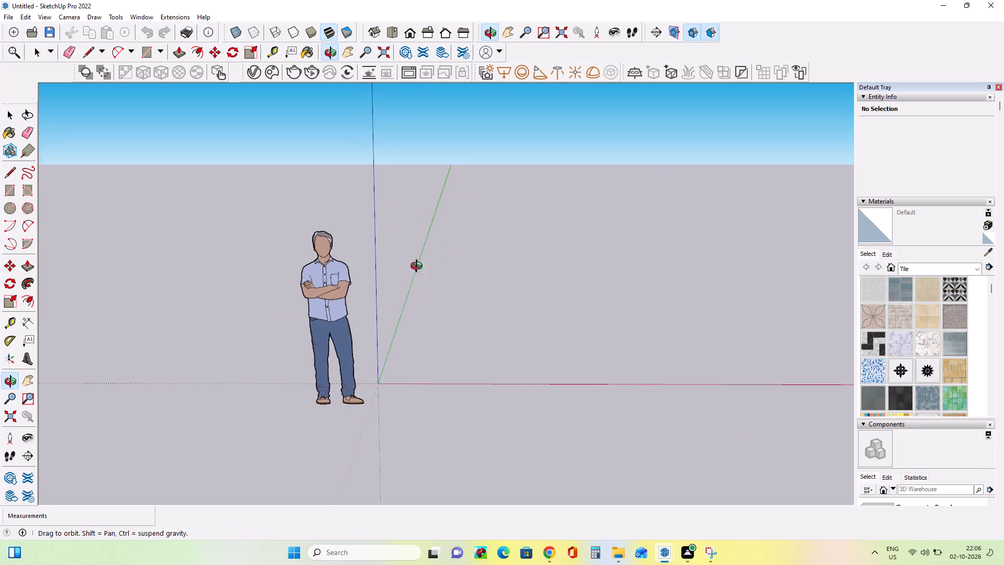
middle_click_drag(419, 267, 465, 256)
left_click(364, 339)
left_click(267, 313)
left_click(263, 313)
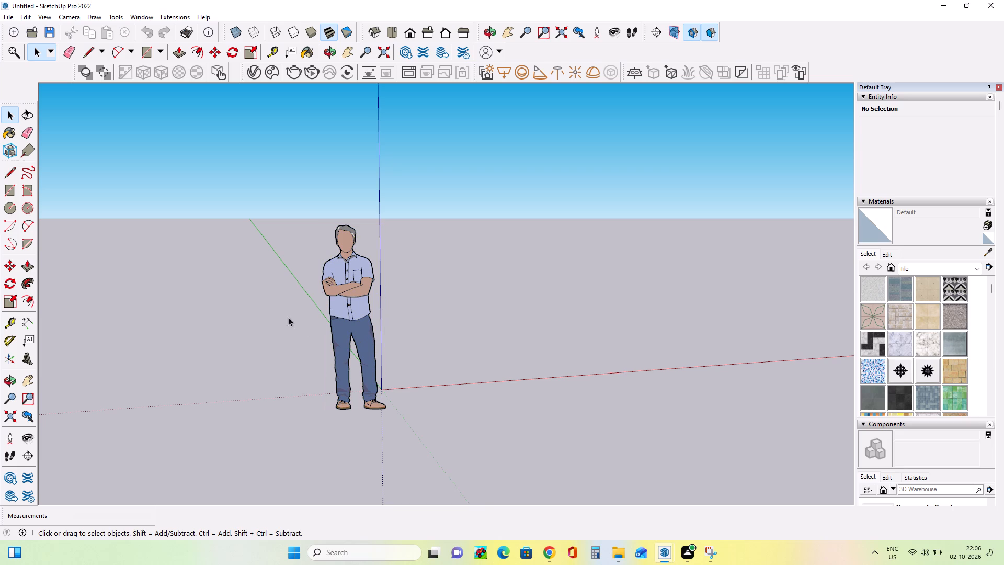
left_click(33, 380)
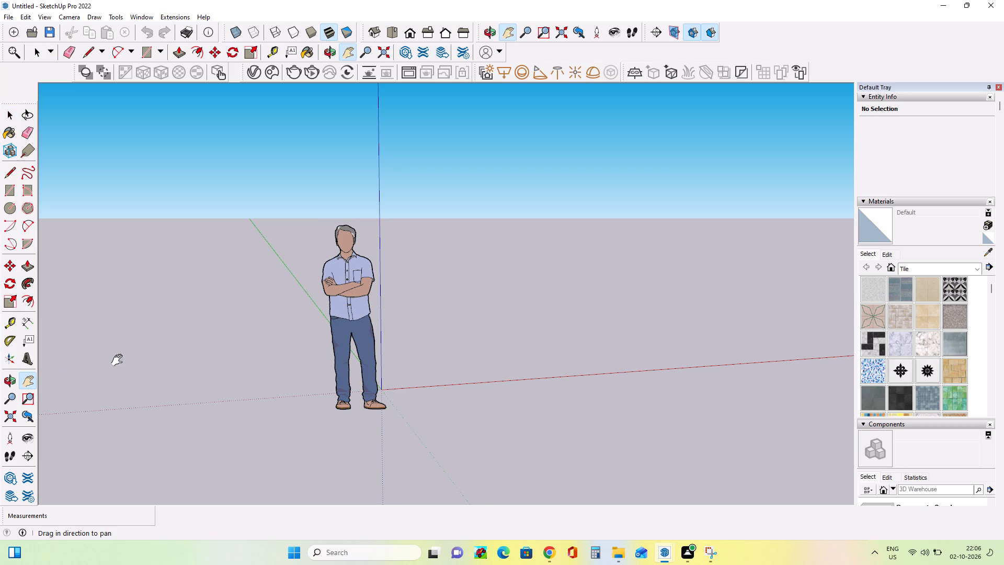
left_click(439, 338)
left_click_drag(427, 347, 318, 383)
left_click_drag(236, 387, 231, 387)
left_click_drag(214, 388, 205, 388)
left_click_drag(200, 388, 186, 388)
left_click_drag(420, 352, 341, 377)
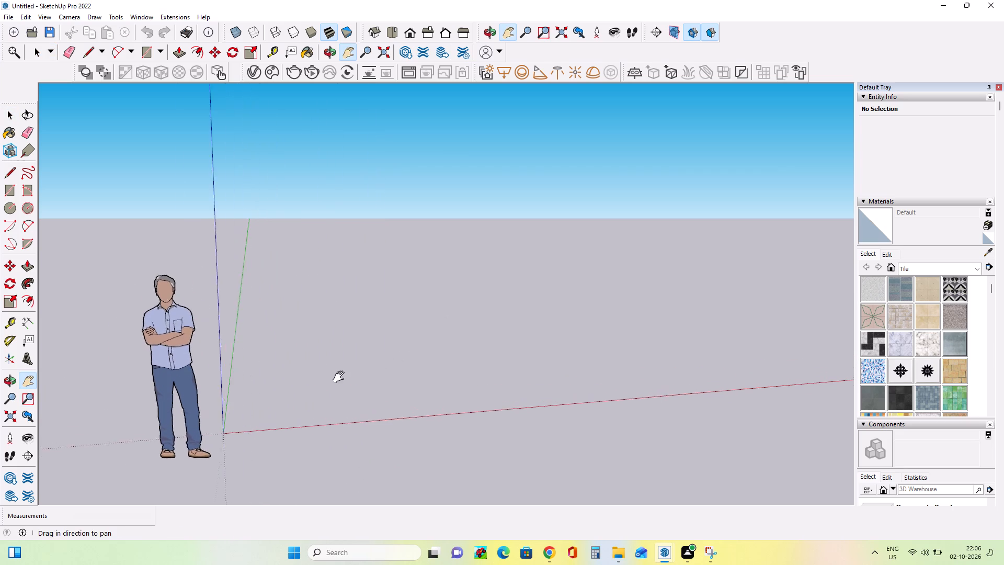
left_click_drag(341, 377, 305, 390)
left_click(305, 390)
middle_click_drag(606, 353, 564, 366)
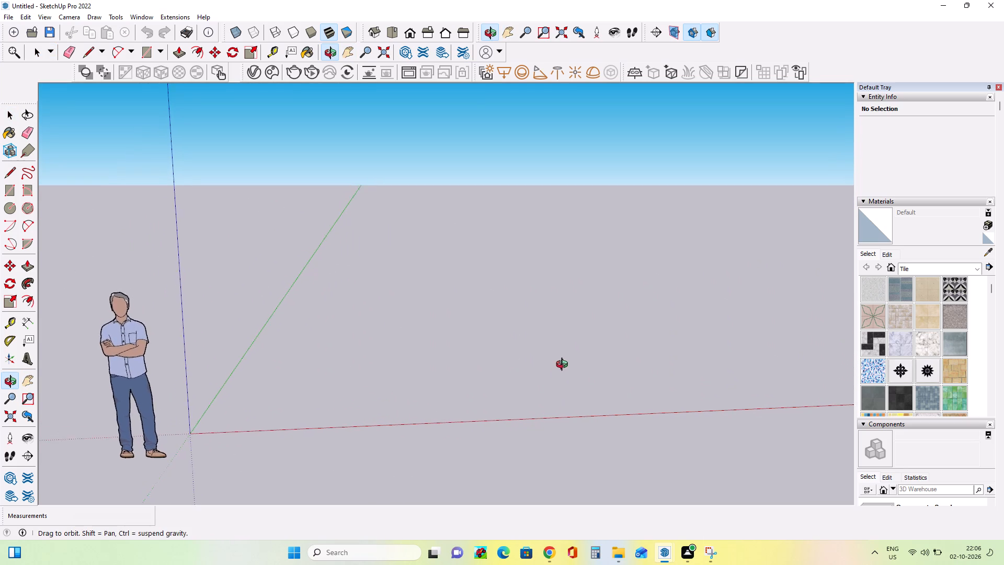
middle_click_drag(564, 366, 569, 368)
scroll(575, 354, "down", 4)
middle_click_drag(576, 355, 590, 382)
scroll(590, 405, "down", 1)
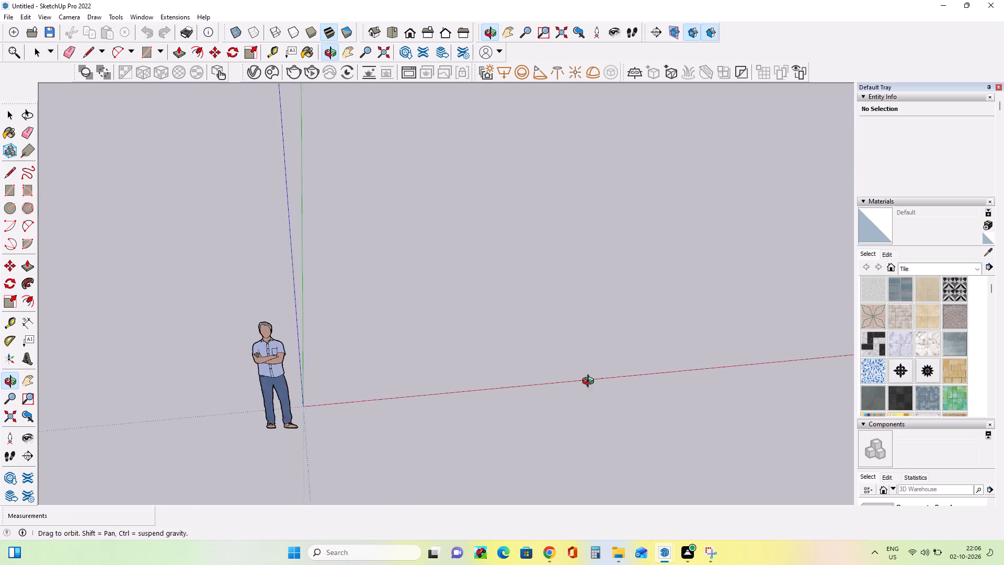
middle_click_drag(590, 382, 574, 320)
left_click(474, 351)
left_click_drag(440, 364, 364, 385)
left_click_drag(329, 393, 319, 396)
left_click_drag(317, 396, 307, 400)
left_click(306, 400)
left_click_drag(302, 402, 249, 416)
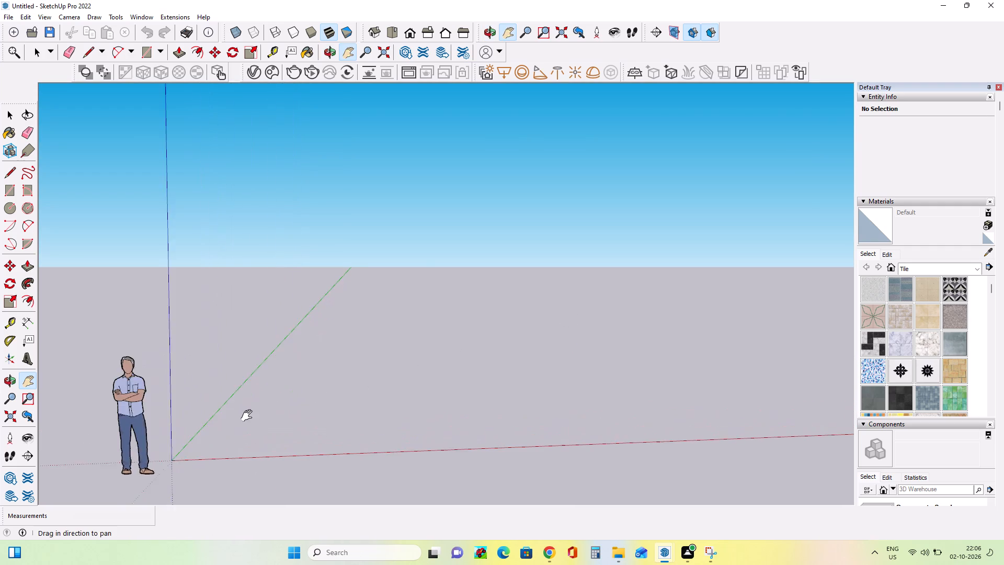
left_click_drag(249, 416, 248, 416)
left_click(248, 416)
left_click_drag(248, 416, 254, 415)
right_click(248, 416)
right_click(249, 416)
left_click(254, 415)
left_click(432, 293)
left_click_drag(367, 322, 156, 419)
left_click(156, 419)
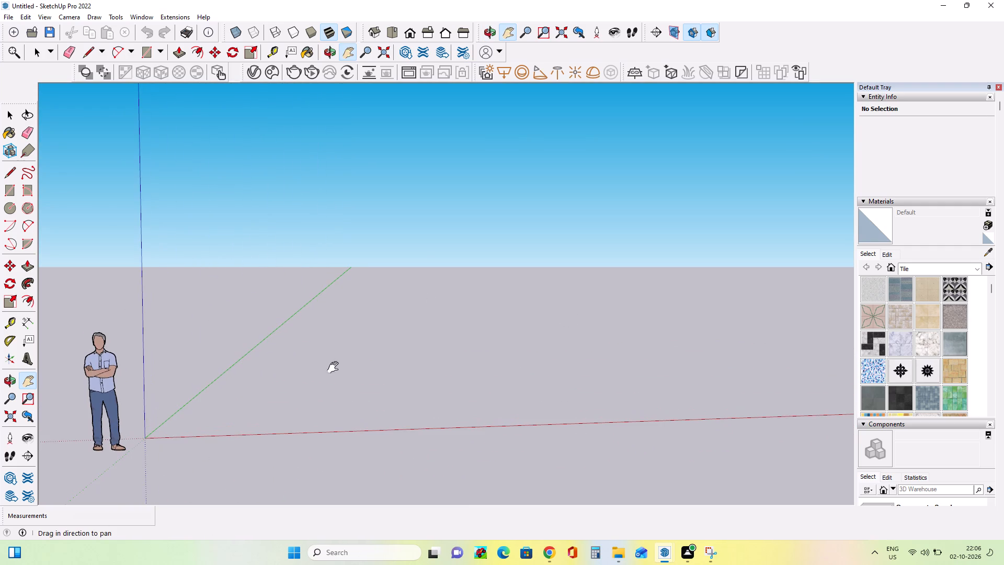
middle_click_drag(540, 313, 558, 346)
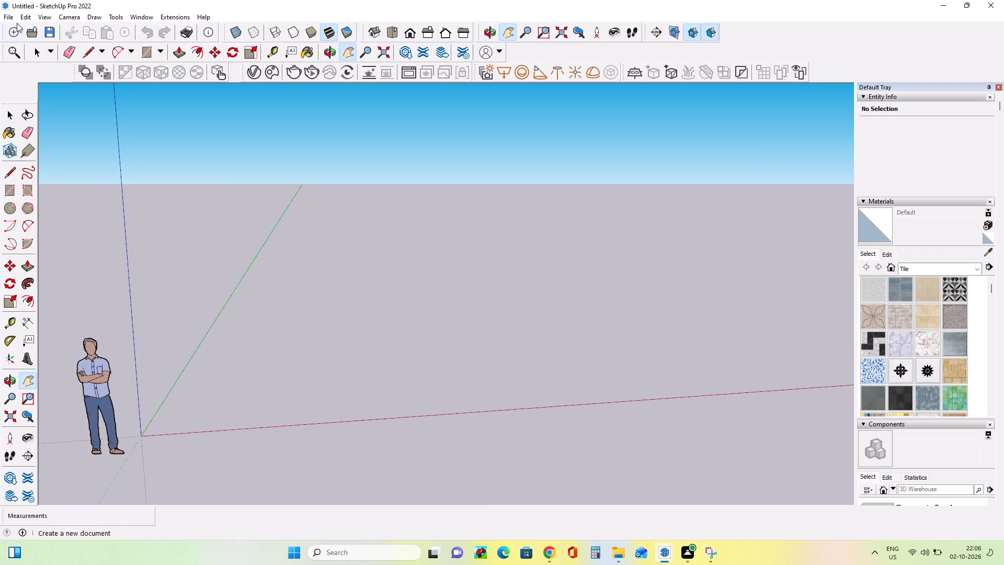
Import the image "25x30 Modern Single-Storey House Elevation Design" from the Desktop and place it upright, about 11' 6" wide.
left_click(13, 19)
left_click(38, 202)
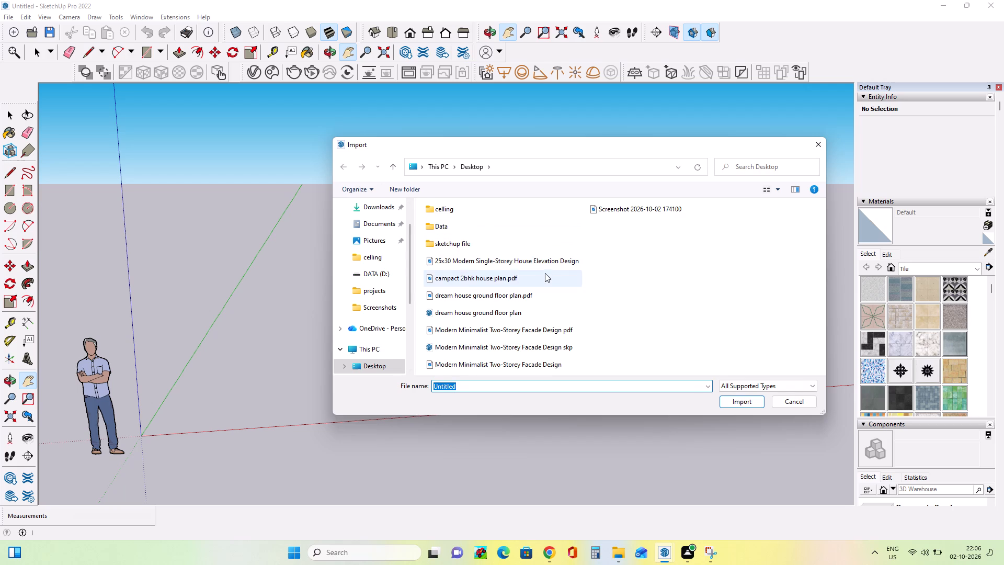
left_click(546, 261)
left_click(755, 438)
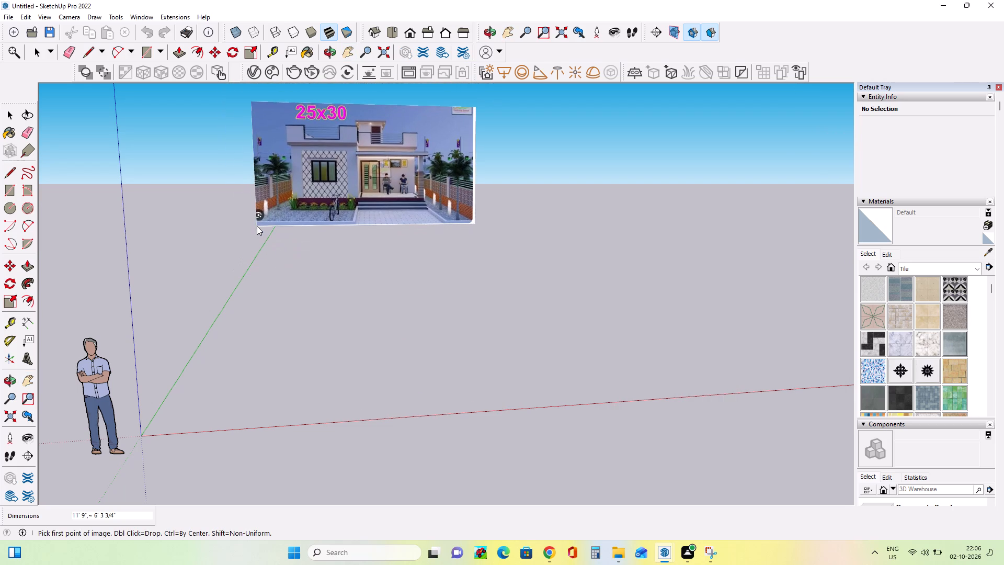
left_click(257, 226)
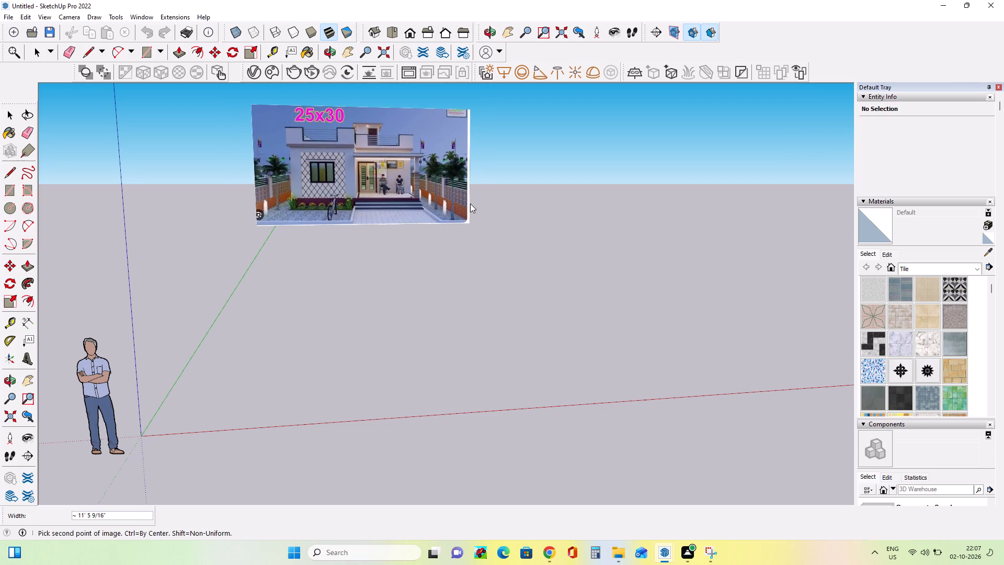
left_click(470, 204)
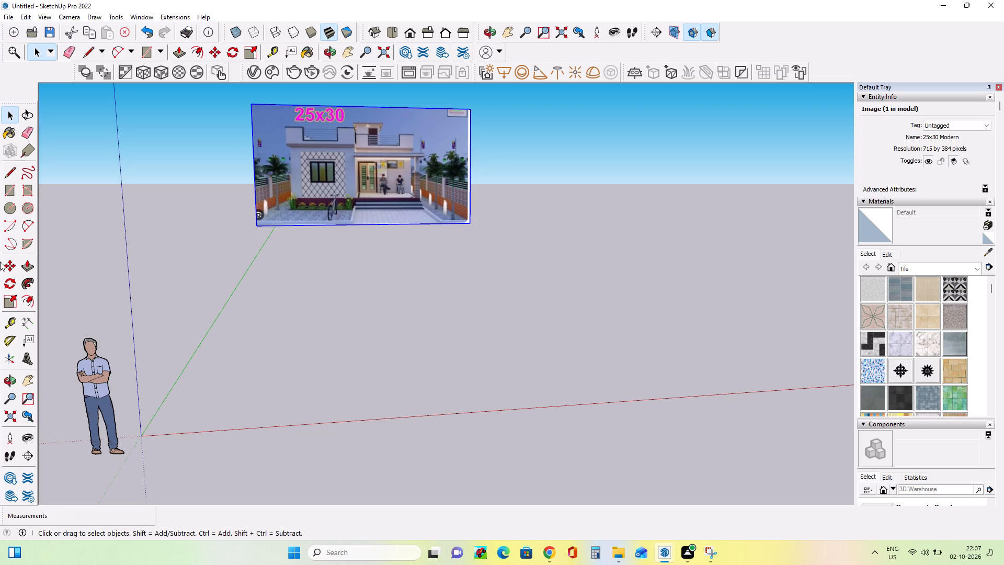
Move the imported house image by its lower-left corner about 27' 6" toward the viewer, near the origin.
left_click(6, 264)
left_click(253, 227)
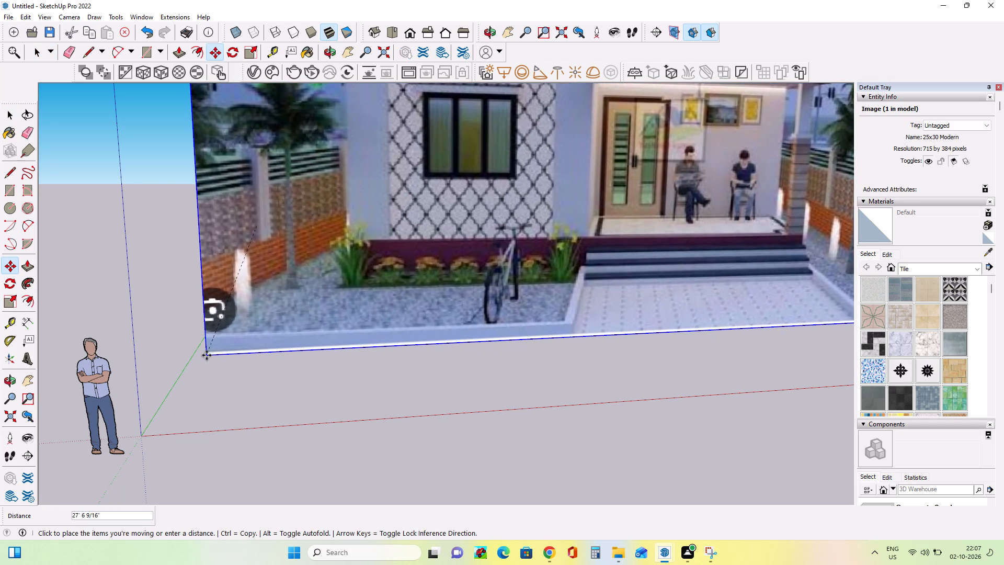
left_click(207, 355)
scroll(371, 314, "down", 13)
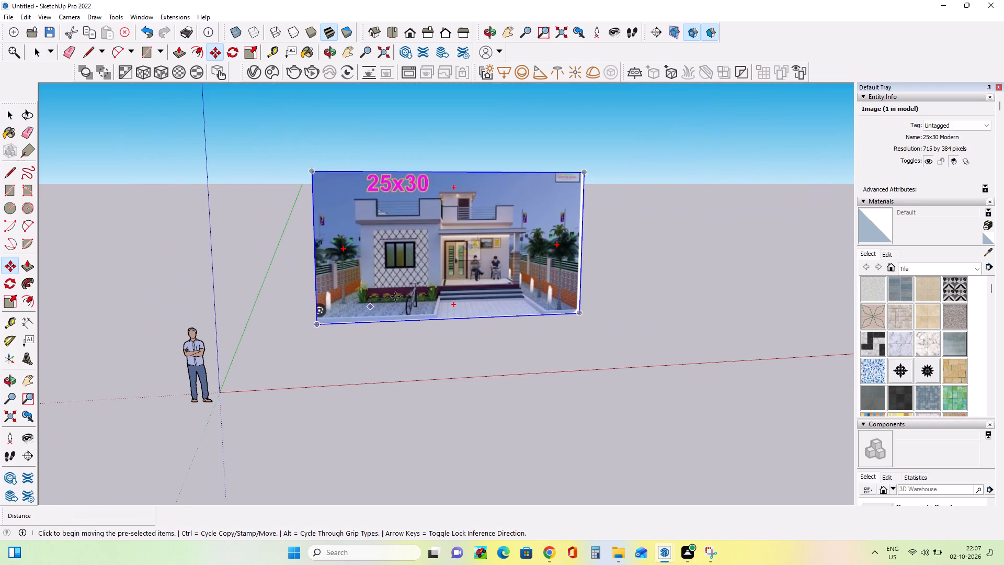
Shift the house image away from the origin by its lower-left corner, followed by a second move about 97' 6" farther back.
middle_click_drag(707, 244, 683, 262)
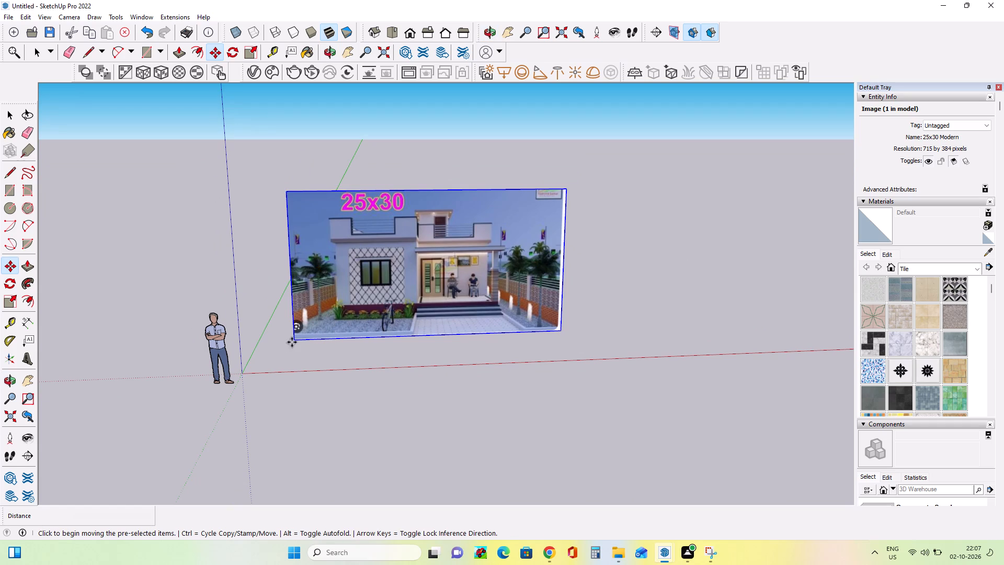
left_click(292, 341)
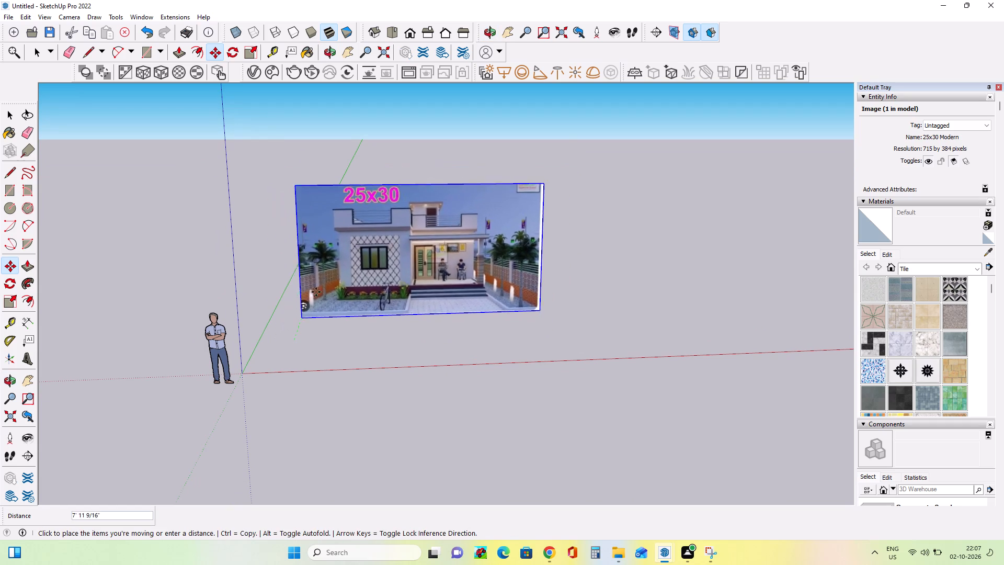
left_click(322, 270)
middle_click_drag(419, 258, 398, 124)
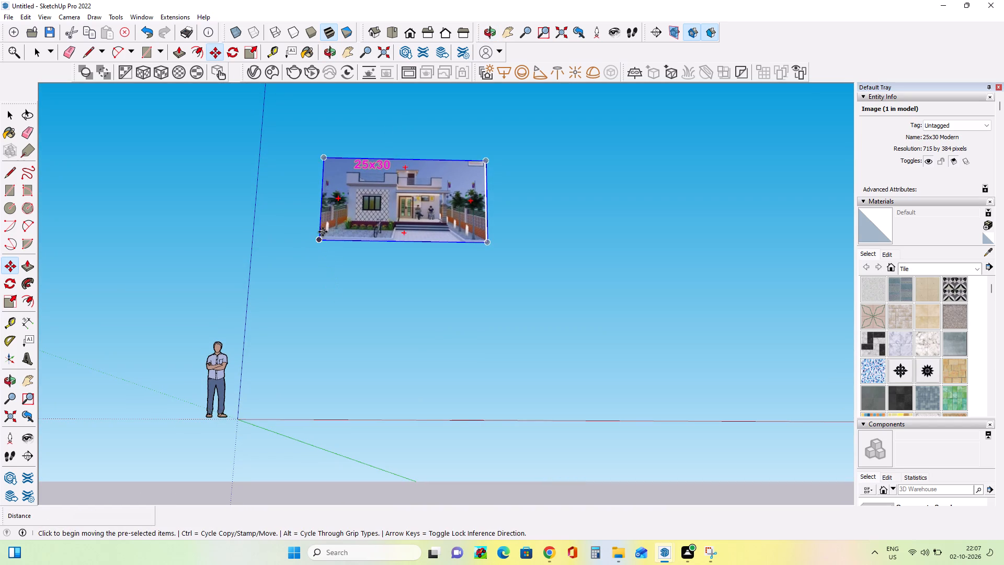
double_click(323, 232)
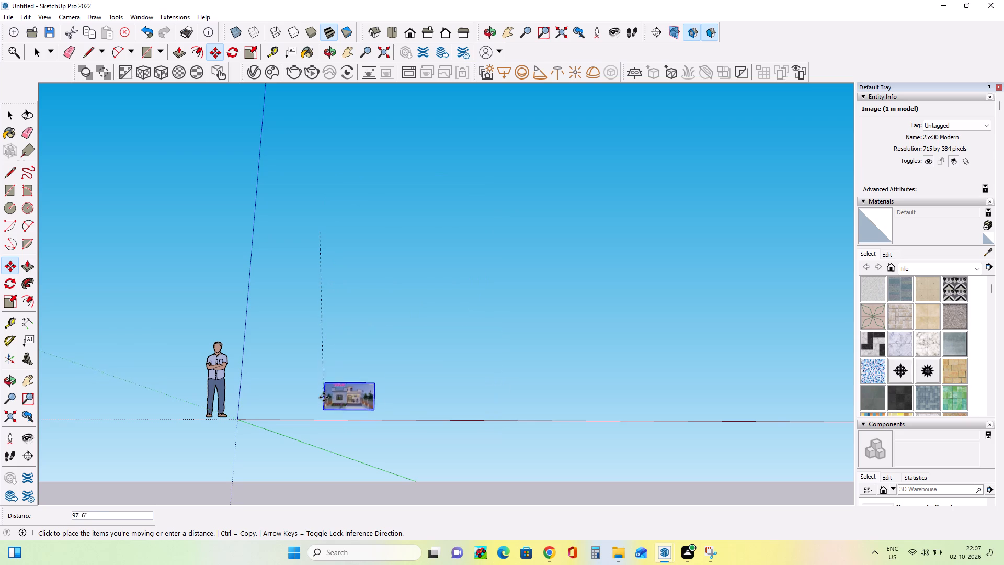
double_click(324, 391)
Move the house image by its lower-right corner about 47' 8" forward from its distant position.
middle_click_drag(397, 331, 422, 444)
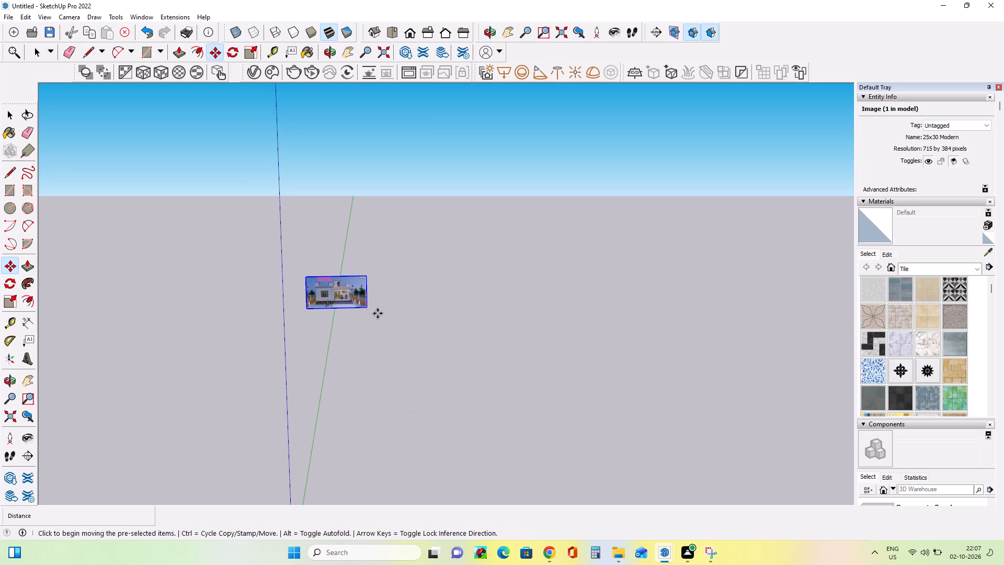
left_click(364, 310)
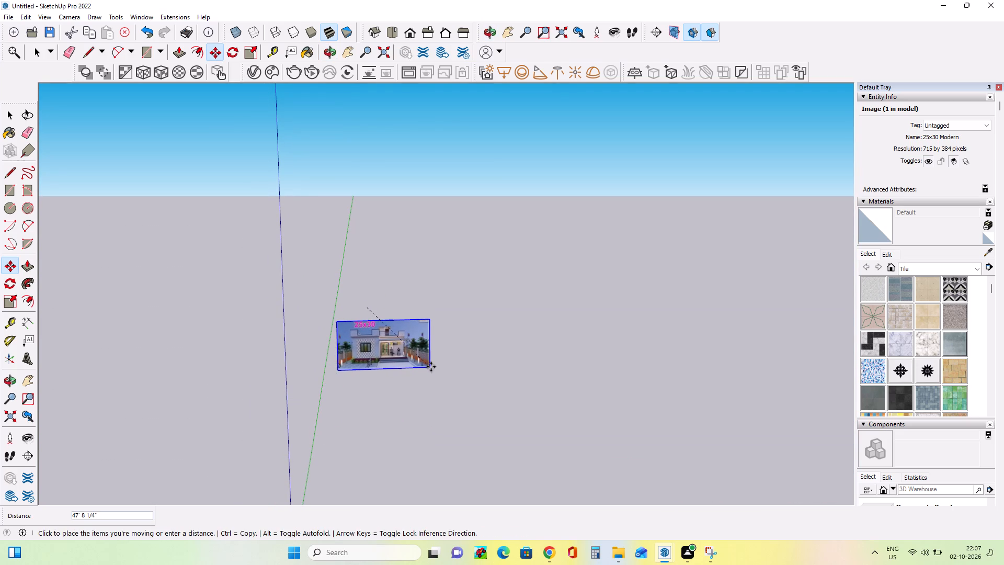
left_click(431, 367)
scroll(484, 336, "up", 6)
middle_click_drag(482, 341, 494, 308)
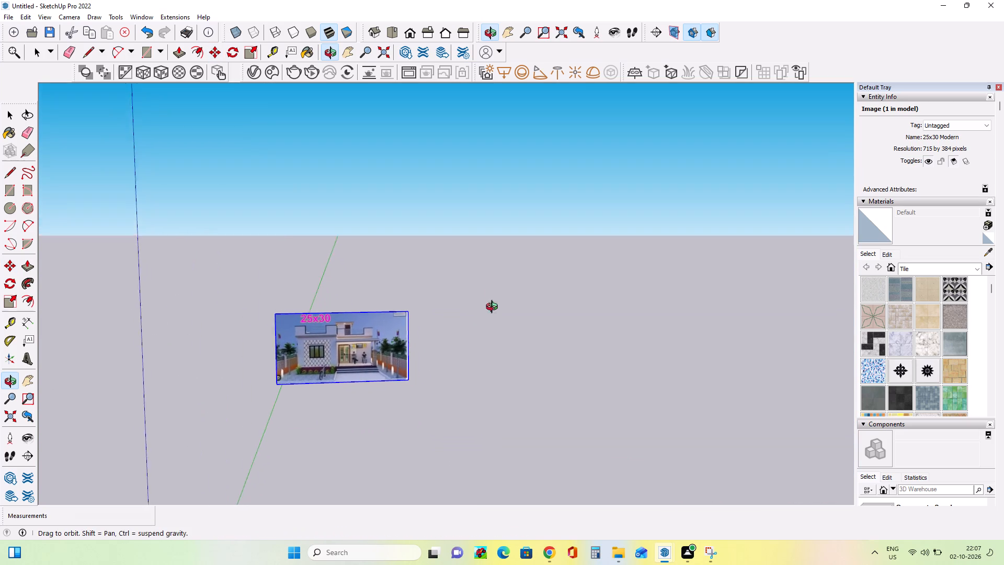
middle_click_drag(494, 308, 495, 352)
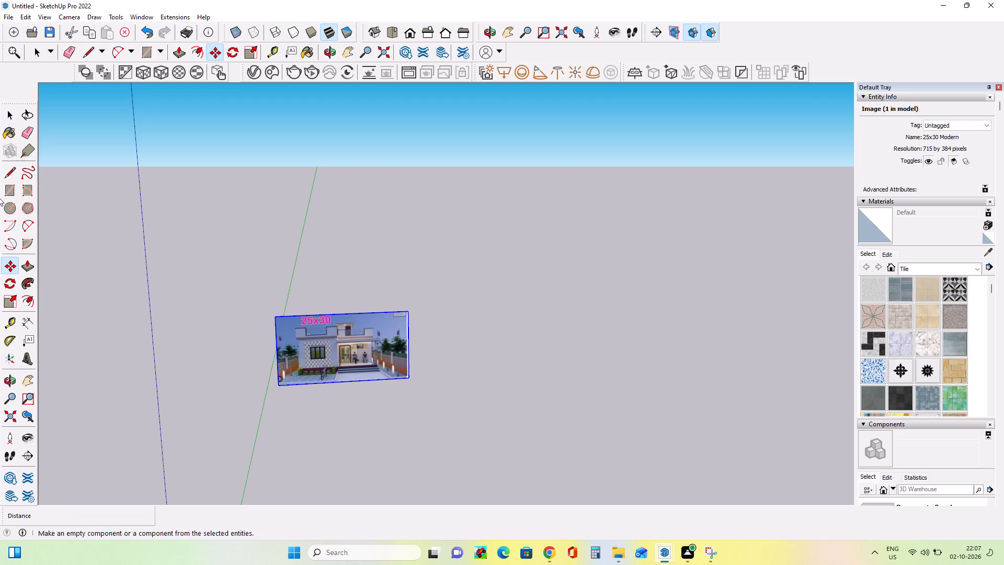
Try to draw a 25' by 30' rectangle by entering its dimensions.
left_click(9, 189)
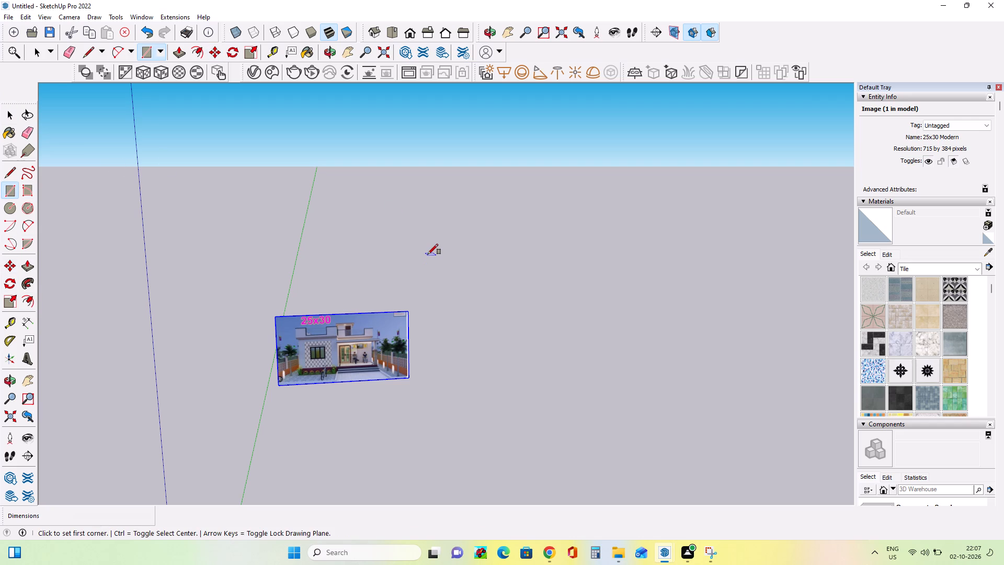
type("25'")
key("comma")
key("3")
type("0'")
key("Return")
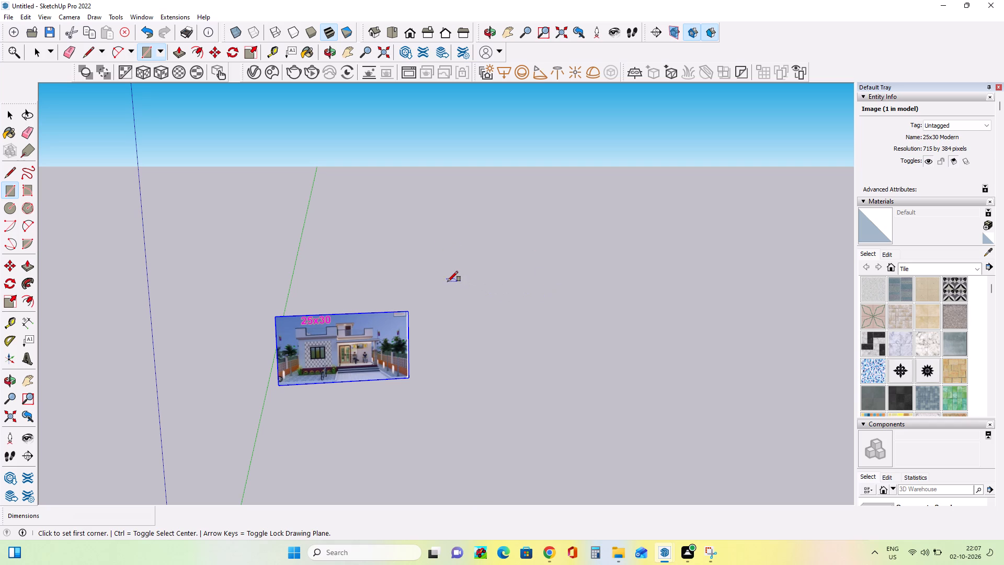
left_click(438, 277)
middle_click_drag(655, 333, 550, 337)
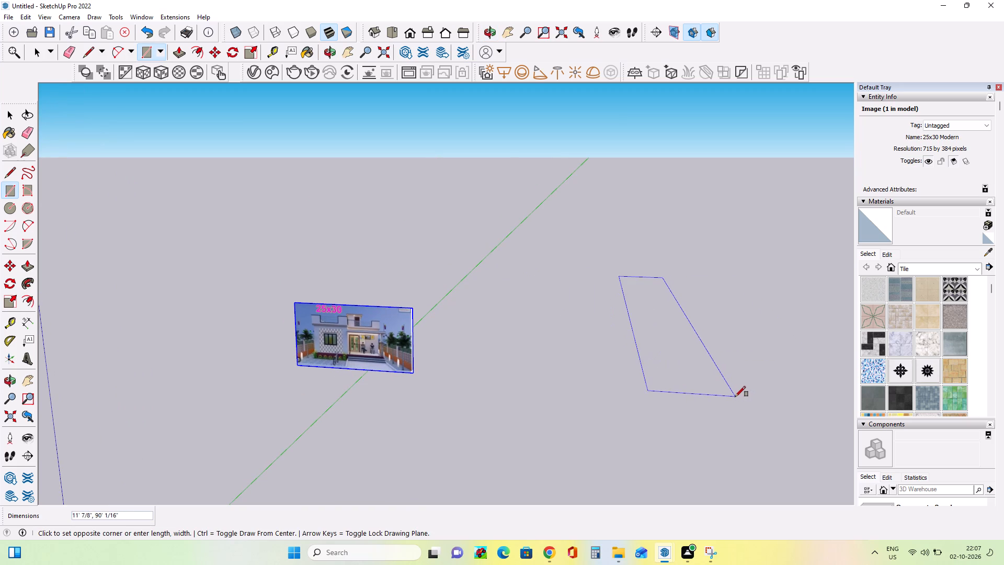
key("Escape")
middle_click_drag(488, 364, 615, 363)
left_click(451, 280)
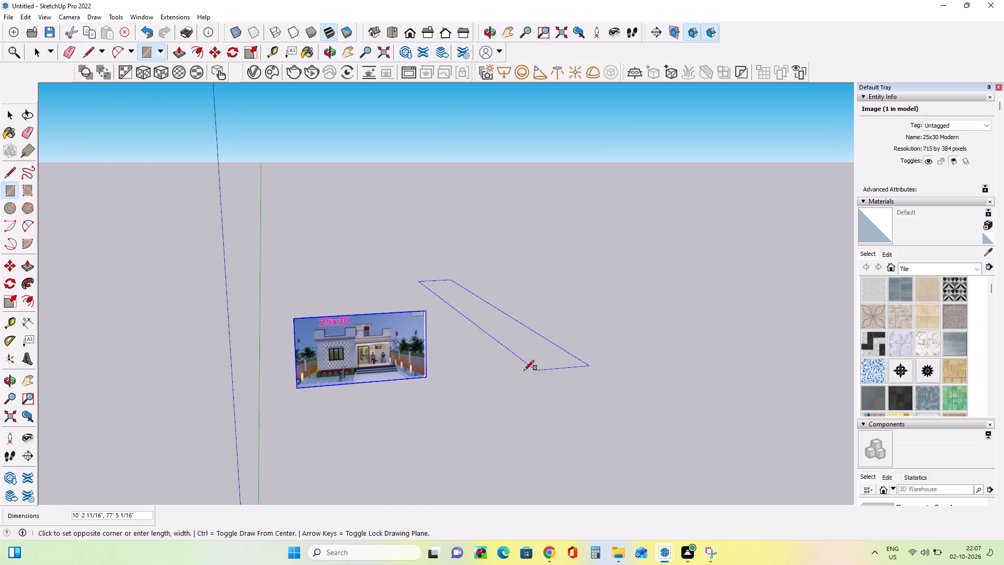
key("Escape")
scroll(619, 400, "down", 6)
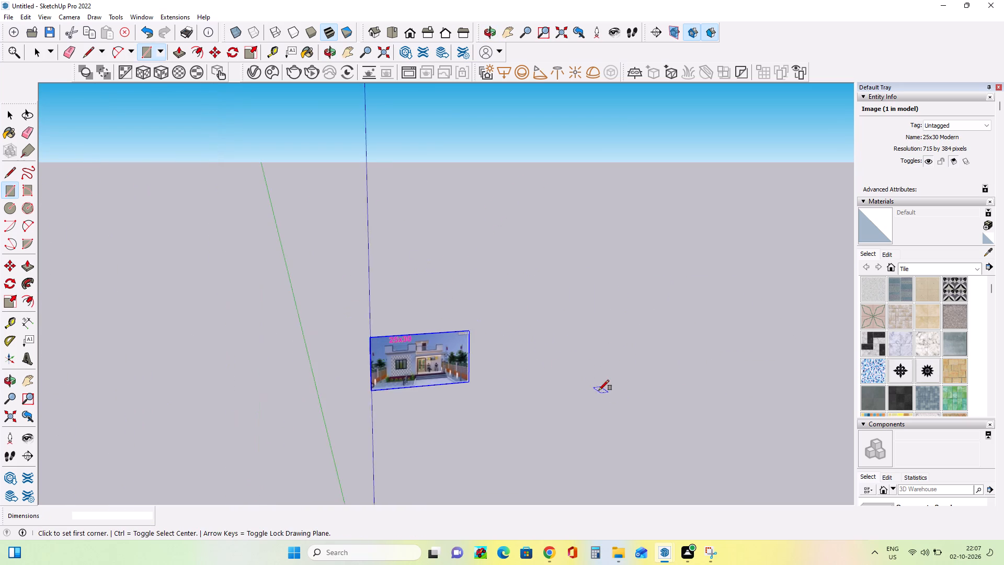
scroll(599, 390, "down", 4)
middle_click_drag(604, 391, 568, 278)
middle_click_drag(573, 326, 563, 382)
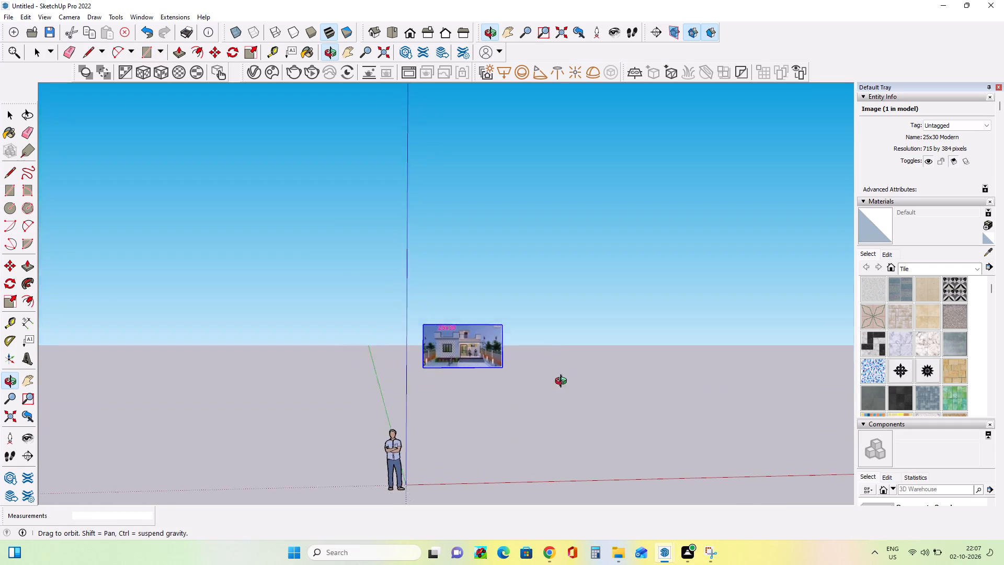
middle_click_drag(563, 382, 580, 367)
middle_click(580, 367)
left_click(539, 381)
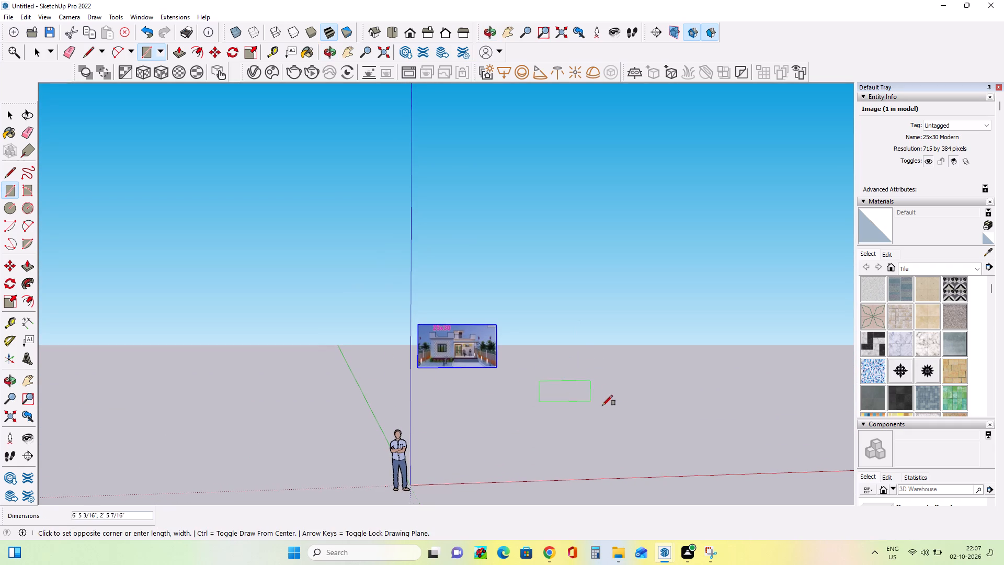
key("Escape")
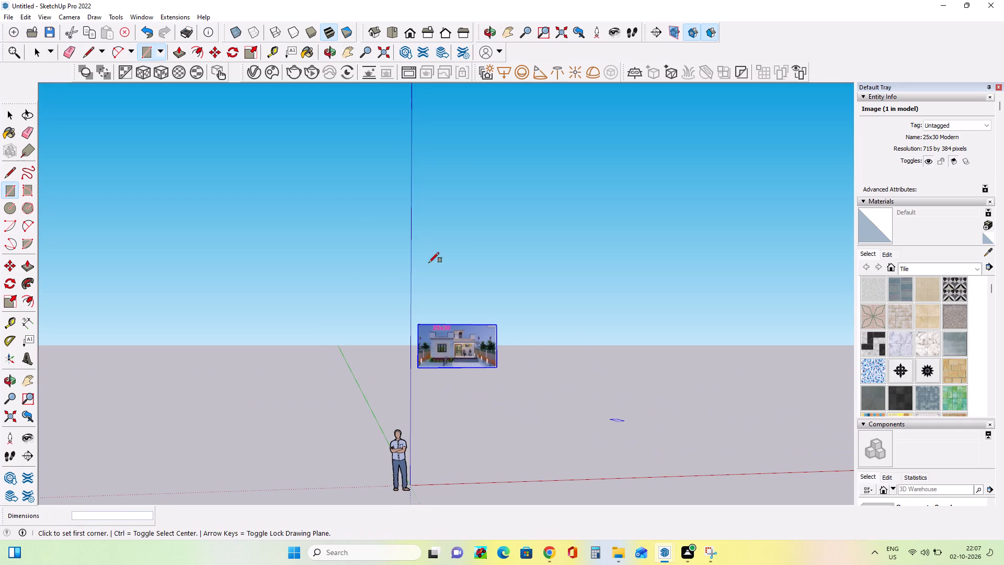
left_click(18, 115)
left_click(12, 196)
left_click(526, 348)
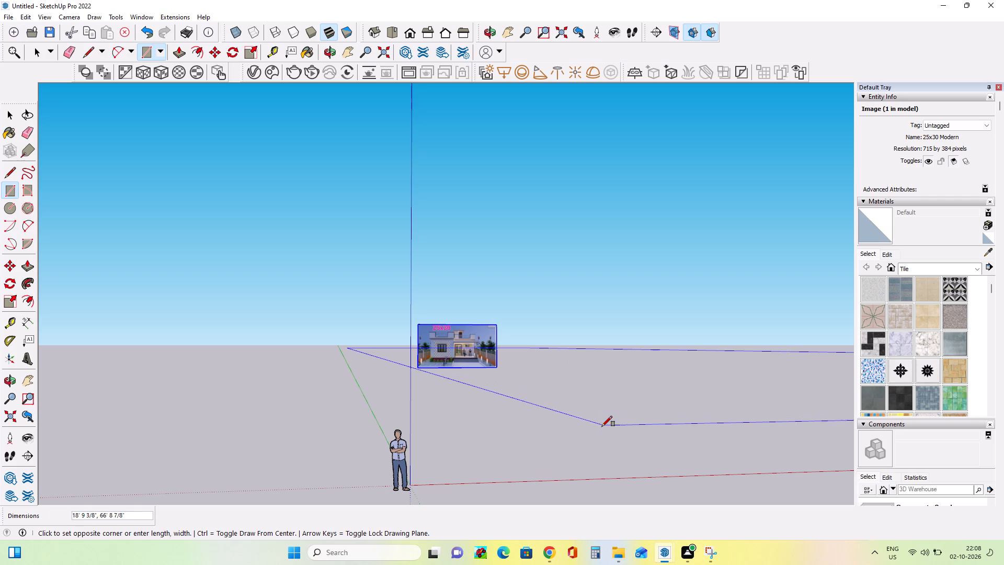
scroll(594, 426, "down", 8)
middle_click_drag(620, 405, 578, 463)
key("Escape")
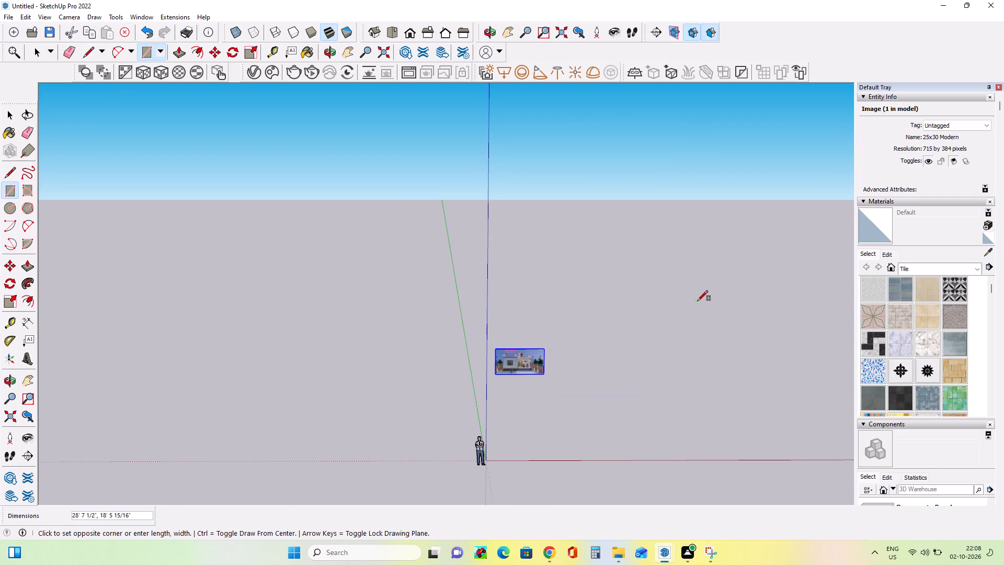
Draw a ground rectangle about 126' 3" by 147' 11" beyond the red axis, beside the house image.
middle_click_drag(666, 356, 648, 433)
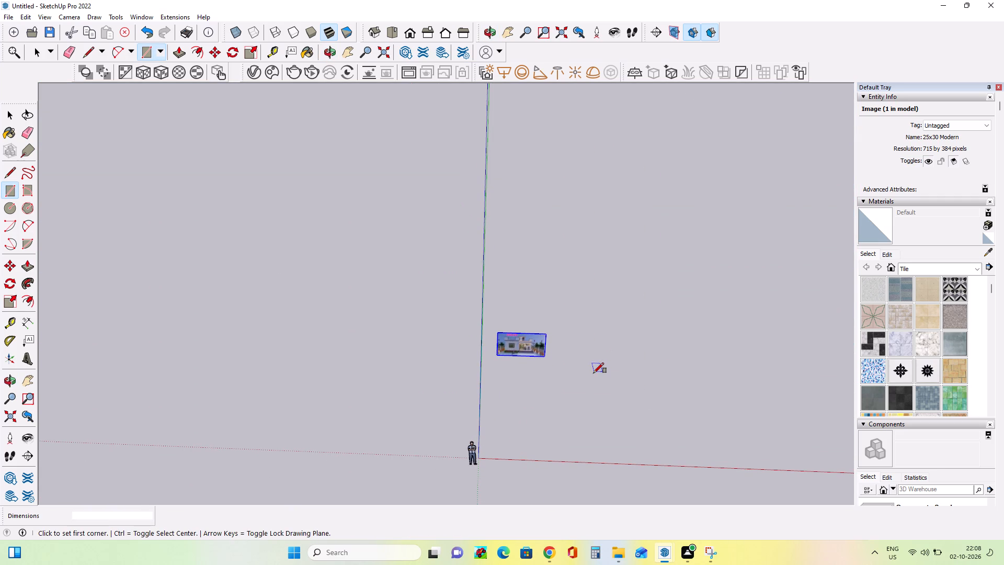
left_click(594, 373)
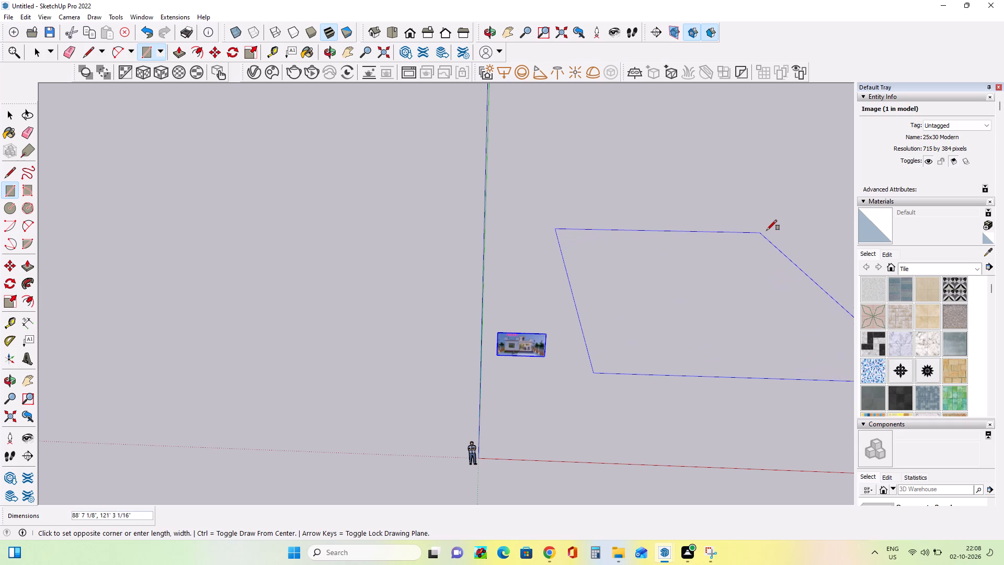
scroll(767, 230, "down", 16)
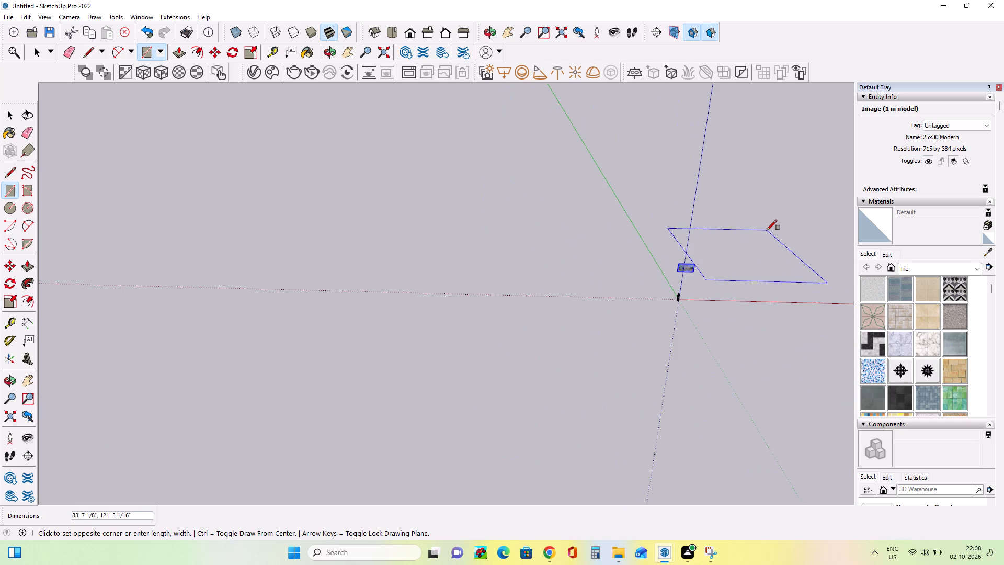
left_click(797, 222)
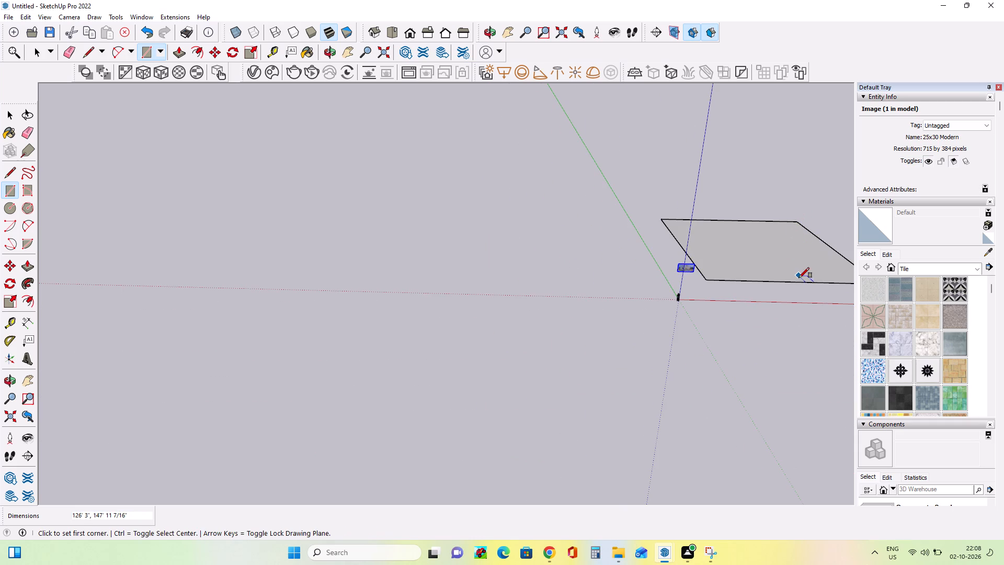
middle_click_drag(799, 277, 805, 231)
scroll(755, 279, "up", 9)
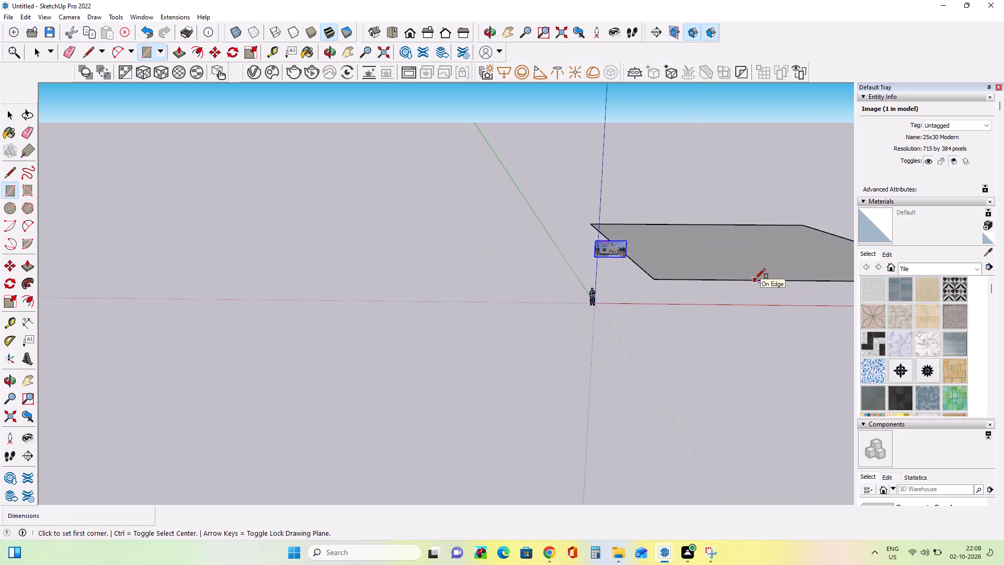
scroll(755, 279, "up", 3)
scroll(755, 279, "down", 4)
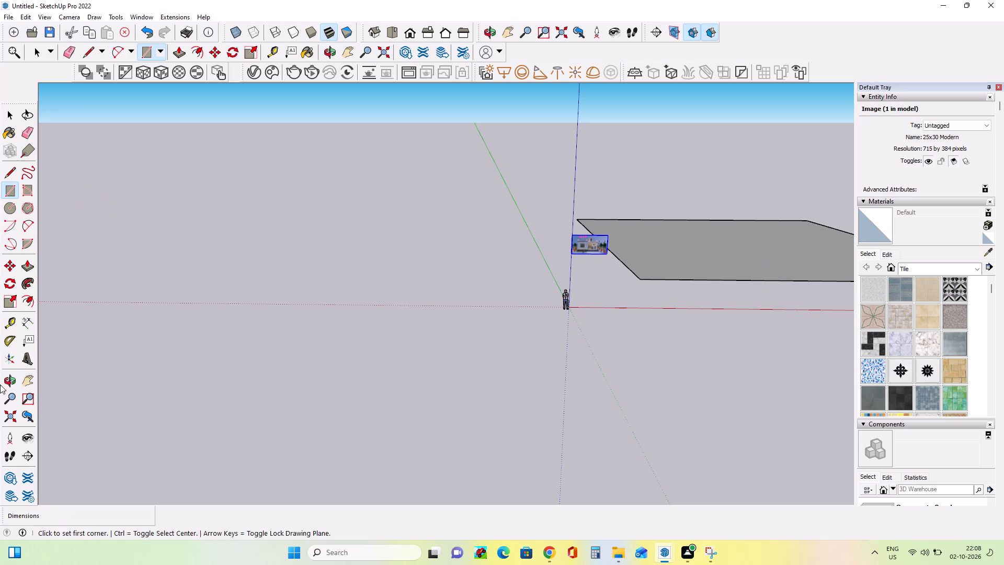
Move the house image by its lower-right corner about 12' 9" toward the near side edge of the ground rectangle.
left_click(25, 383)
left_click(388, 333)
left_click_drag(366, 363, 120, 473)
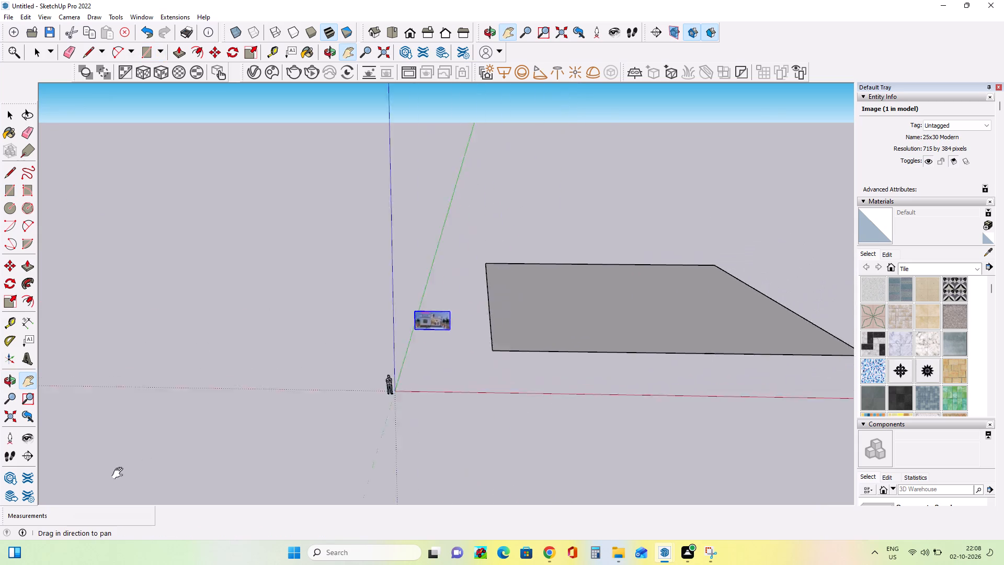
left_click_drag(120, 473, 49, 503)
left_click(49, 503)
middle_click_drag(414, 463, 450, 415)
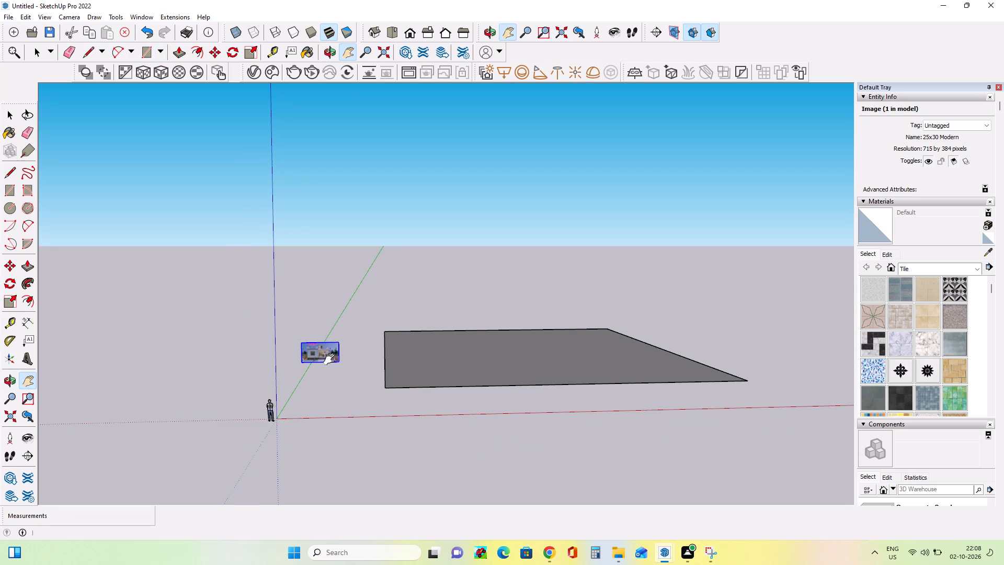
left_click(10, 268)
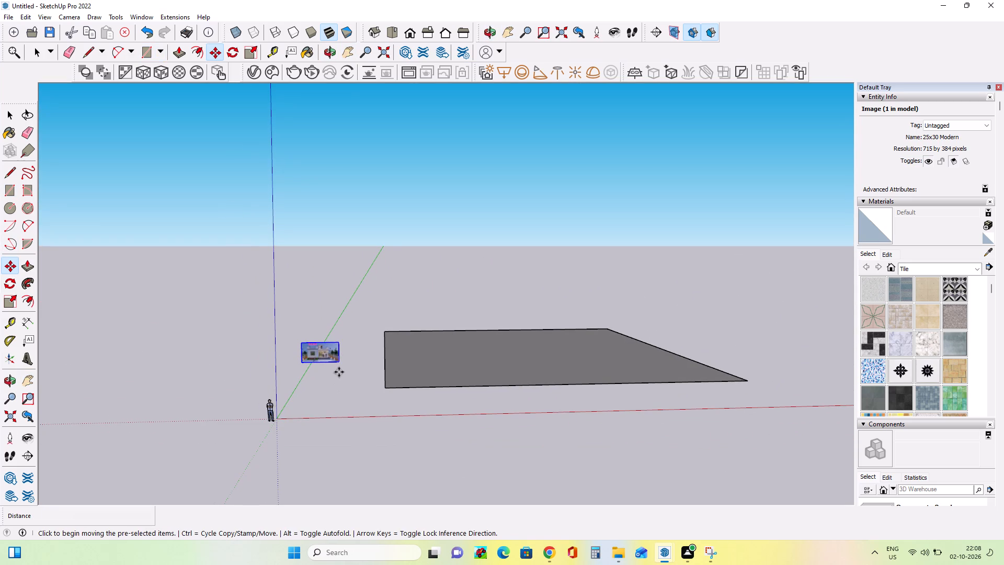
left_click(339, 366)
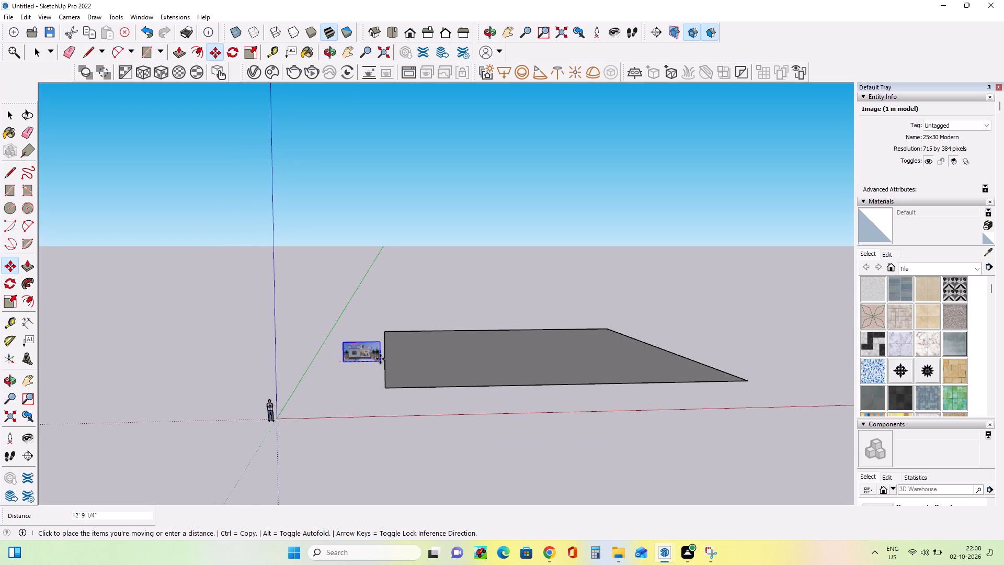
left_click(380, 359)
scroll(485, 360, "up", 7)
scroll(484, 359, "down", 8)
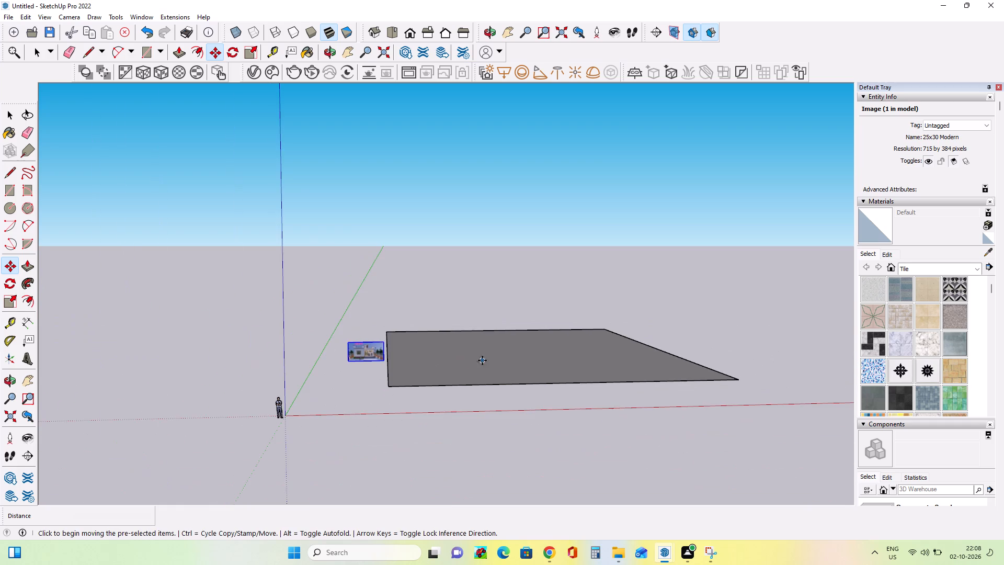
middle_click_drag(522, 359, 507, 381)
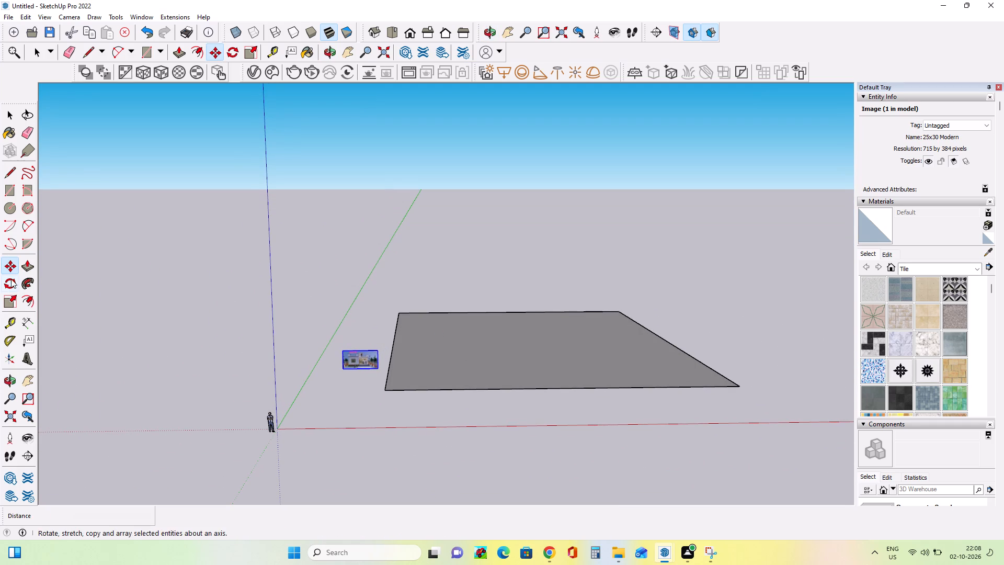
Enlarge the house image with Scale, stretching its height by about 7.81 and its width by about 1.14, plus a further 6.32.
left_click(12, 273)
left_click(14, 304)
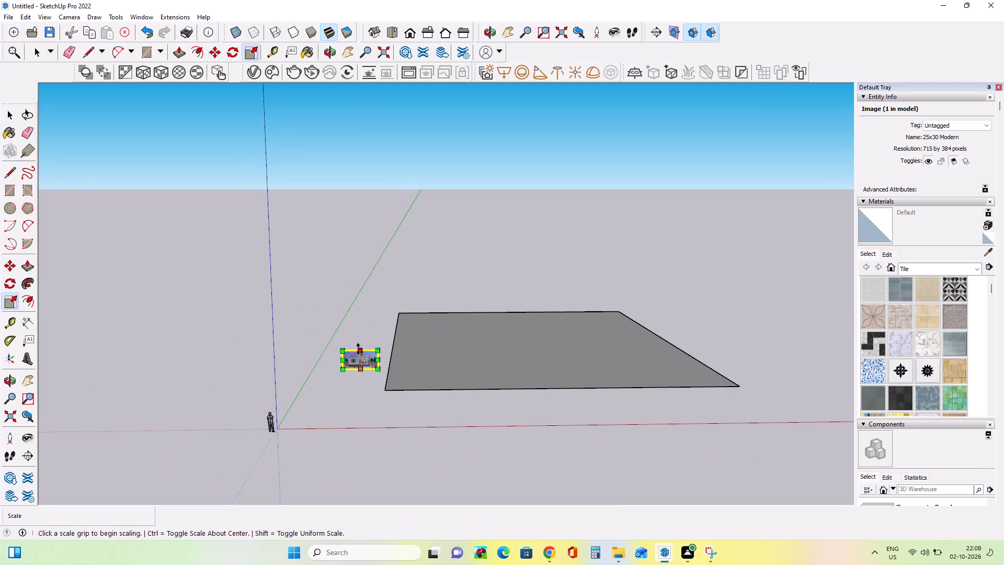
left_click(358, 349)
left_click(346, 222)
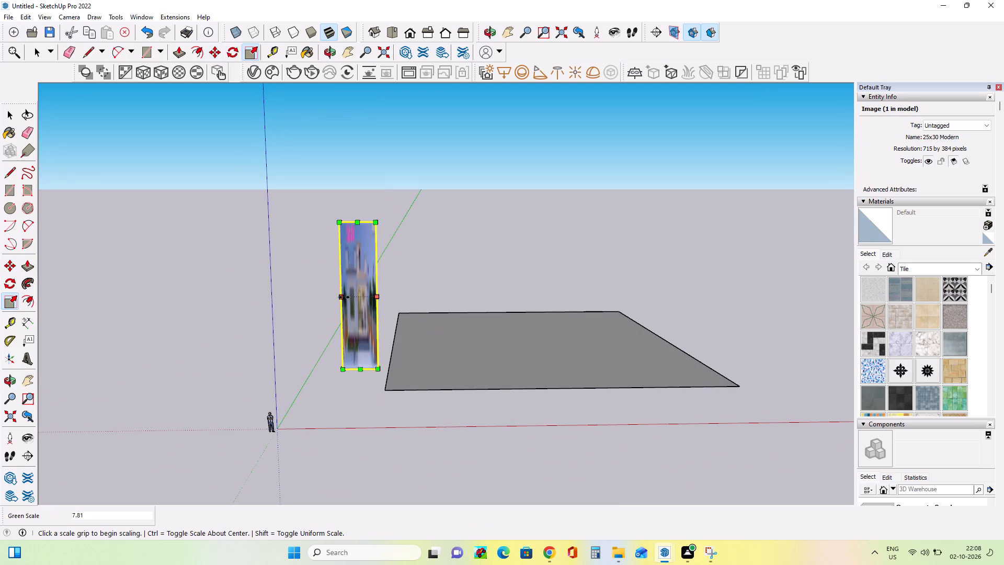
left_click_drag(341, 297, 336, 297)
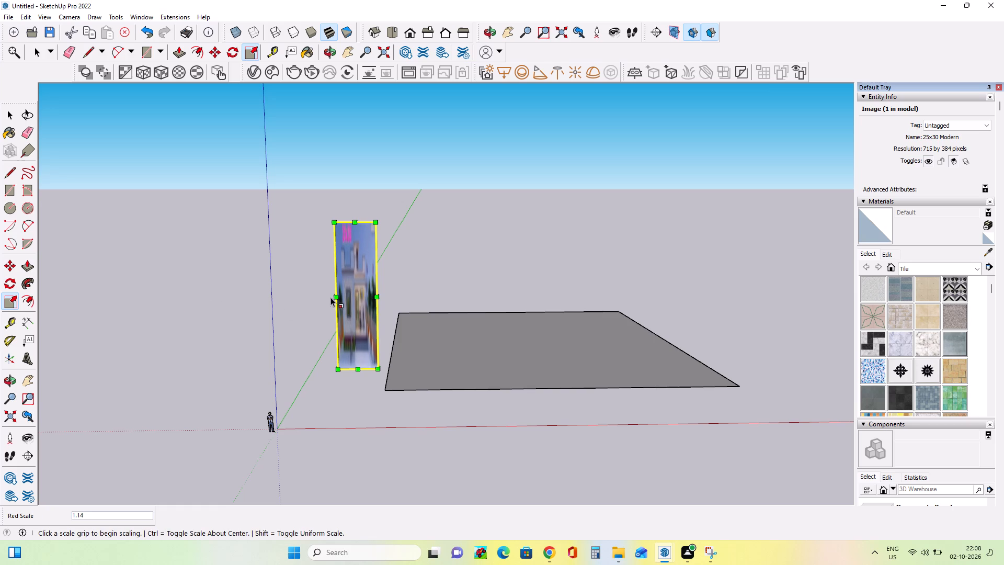
left_click(332, 294)
double_click(118, 304)
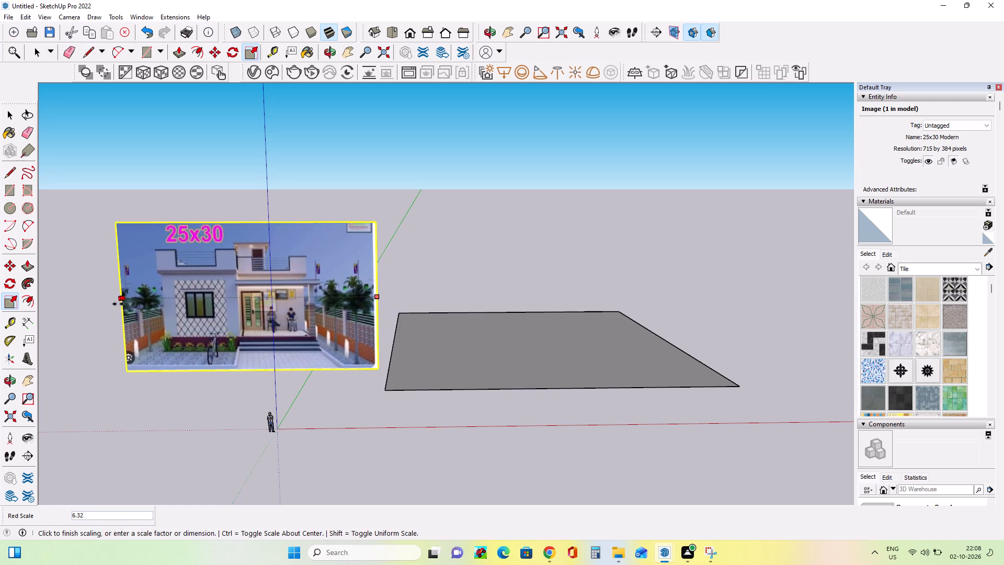
Examine the enlarged house image beside the ground rectangle from several angles to compare the facade with the base.
middle_click_drag(411, 297, 413, 317)
middle_click_drag(416, 332, 425, 289)
scroll(425, 285, "up", 3)
scroll(465, 311, "up", 1)
scroll(466, 315, "down", 2)
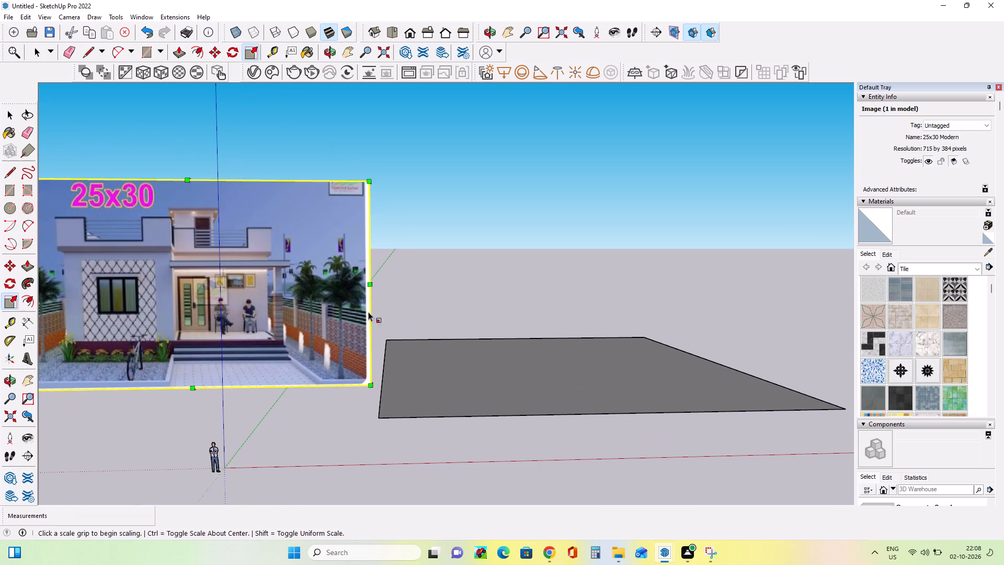
middle_click_drag(554, 322, 555, 337)
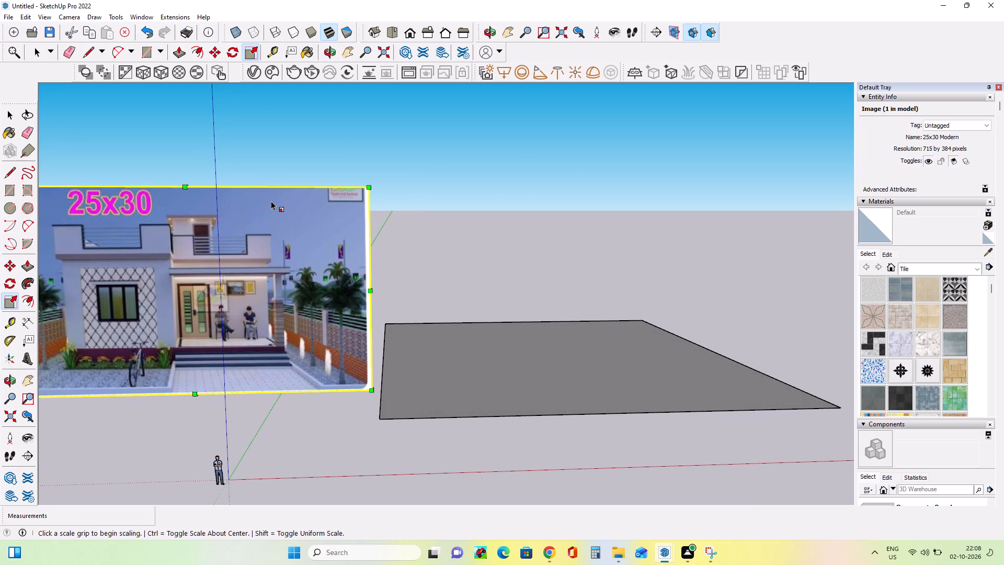
scroll(409, 334, "down", 1)
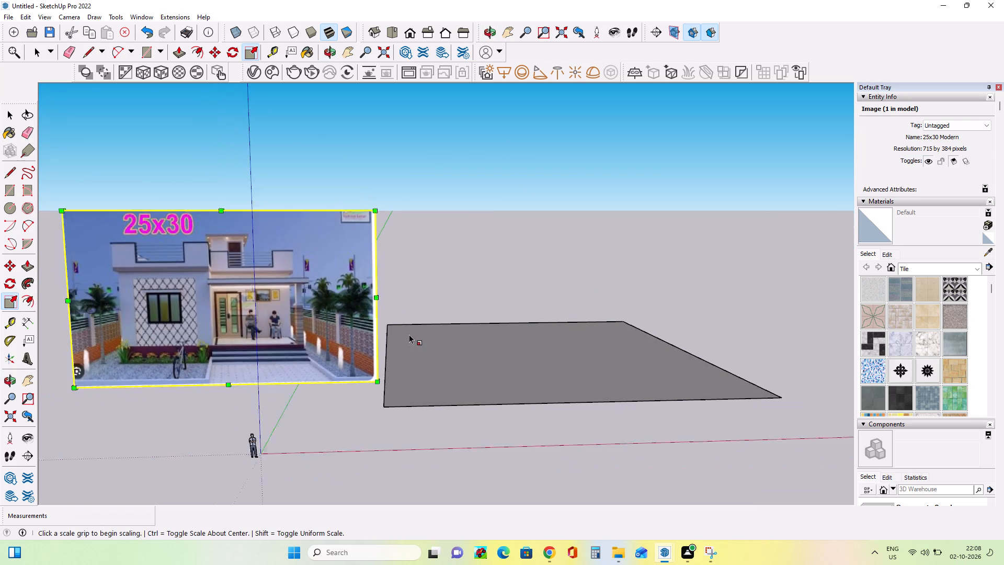
scroll(409, 334, "down", 1)
scroll(409, 334, "up", 1)
middle_click_drag(411, 333, 413, 353)
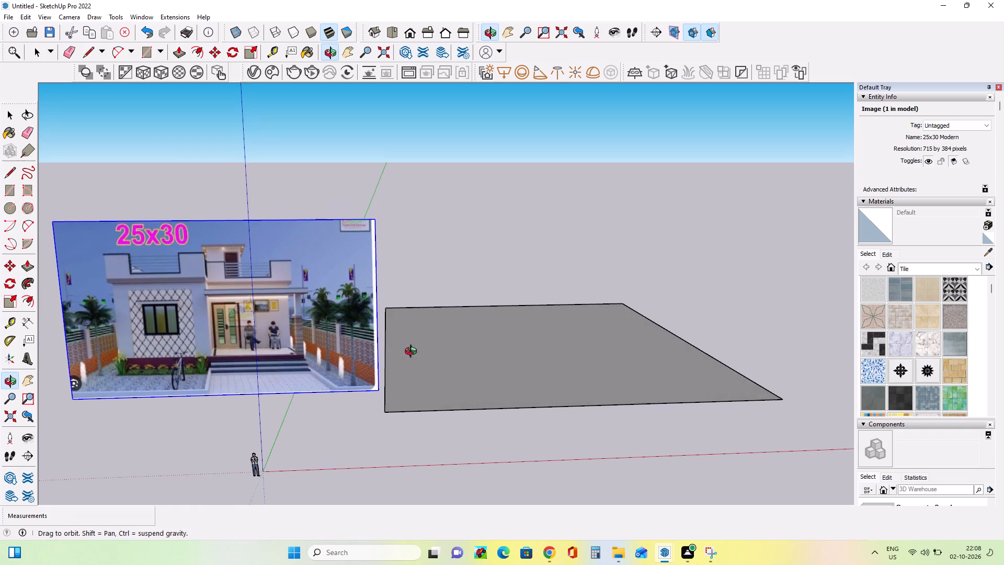
middle_click_drag(413, 353, 399, 353)
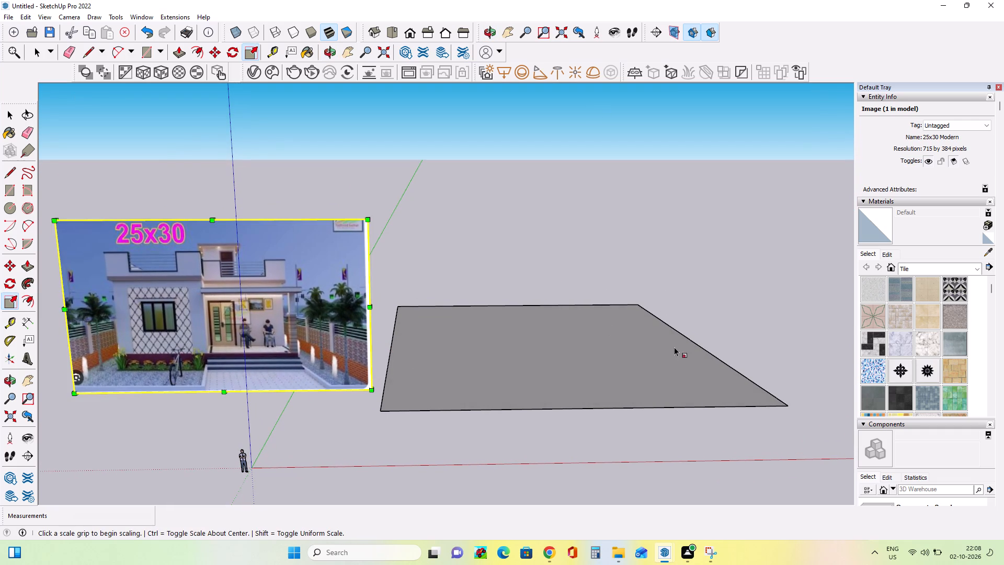
Draw strips about 5' wide and 147' 11" long along the two side edges of the ground rectangle.
left_click(7, 188)
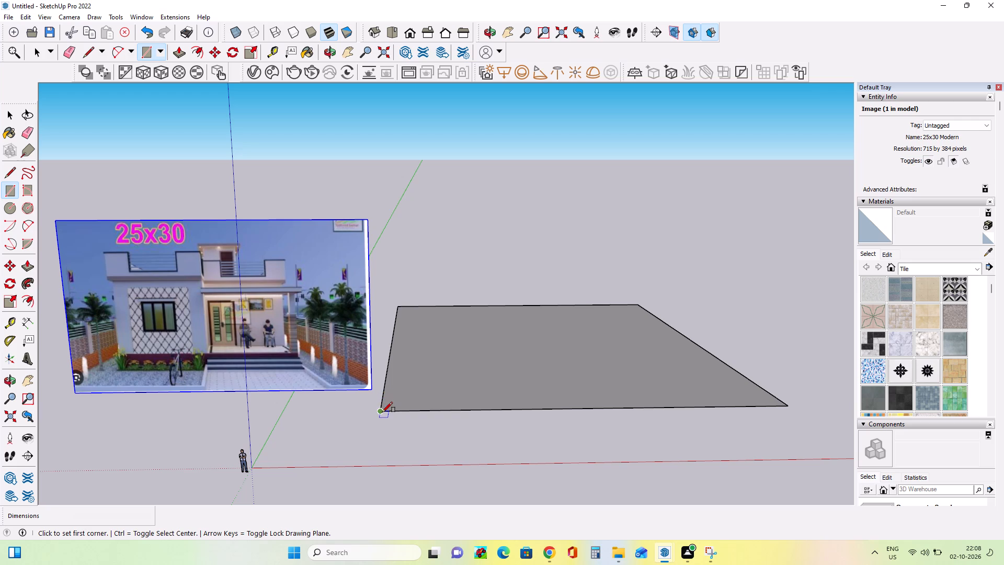
left_click(382, 413)
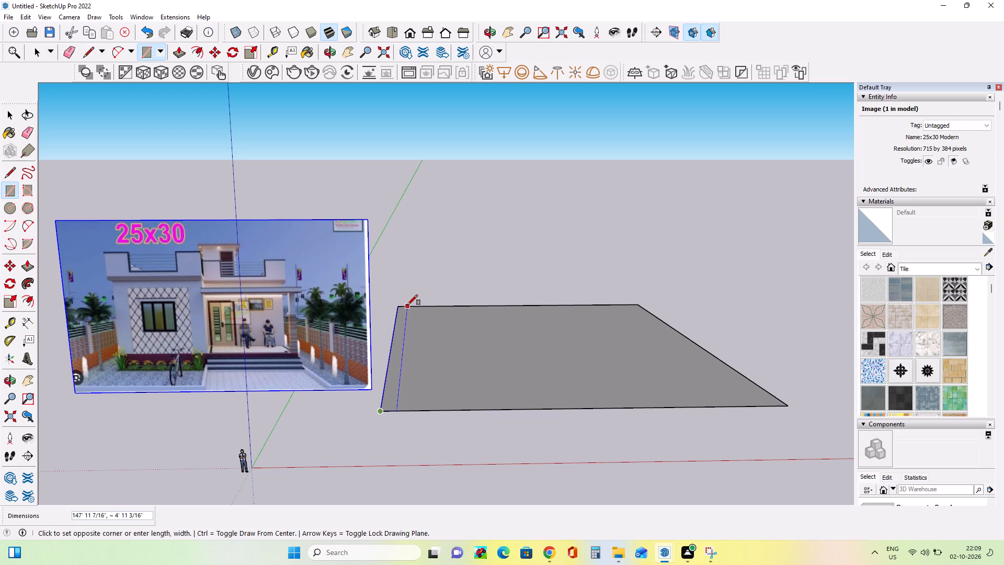
left_click(407, 305)
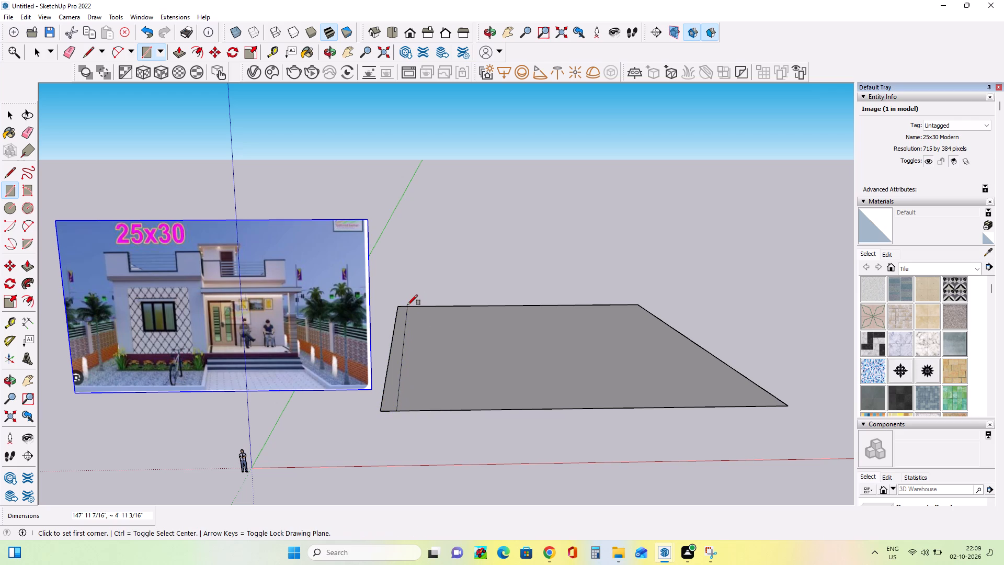
left_click(637, 303)
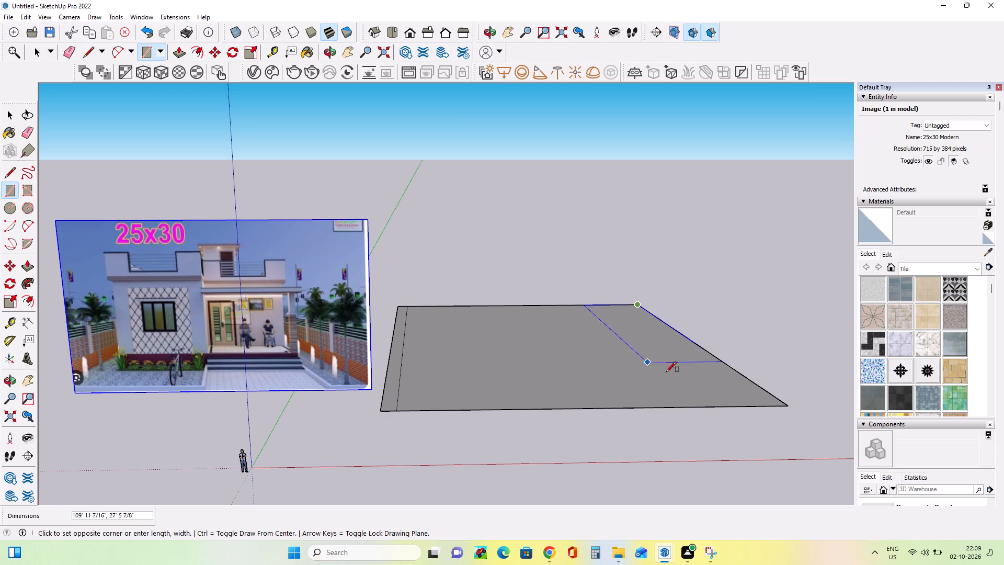
left_click(772, 406)
middle_click_drag(585, 396, 589, 406)
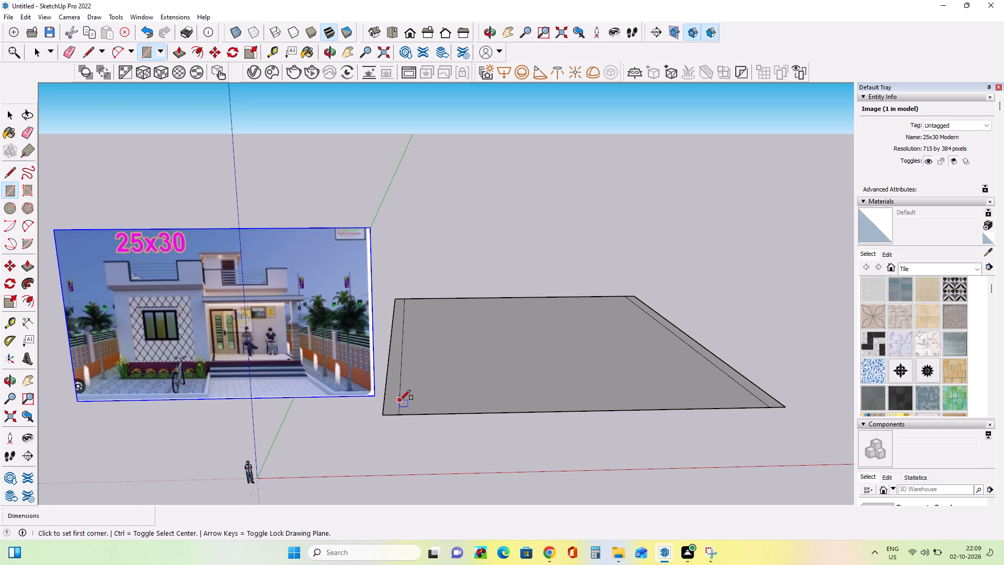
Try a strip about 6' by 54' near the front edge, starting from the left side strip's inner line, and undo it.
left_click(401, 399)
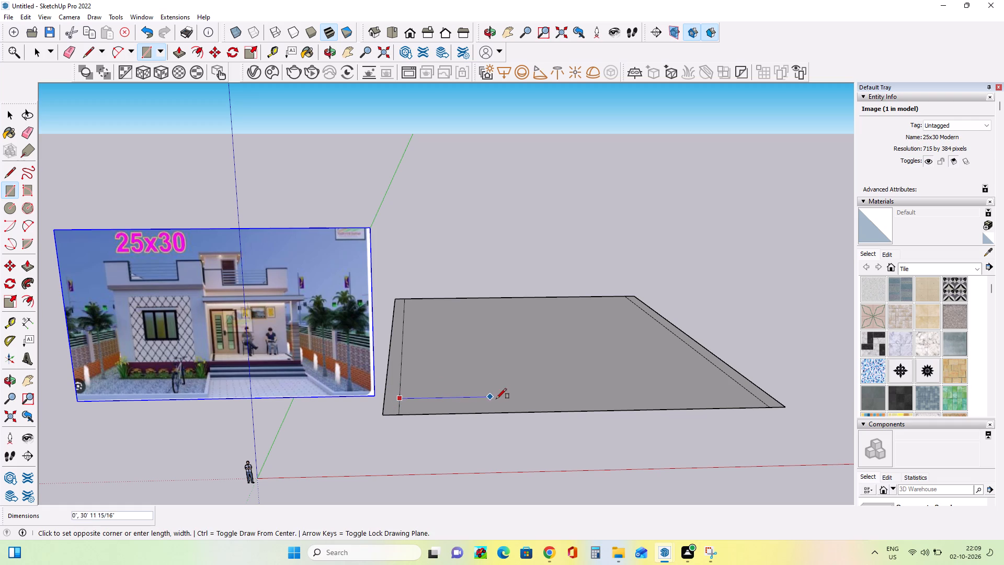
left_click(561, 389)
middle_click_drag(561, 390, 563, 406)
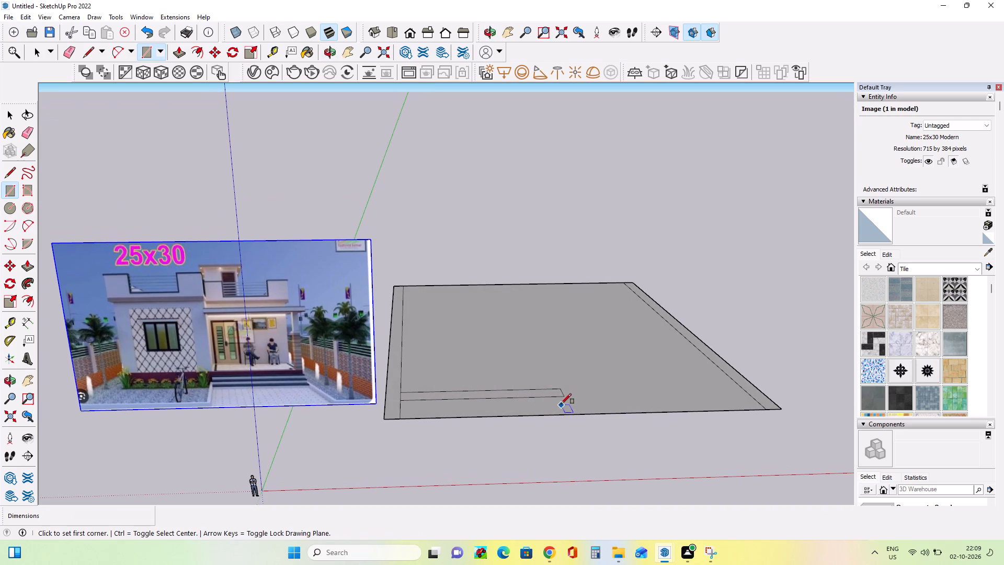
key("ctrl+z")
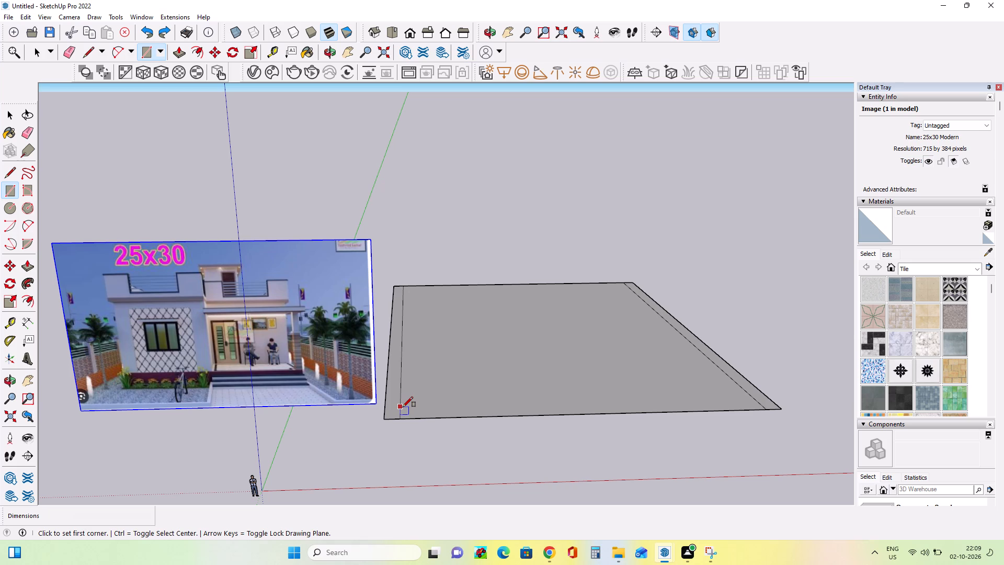
Draw a narrow strip about 50' long parallel to the front edge, starting on the left side strip's inner line.
left_click(403, 408)
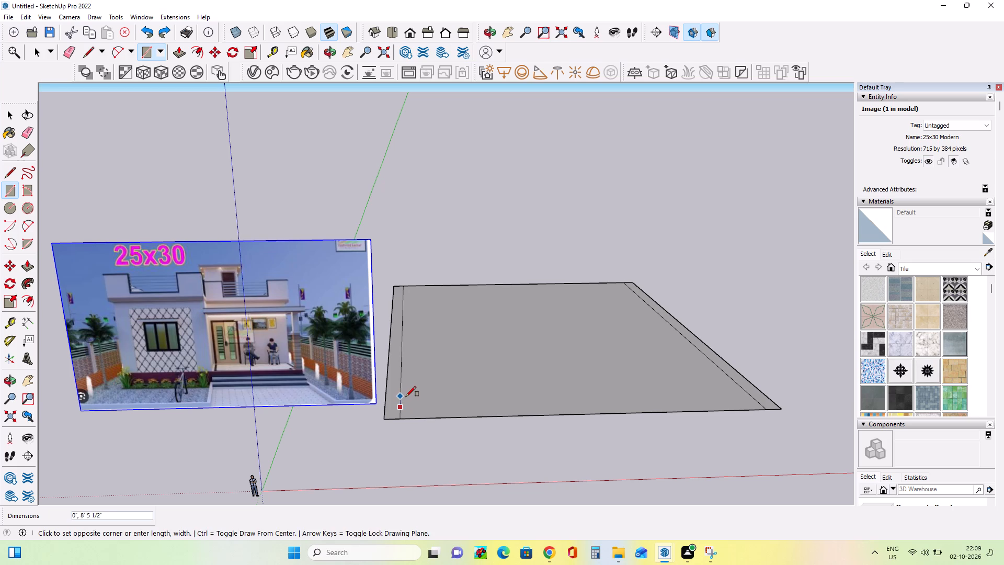
left_click(406, 397)
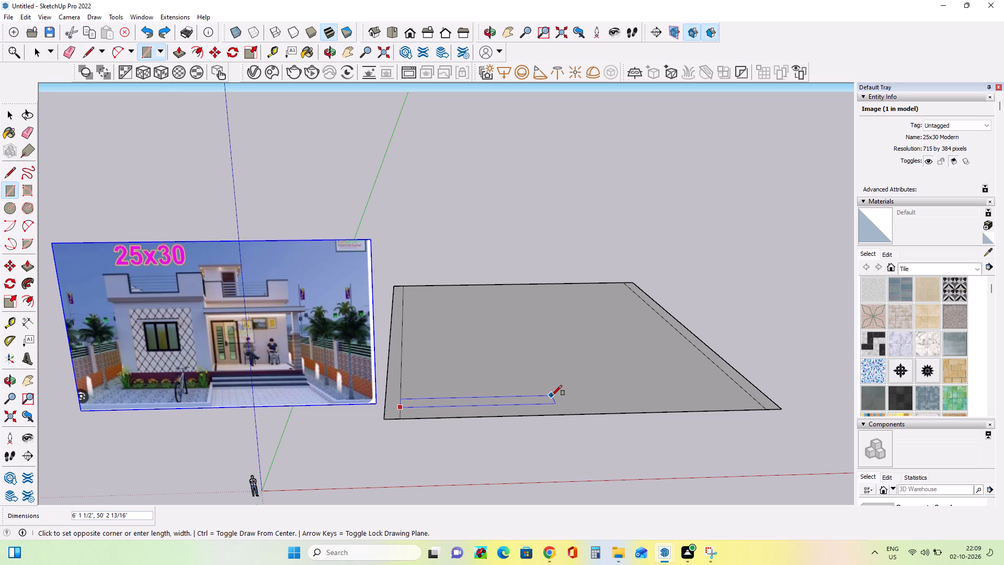
scroll(552, 395, "up", 7)
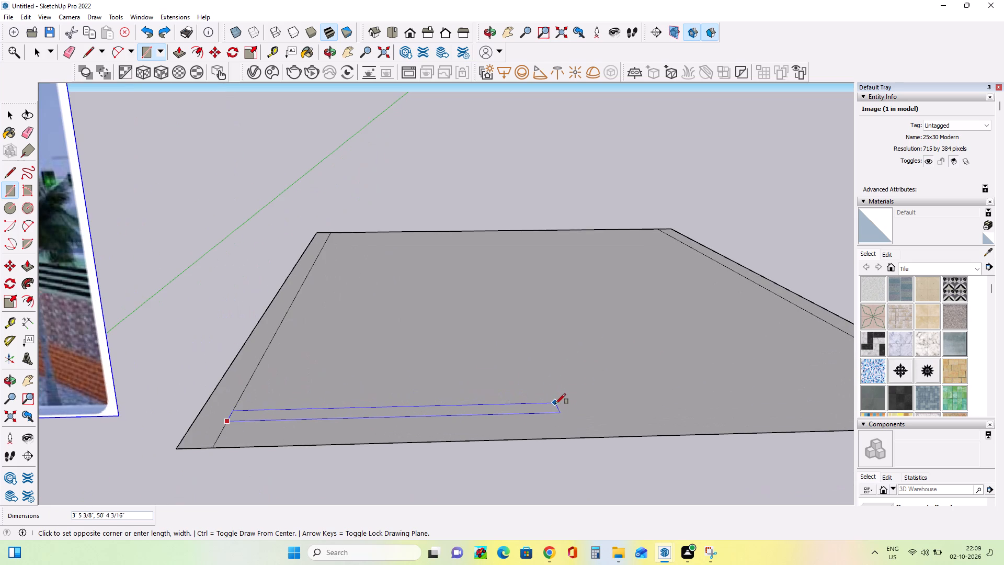
left_click(555, 406)
middle_click_drag(558, 387, 549, 413)
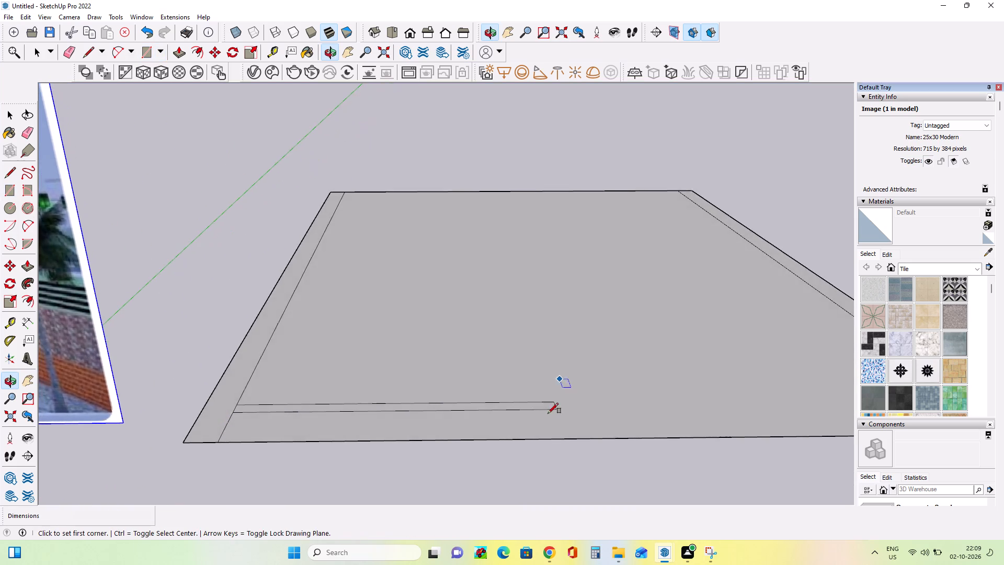
Draw a narrow strip about 28' long running back from the inner corner at the free end of the 50' front strip.
scroll(547, 409, "down", 8)
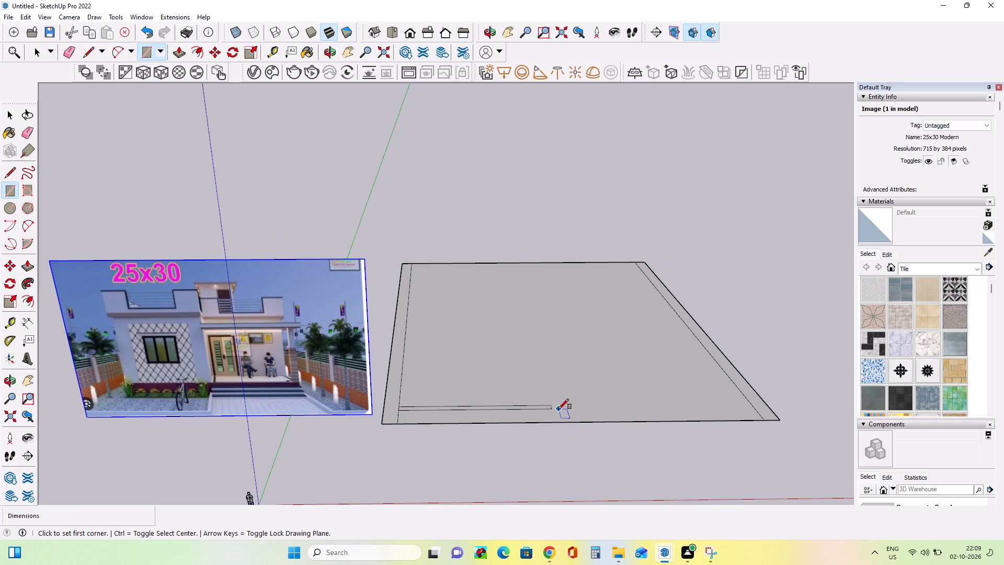
scroll(558, 409, "up", 4)
left_click(546, 403)
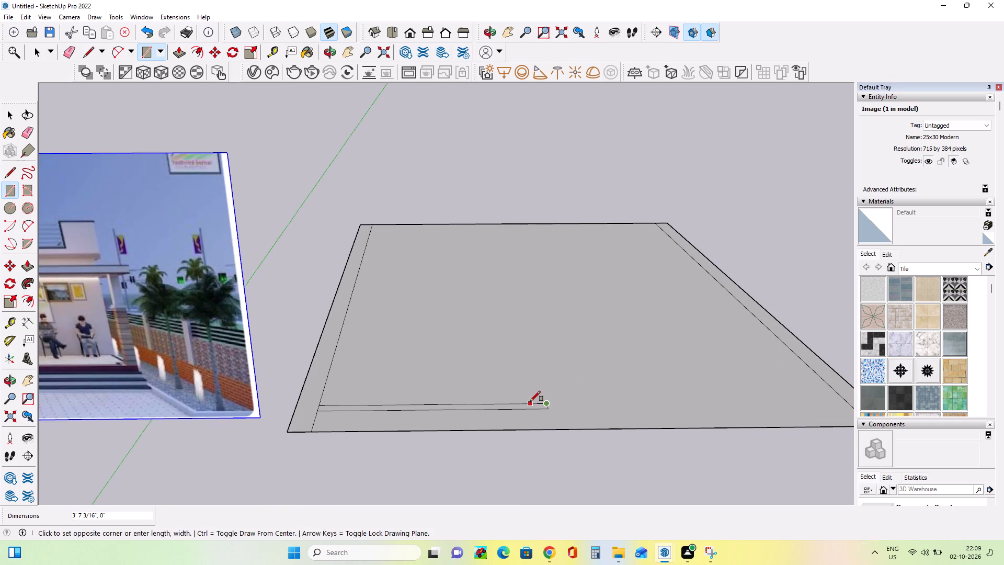
double_click(538, 403)
scroll(515, 338, "up", 2)
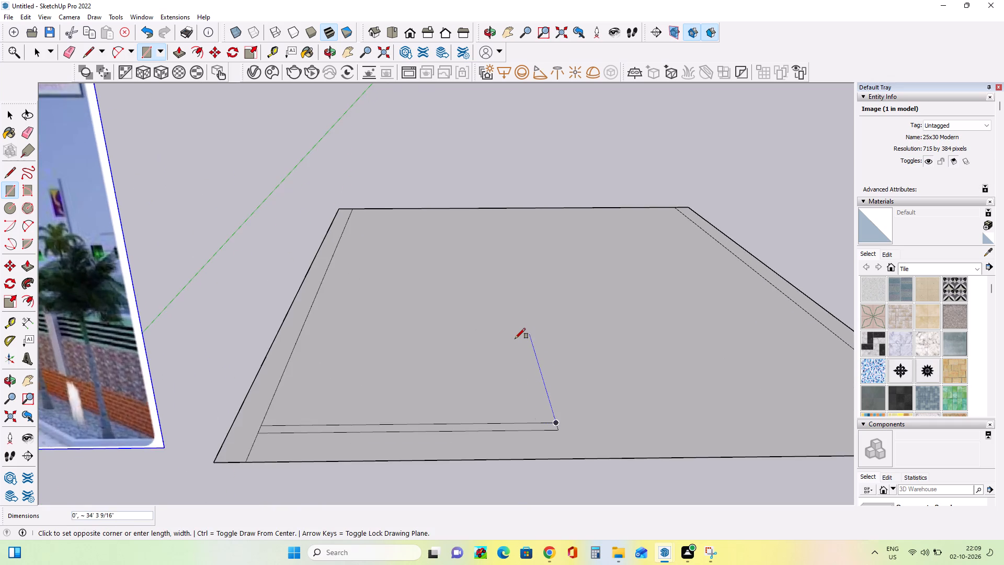
scroll(515, 338, "down", 5)
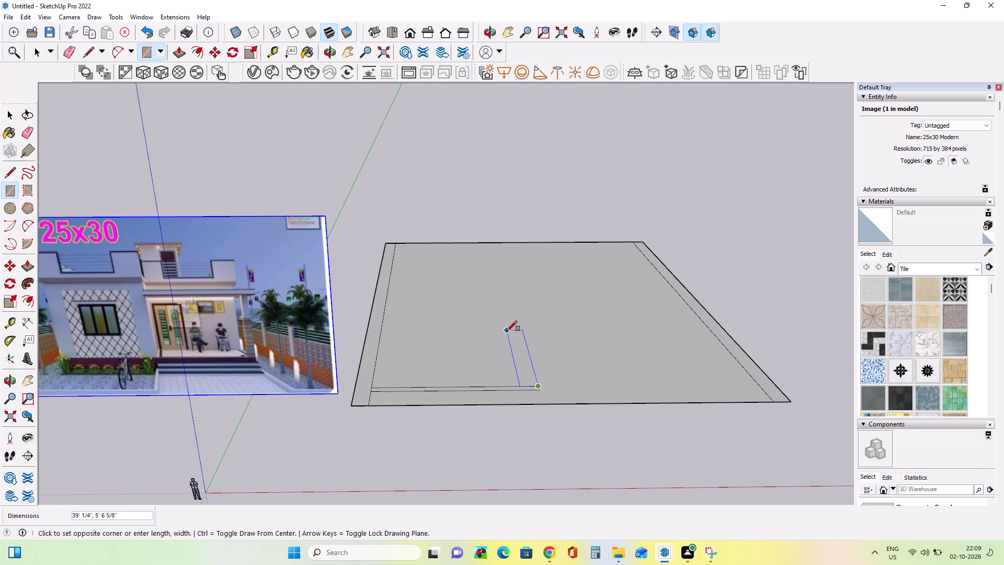
scroll(511, 336, "up", 3)
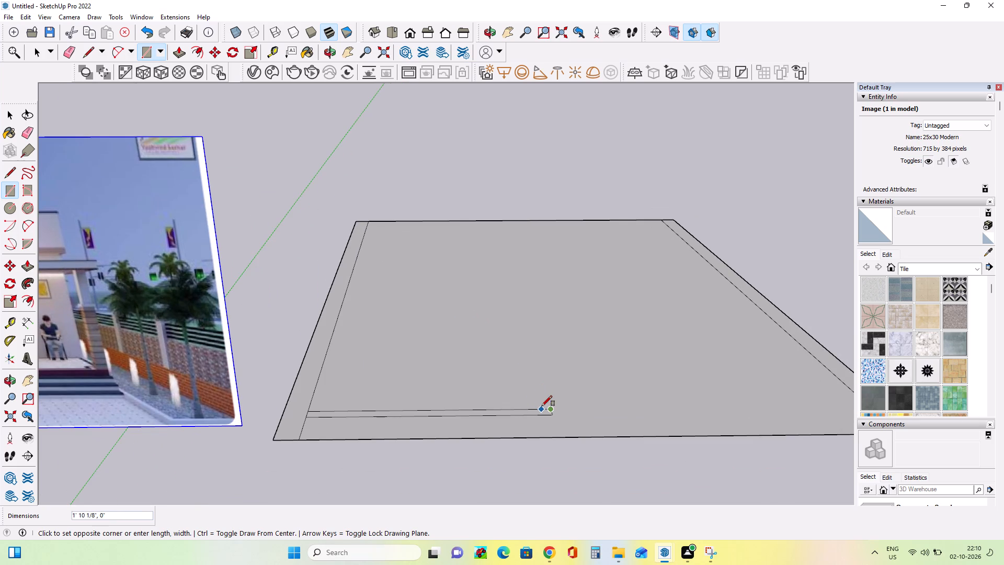
scroll(543, 412, "up", 9)
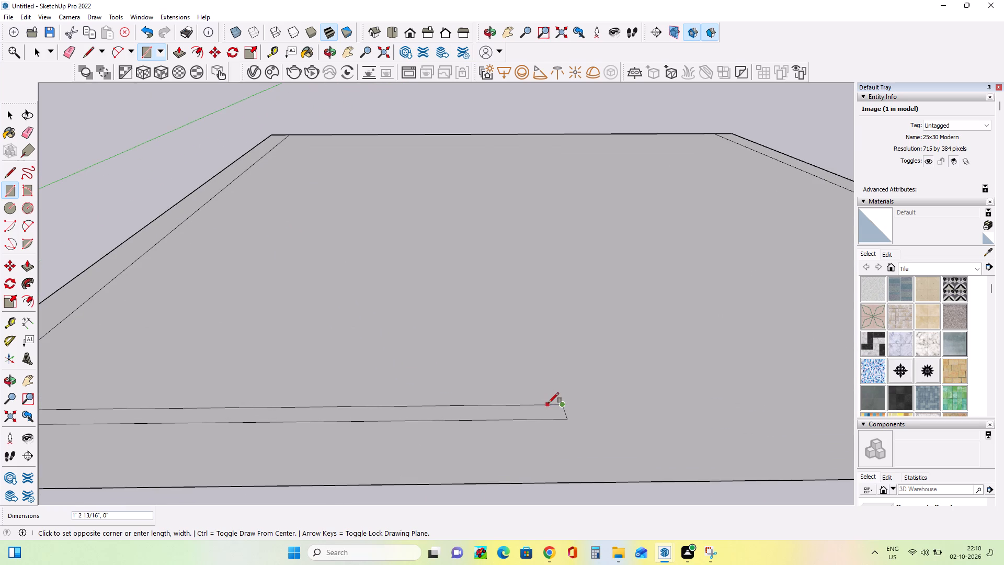
left_click(551, 403)
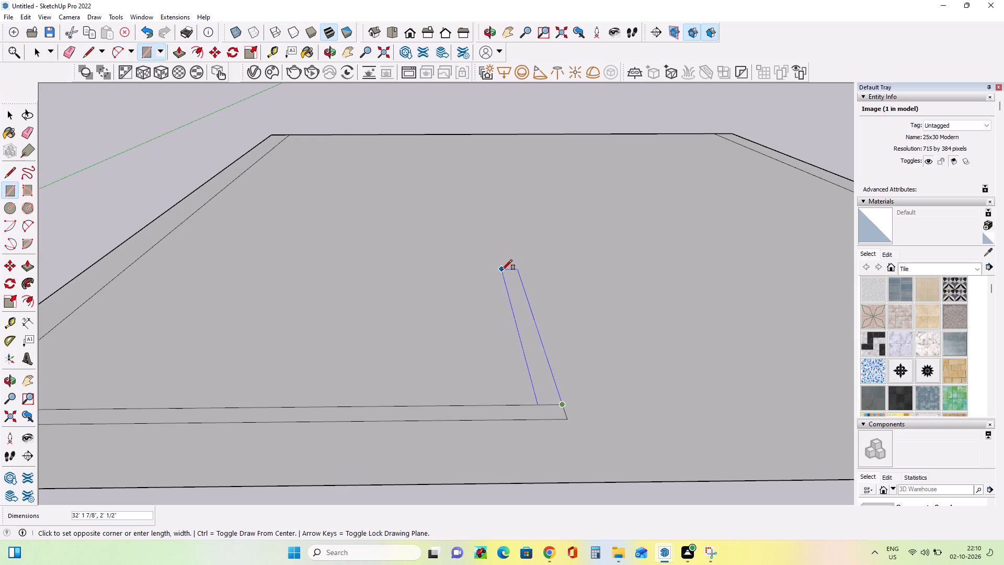
scroll(510, 287, "up", 5)
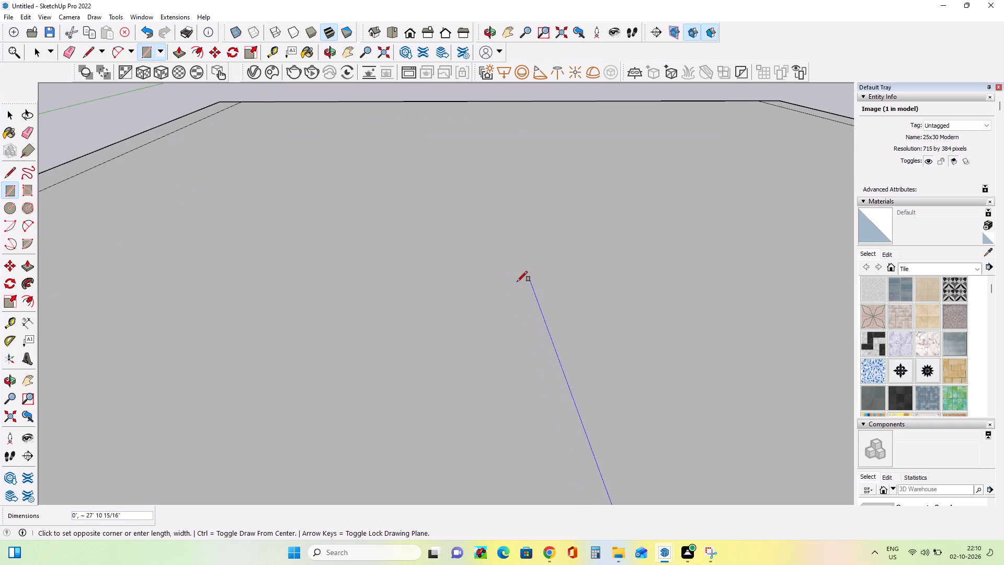
left_click(514, 281)
scroll(520, 293, "down", 8)
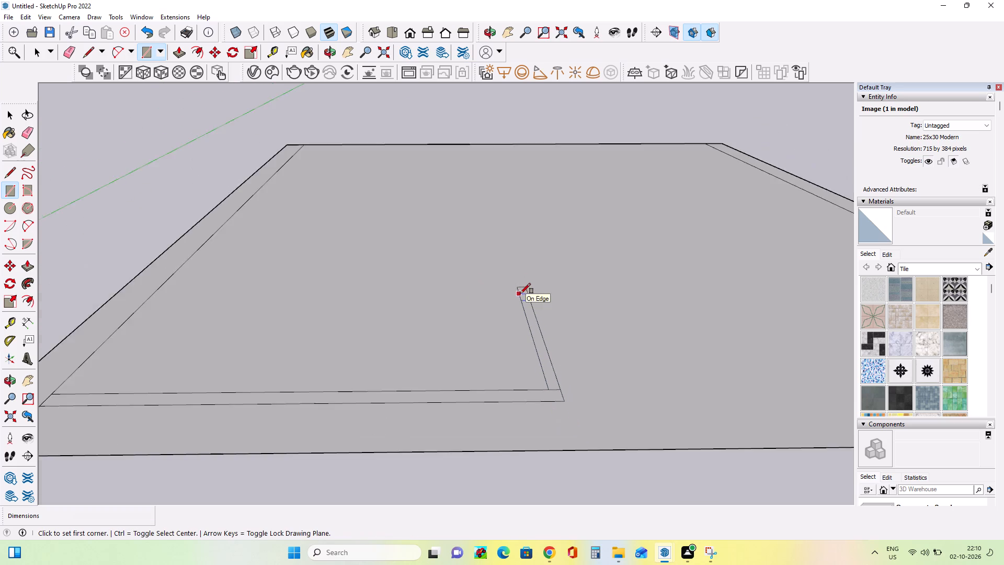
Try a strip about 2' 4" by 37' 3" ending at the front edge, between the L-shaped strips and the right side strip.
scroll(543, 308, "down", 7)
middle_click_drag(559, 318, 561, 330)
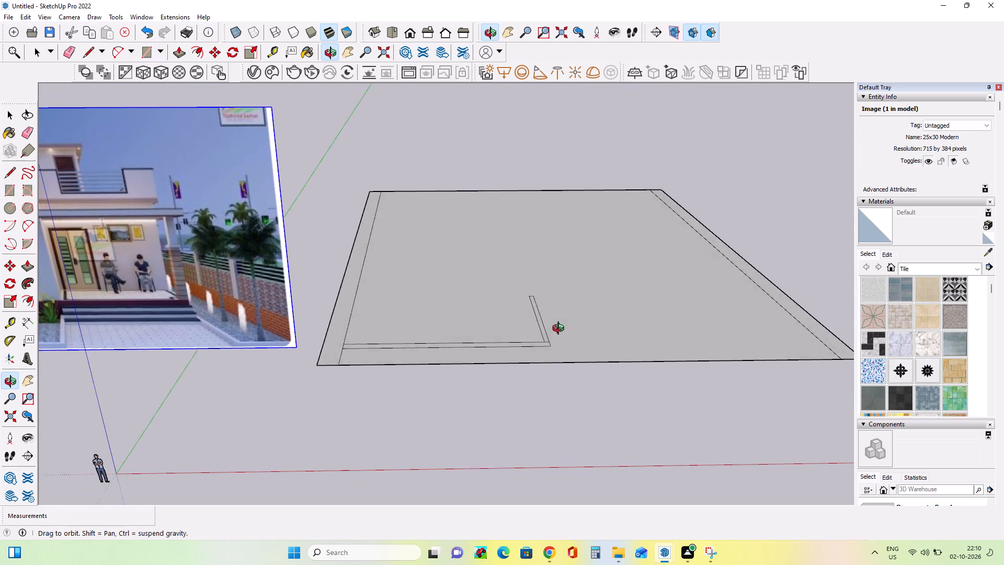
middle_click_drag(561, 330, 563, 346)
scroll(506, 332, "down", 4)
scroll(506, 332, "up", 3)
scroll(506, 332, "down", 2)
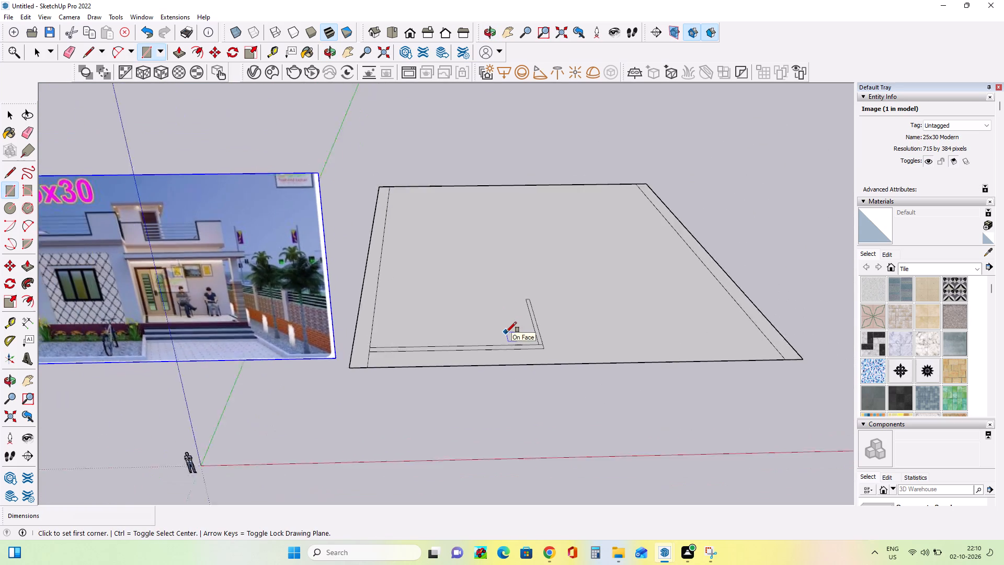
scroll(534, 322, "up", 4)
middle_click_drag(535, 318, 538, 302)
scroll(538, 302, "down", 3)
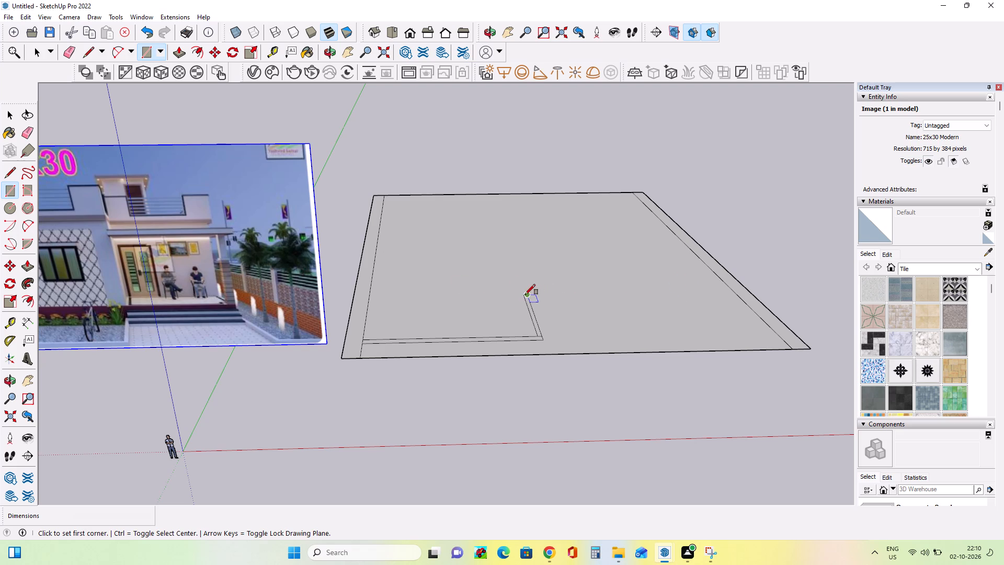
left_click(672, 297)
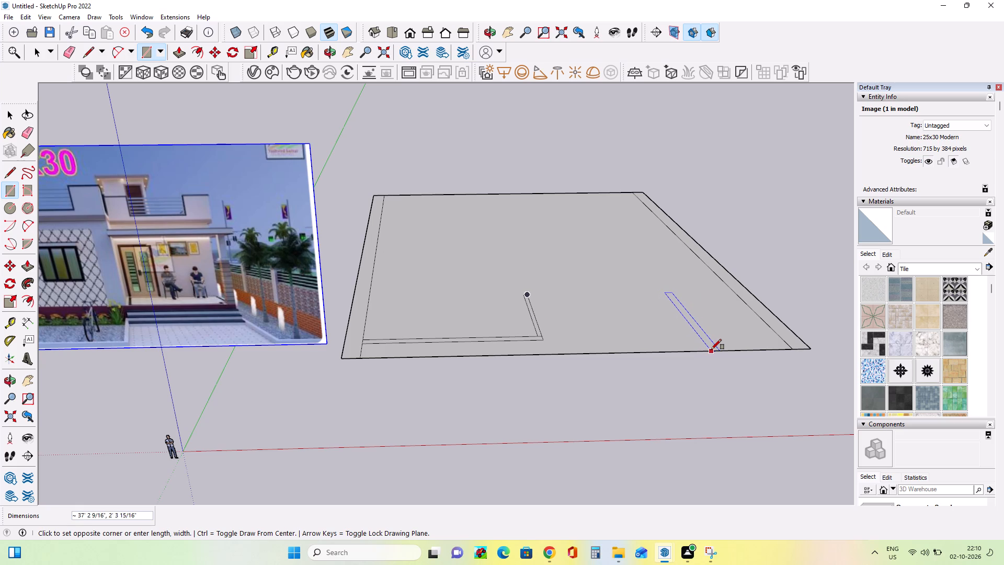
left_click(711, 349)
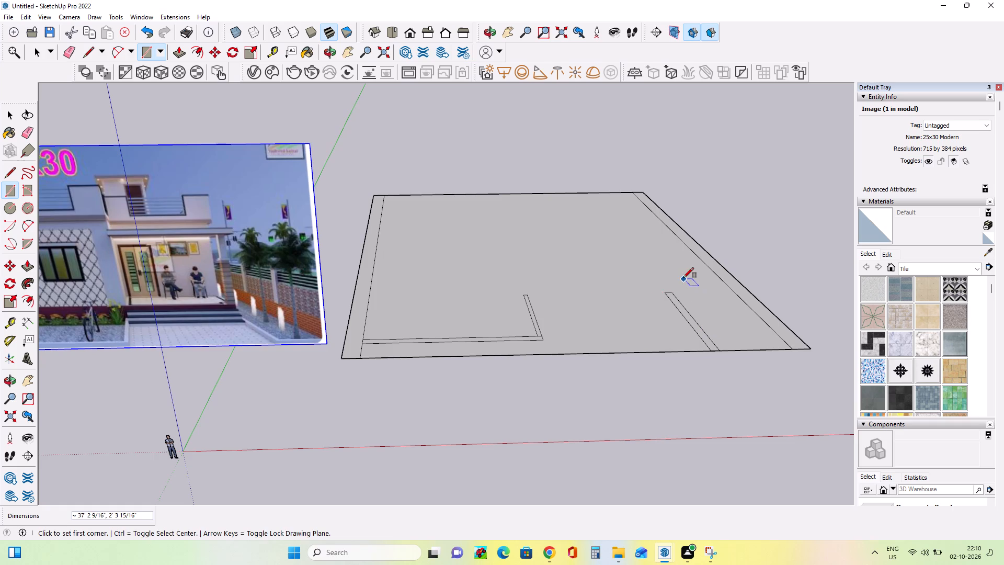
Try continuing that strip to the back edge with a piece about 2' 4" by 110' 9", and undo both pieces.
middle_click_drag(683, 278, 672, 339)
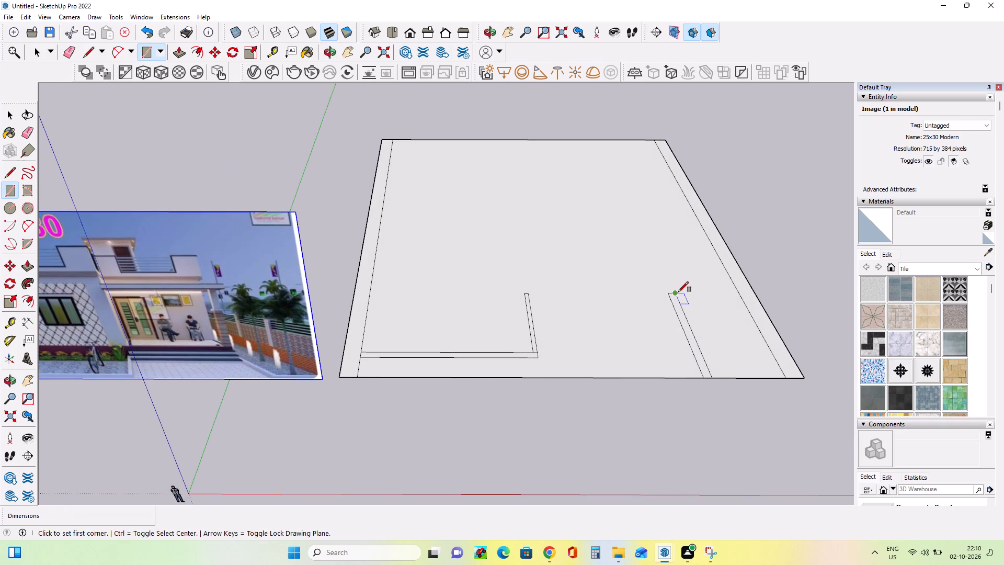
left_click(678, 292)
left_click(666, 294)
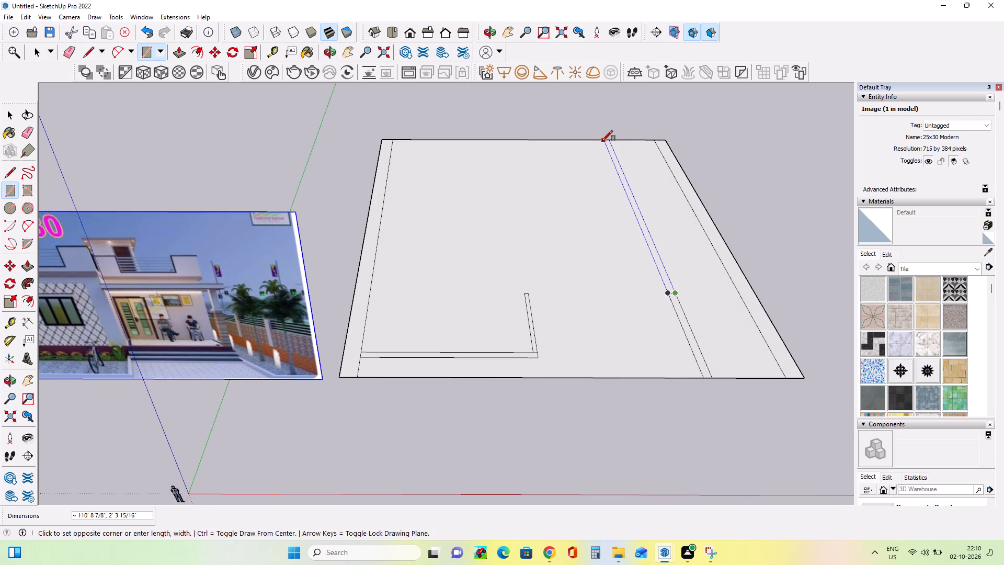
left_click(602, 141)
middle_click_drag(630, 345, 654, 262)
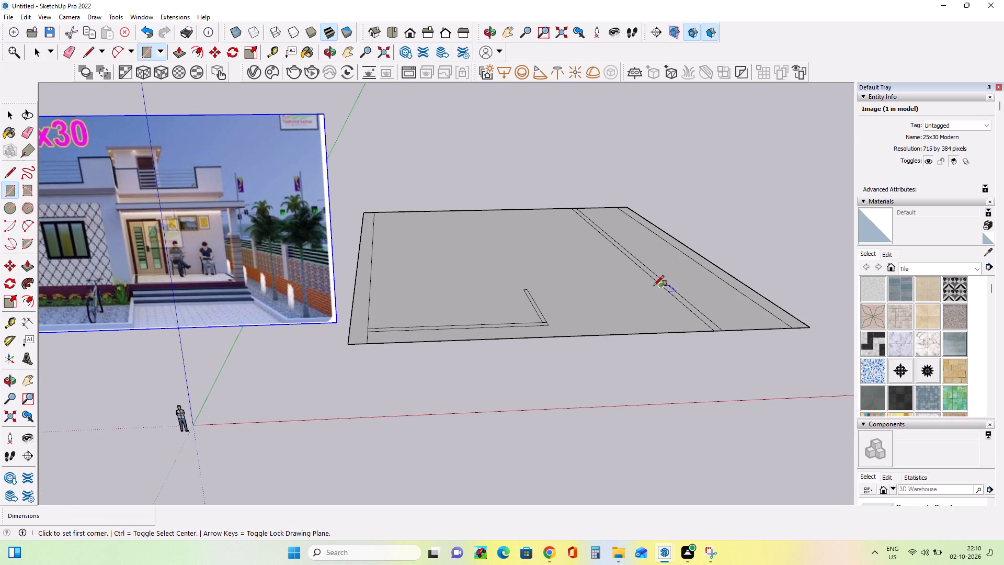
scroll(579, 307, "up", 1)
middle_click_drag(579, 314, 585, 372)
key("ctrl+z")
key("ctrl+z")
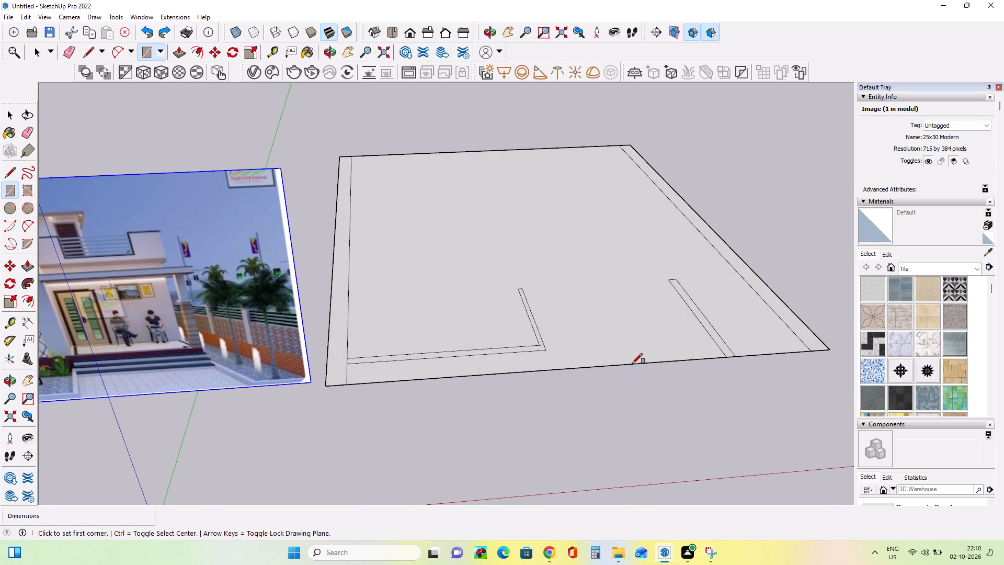
Draw a strip about 2' 11" wide and 147' 11" long from front to back edge, just inside the right side strip.
left_click(764, 356)
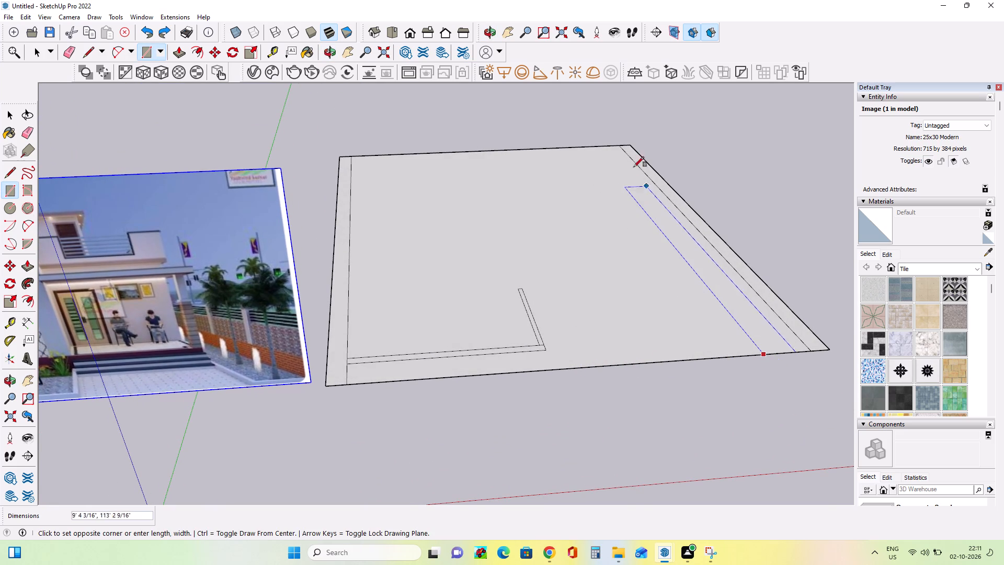
left_click(584, 149)
Draw a 147' 11" line lengthwise through the middle of the new strip, from the front edge to the back edge.
middle_click_drag(667, 356, 663, 354)
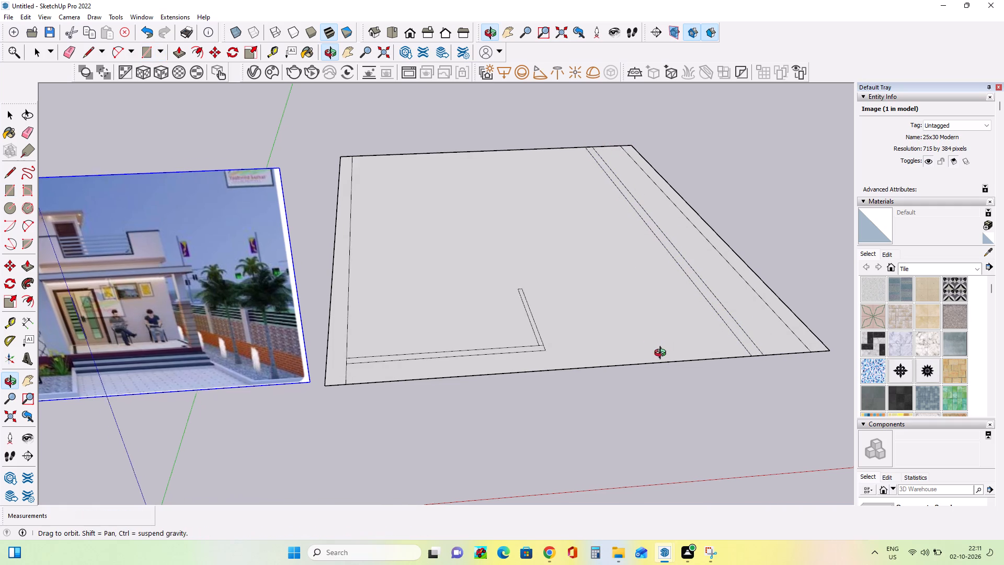
middle_click_drag(663, 354, 654, 348)
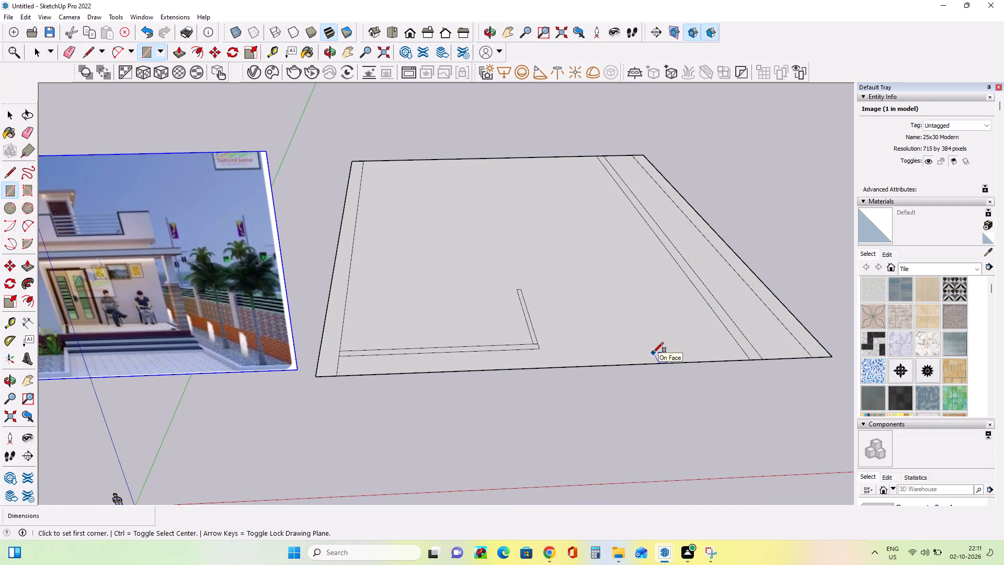
scroll(688, 320, "down", 2)
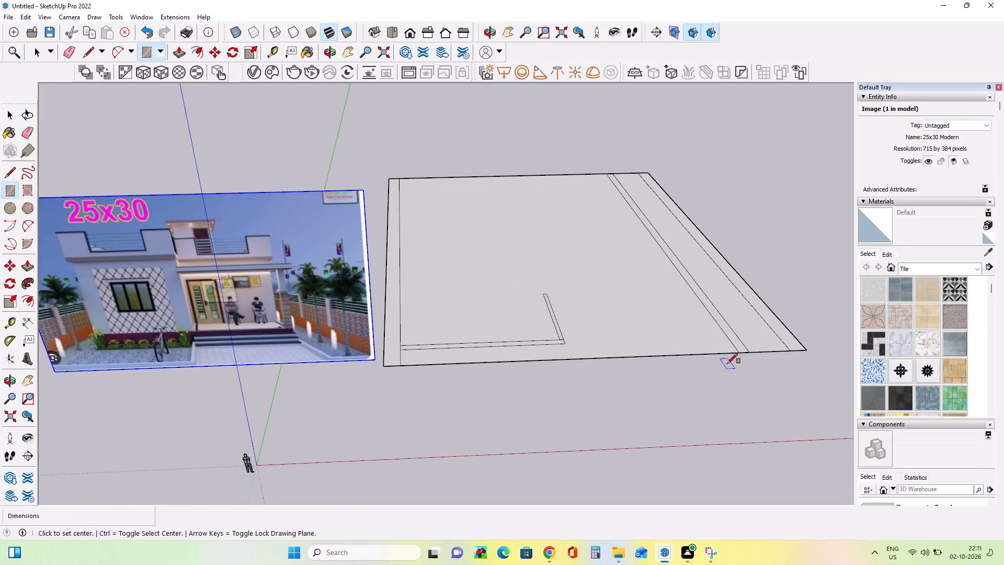
middle_click_drag(727, 364, 746, 358)
middle_click_drag(744, 335, 736, 345)
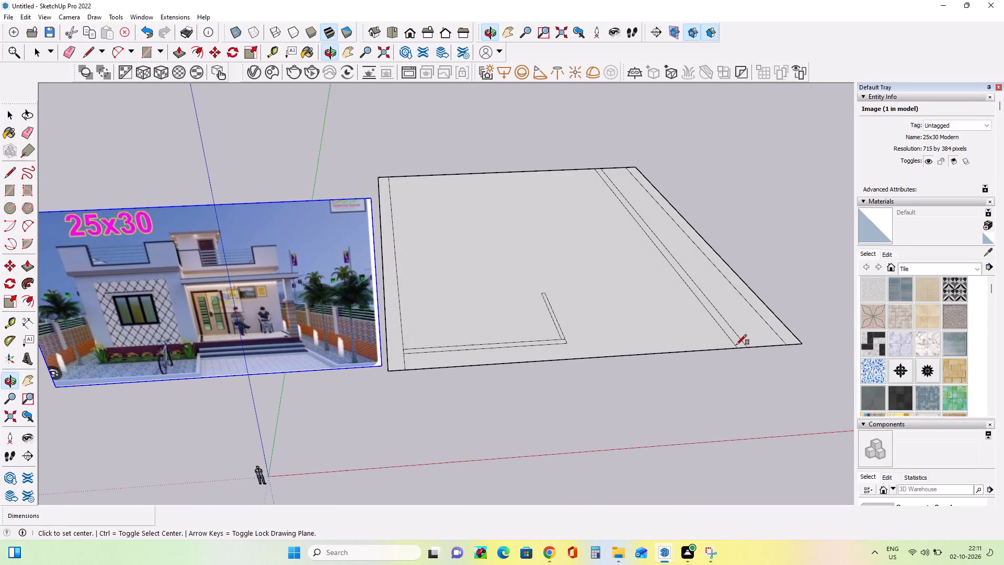
scroll(744, 358, "up", 3)
middle_click_drag(744, 366, 742, 373)
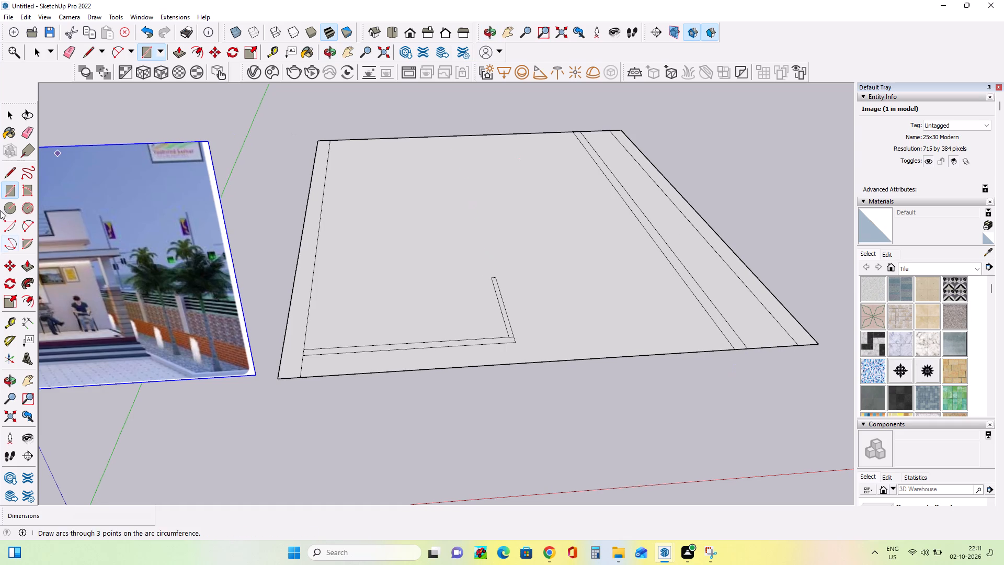
left_click(11, 169)
scroll(683, 279, "up", 3)
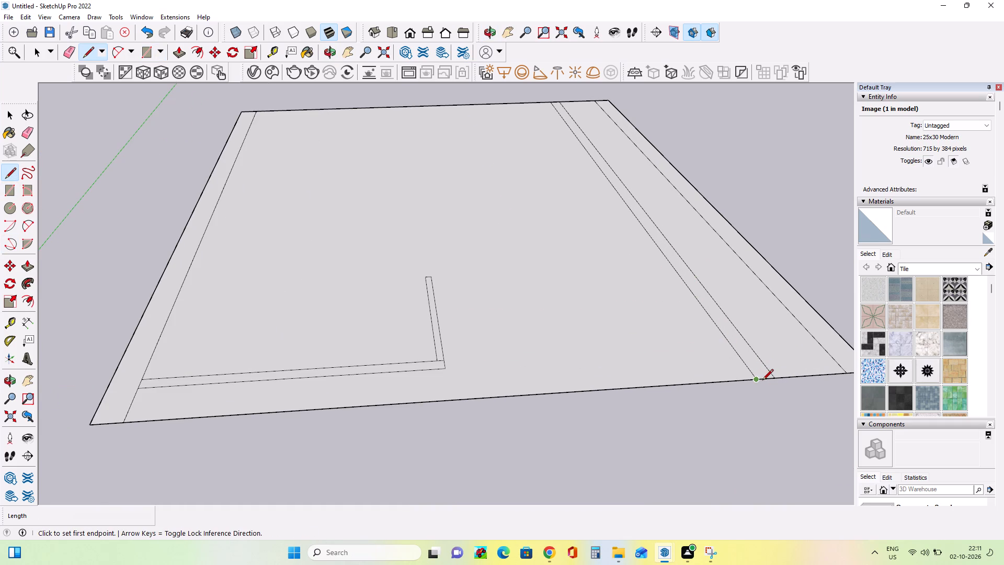
left_click(765, 378)
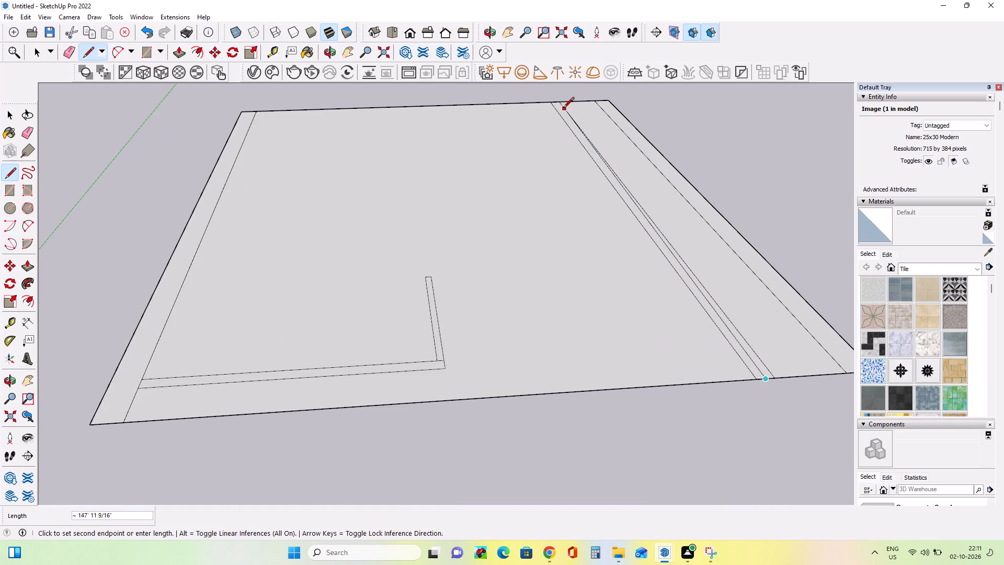
scroll(559, 101, "up", 6)
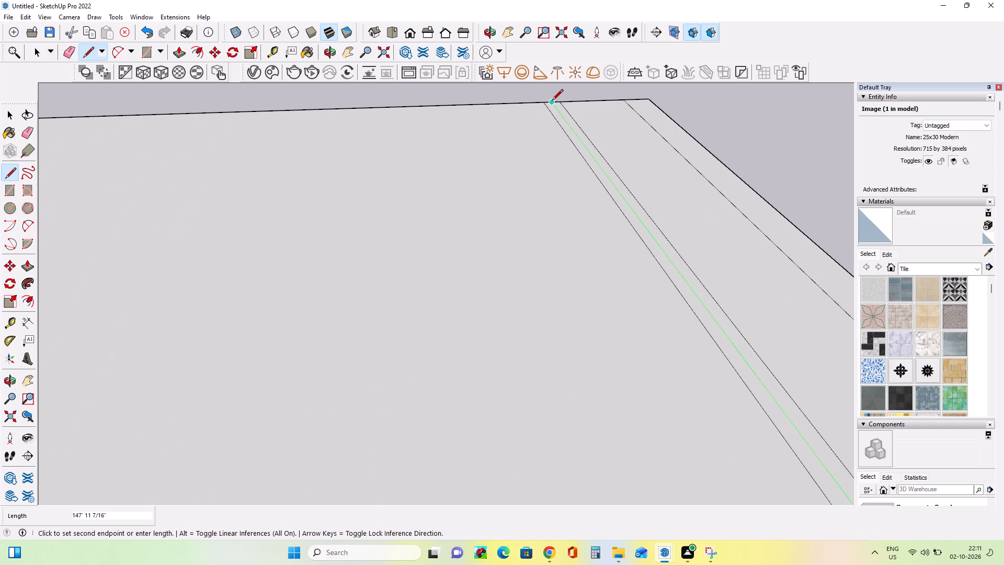
left_click(552, 101)
scroll(654, 261, "down", 8)
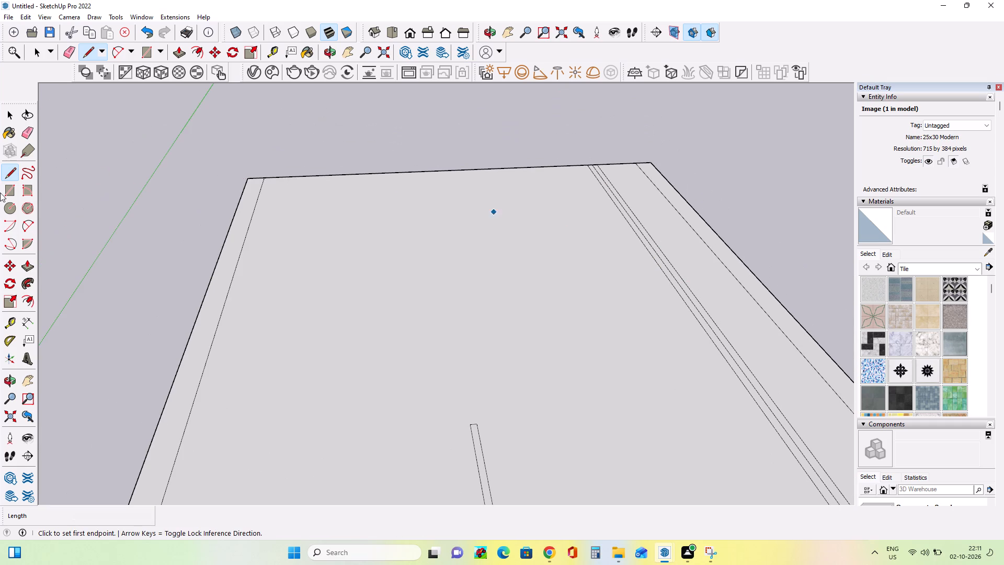
Erase the new strip's long edge farther from the right side strip, leaving a half-width strip.
left_click(29, 137)
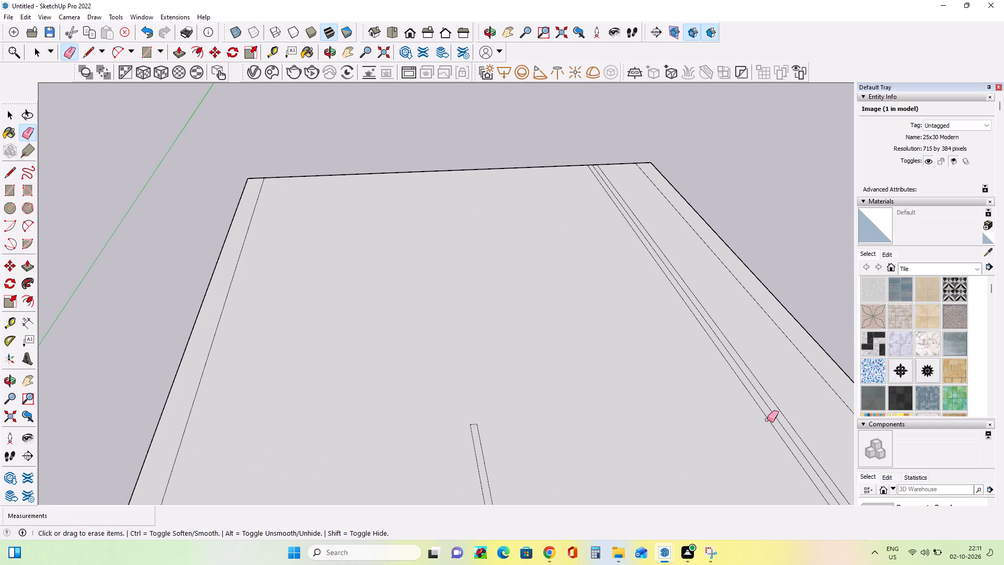
left_click(770, 423)
Examine the whole ground layout beside the house reference image.
scroll(761, 425, "down", 8)
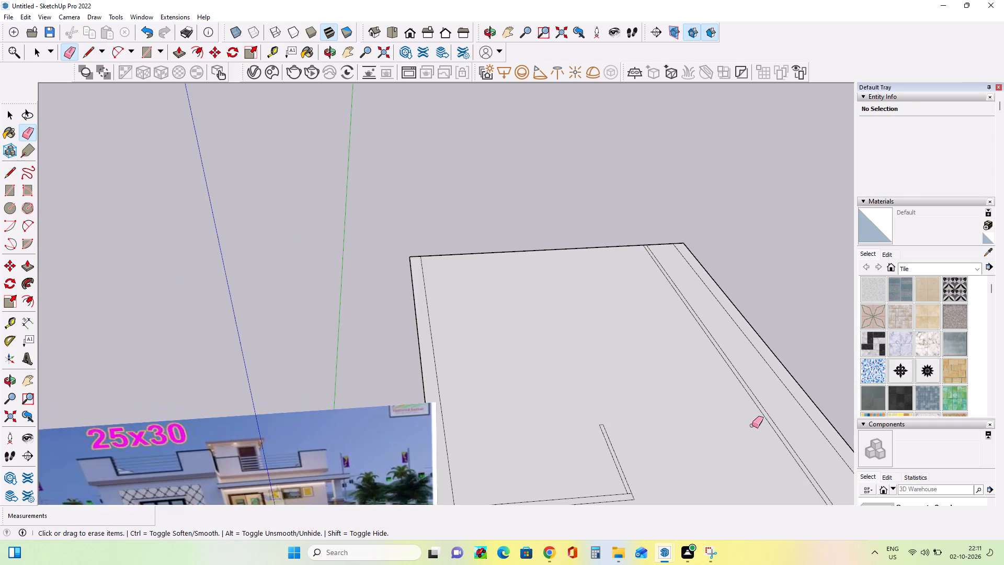
scroll(742, 430, "down", 4)
scroll(725, 480, "up", 1)
middle_click_drag(723, 478, 680, 413)
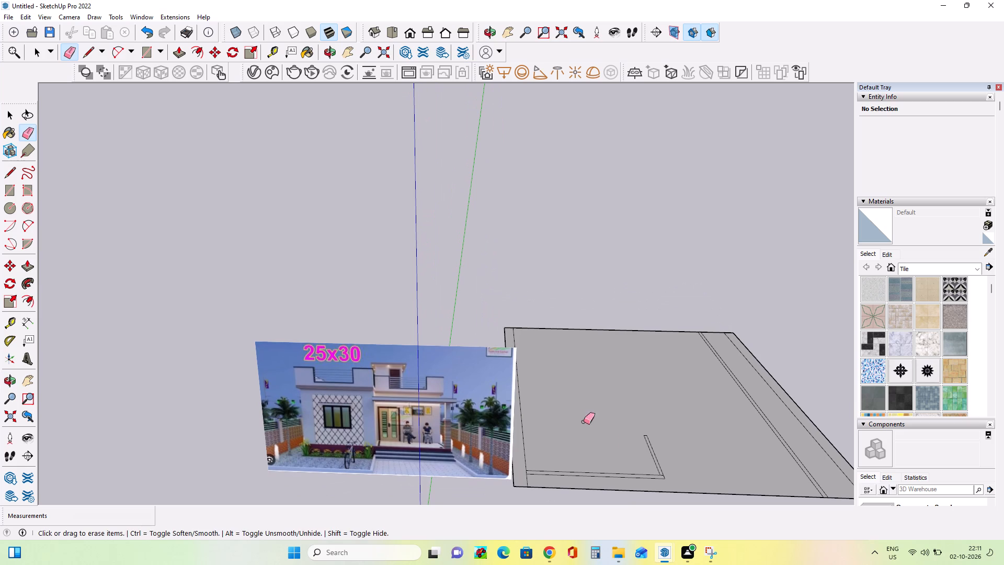
left_click(28, 382)
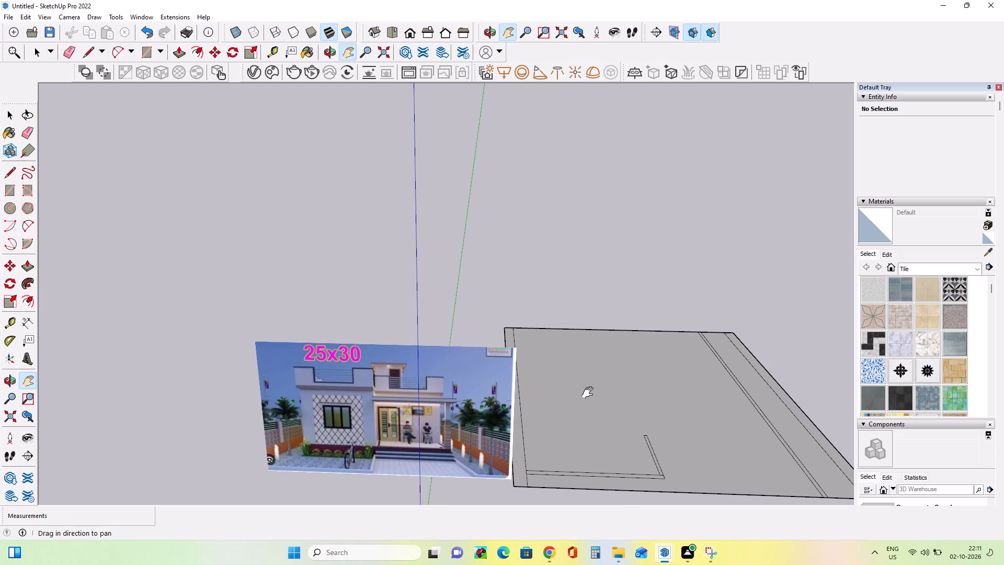
left_click_drag(590, 391, 459, 303)
middle_click_drag(523, 356, 556, 401)
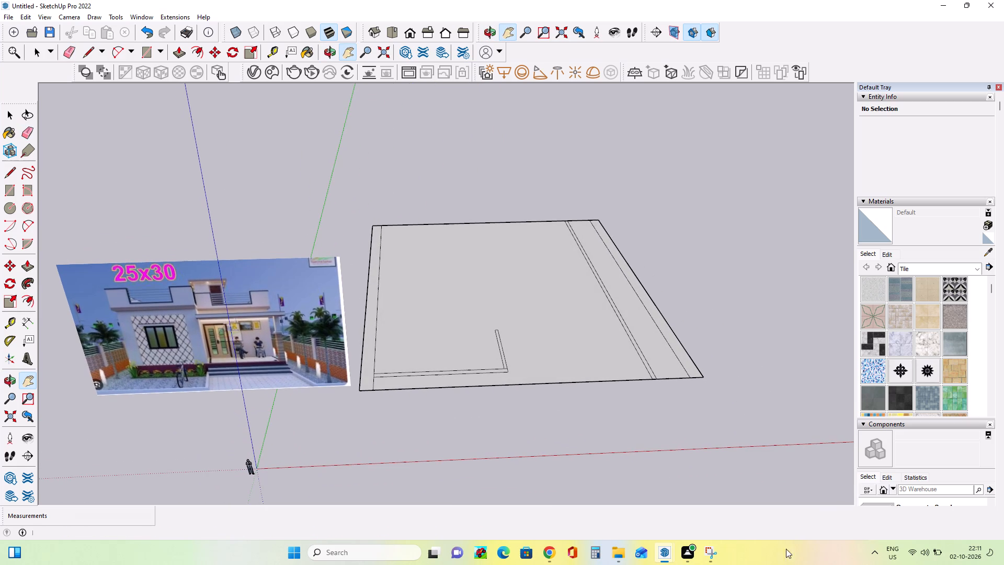
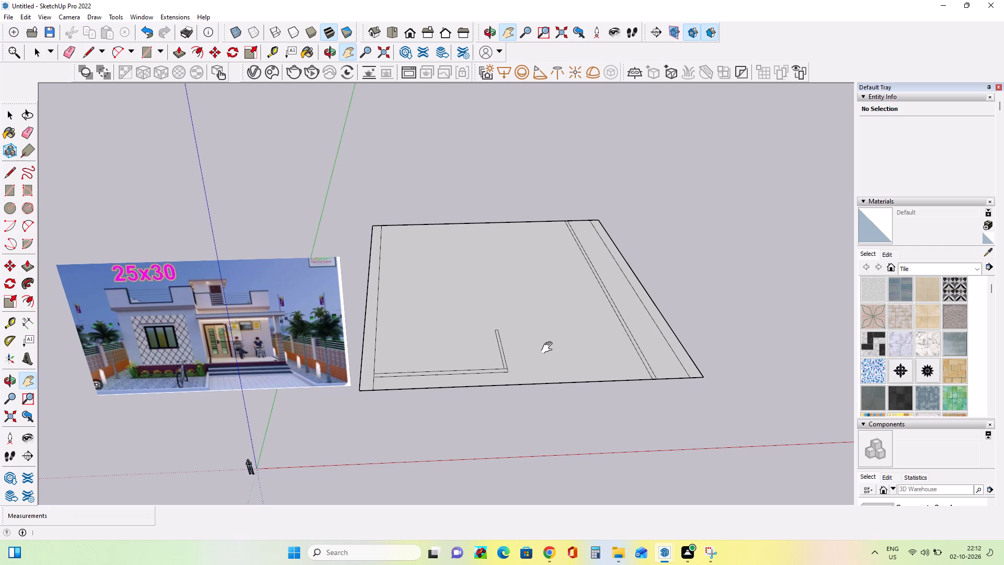
Draw a house footprint rectangle about 110' 9" by 90' 1" from the half-width inner strip to the base's back edge.
left_click(12, 191)
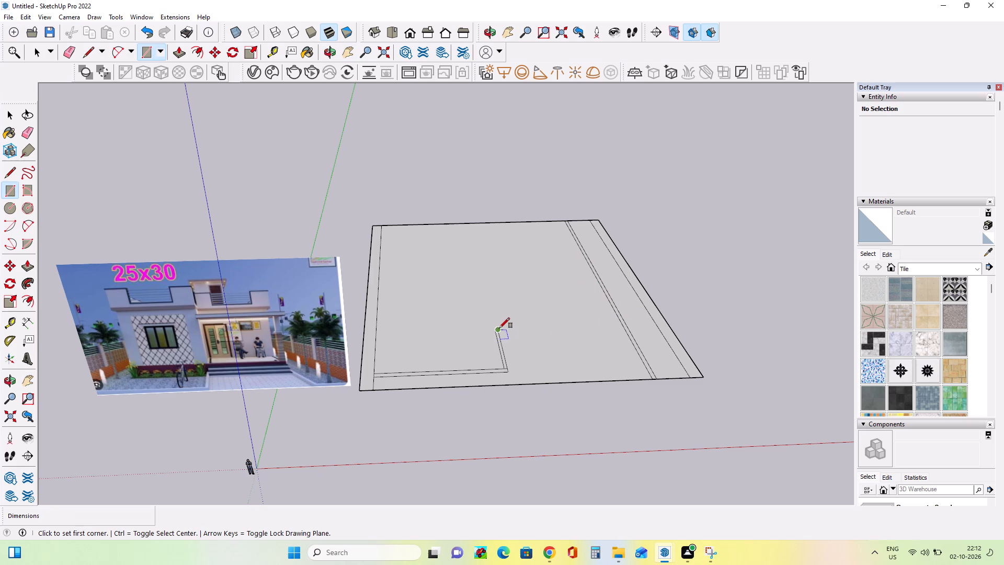
left_click(620, 322)
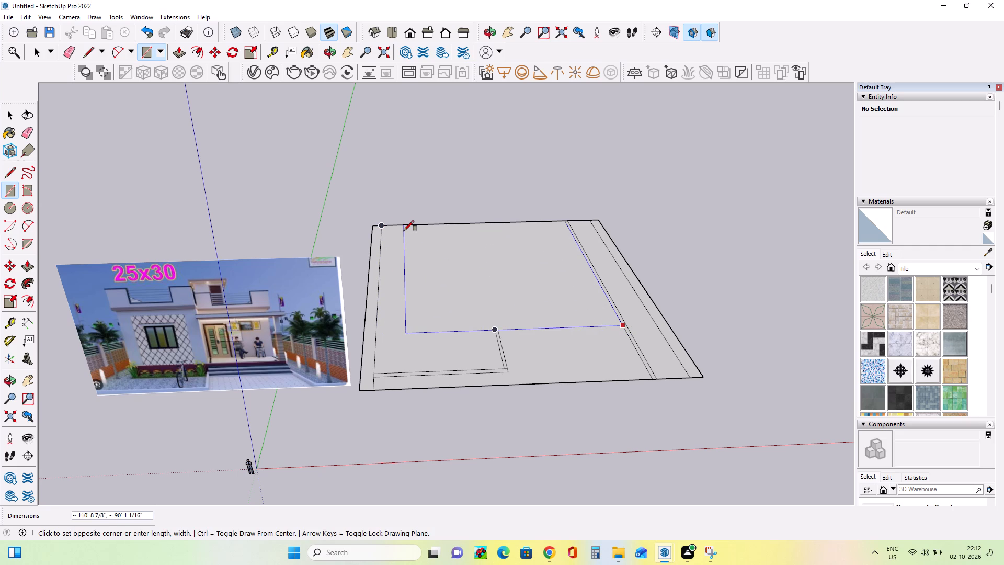
left_click(404, 231)
middle_click_drag(493, 326, 476, 315)
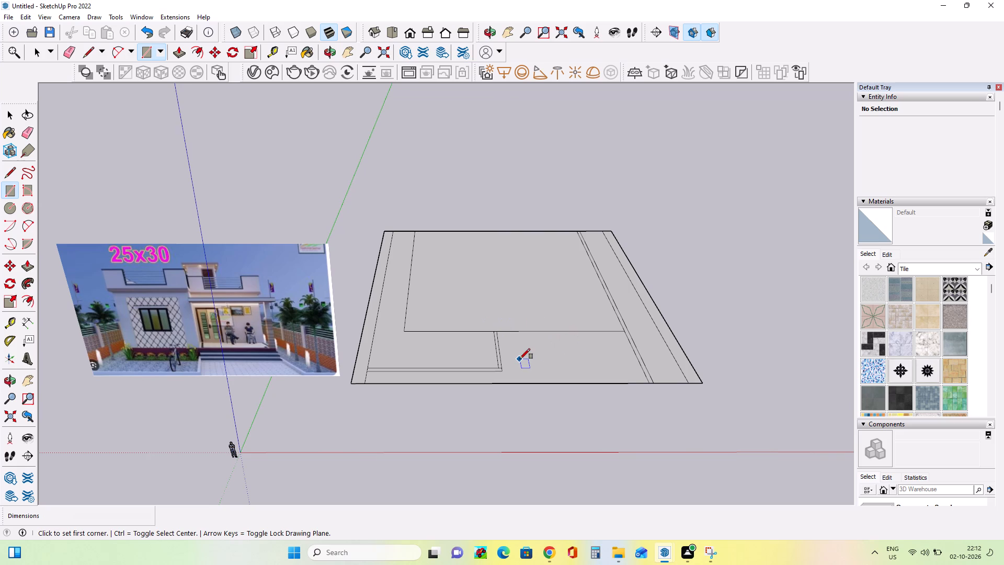
Extrude the house footprint rectangle upward about 7' 2" into a low slab.
left_click(28, 264)
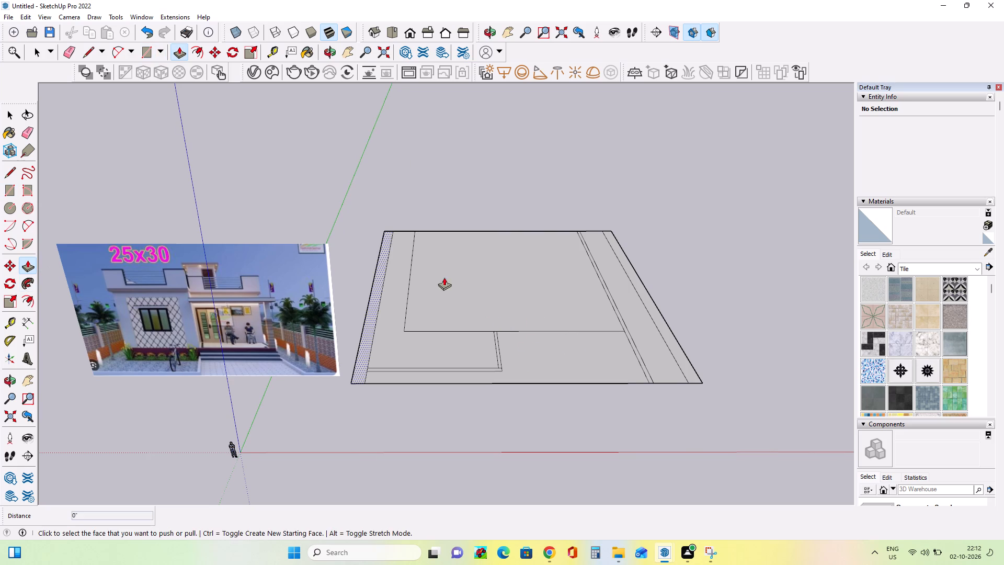
left_click(498, 289)
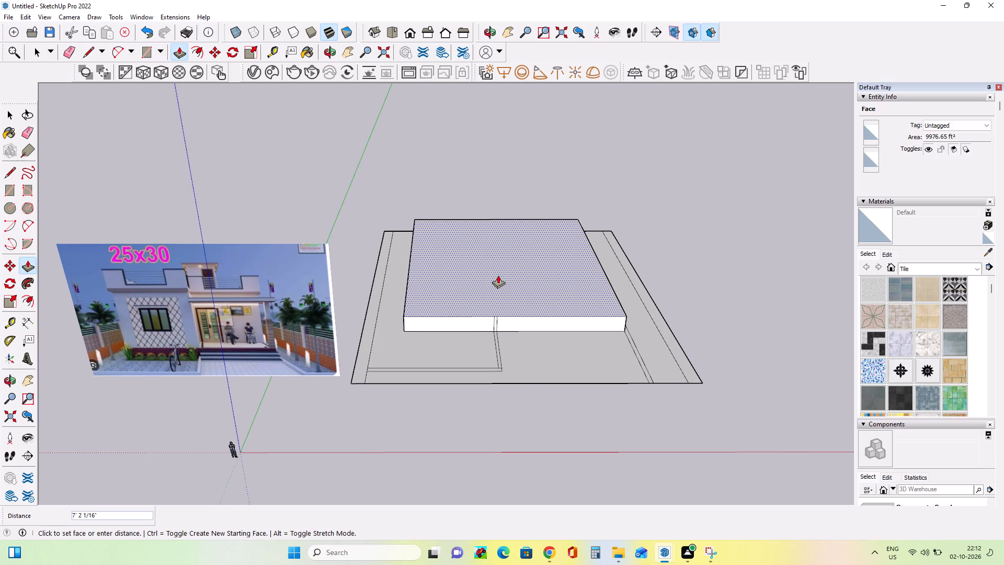
left_click(498, 275)
middle_click_drag(538, 312, 550, 289)
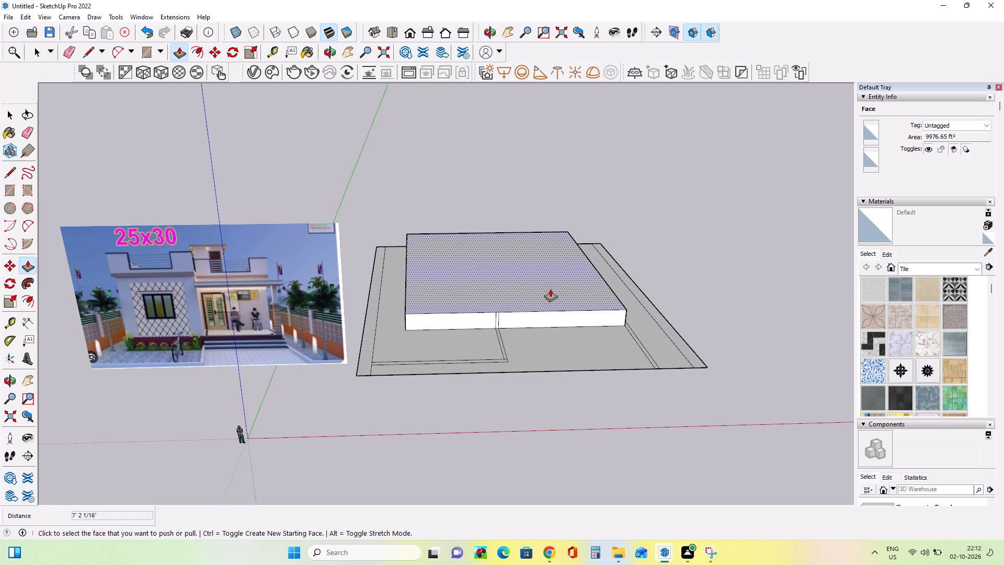
middle_click_drag(548, 288, 544, 262)
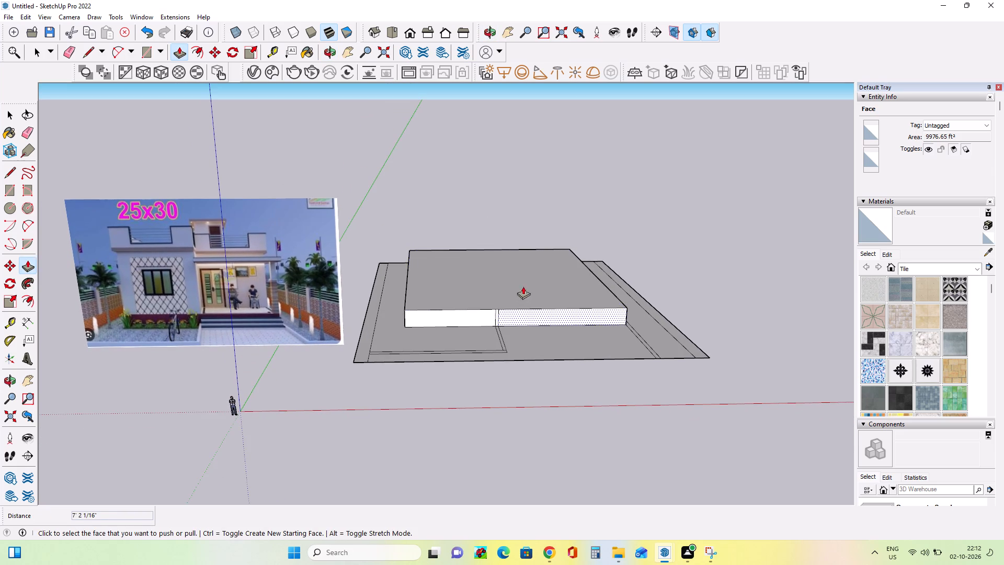
middle_click_drag(523, 286, 524, 312)
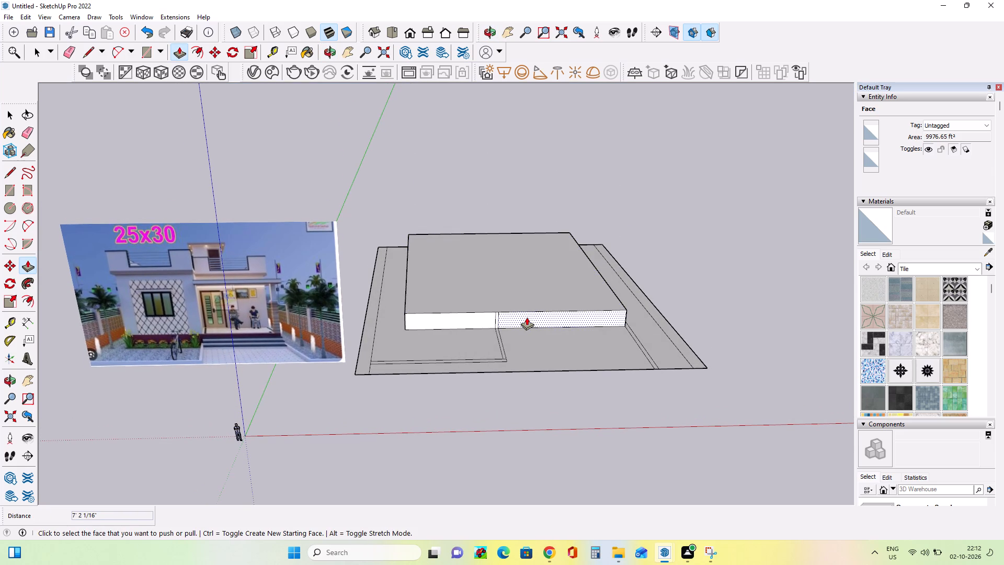
middle_click_drag(527, 317, 524, 325)
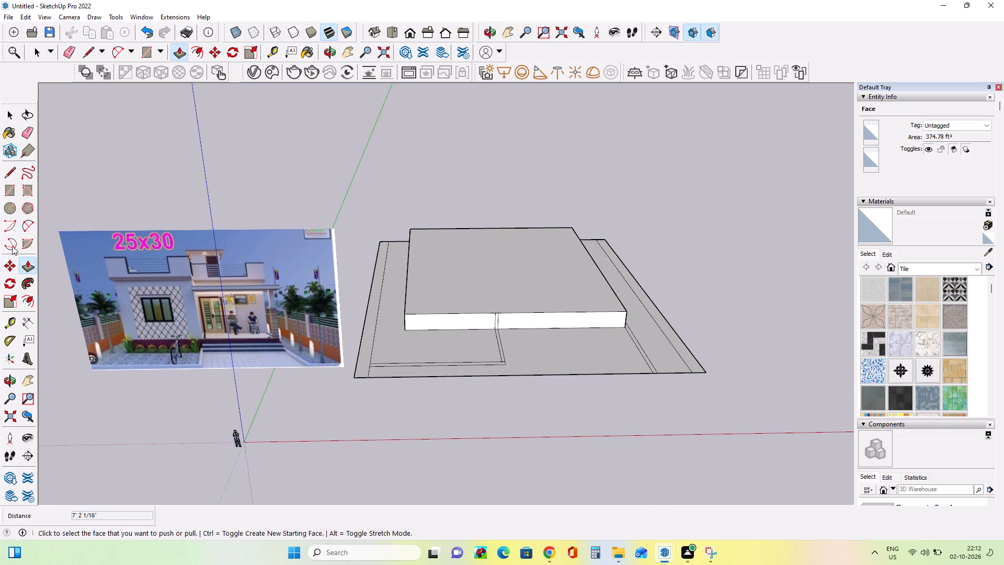
Draw a rectangle about 55' 10" by 40' 2" on the slab's top, starting from its front left corner.
left_click(8, 188)
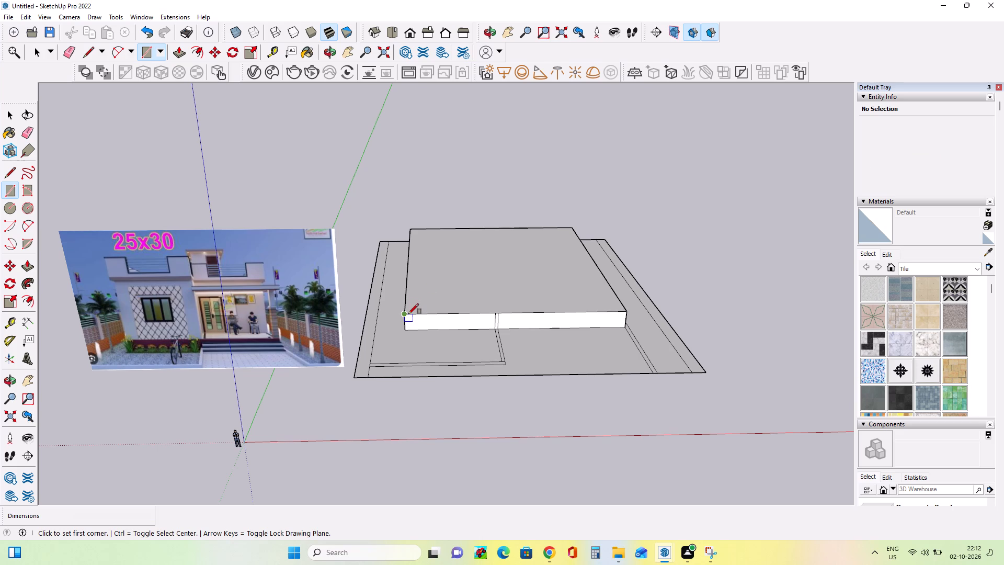
left_click(408, 314)
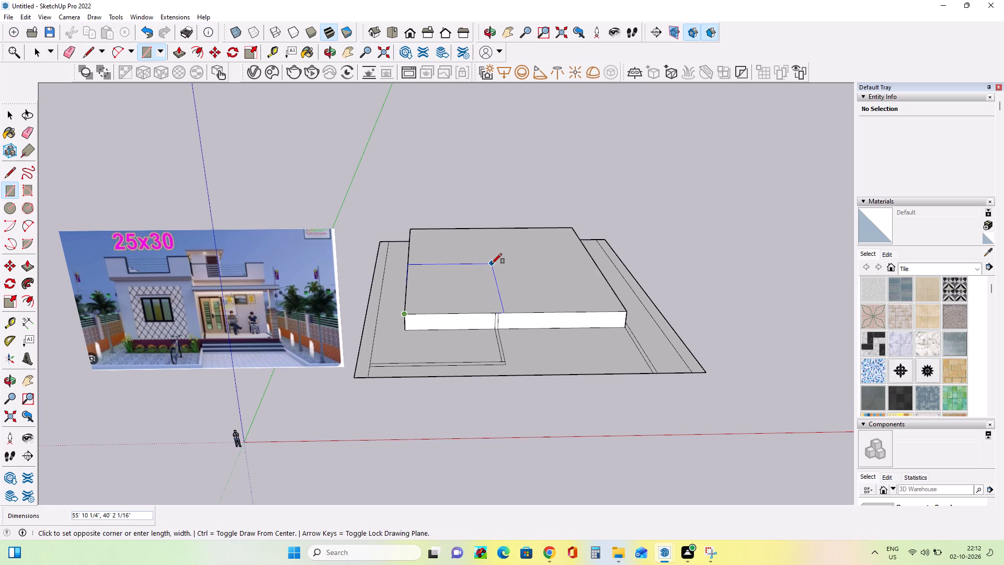
left_click(492, 264)
middle_click_drag(523, 297, 518, 303)
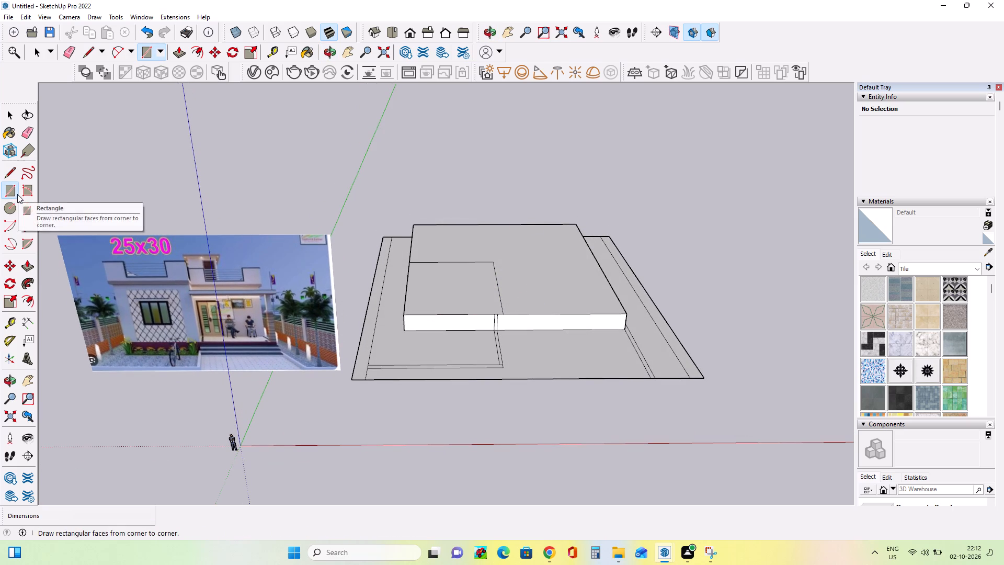
Extrude the front corner rectangle on the slab upward about 37' 5" to form the front room block.
left_click(30, 267)
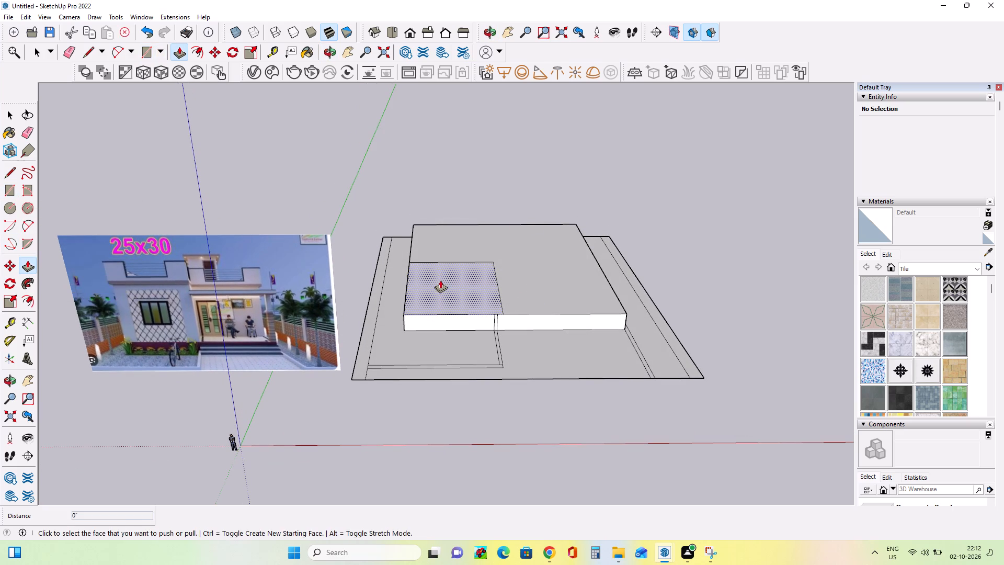
left_click(444, 290)
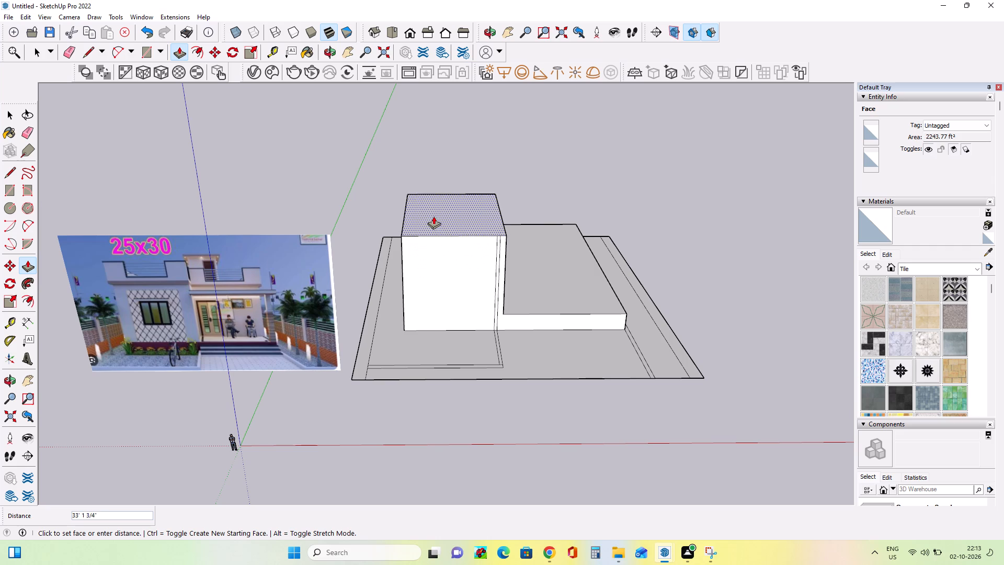
left_click(432, 208)
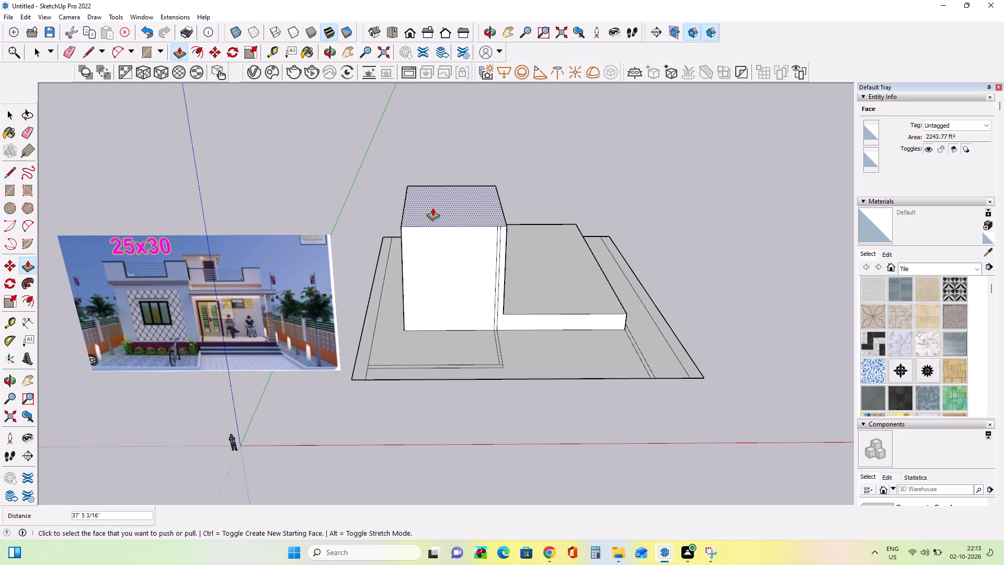
Raise the top of the front room block by a further 6' 2" or so.
middle_click_drag(485, 293, 487, 284)
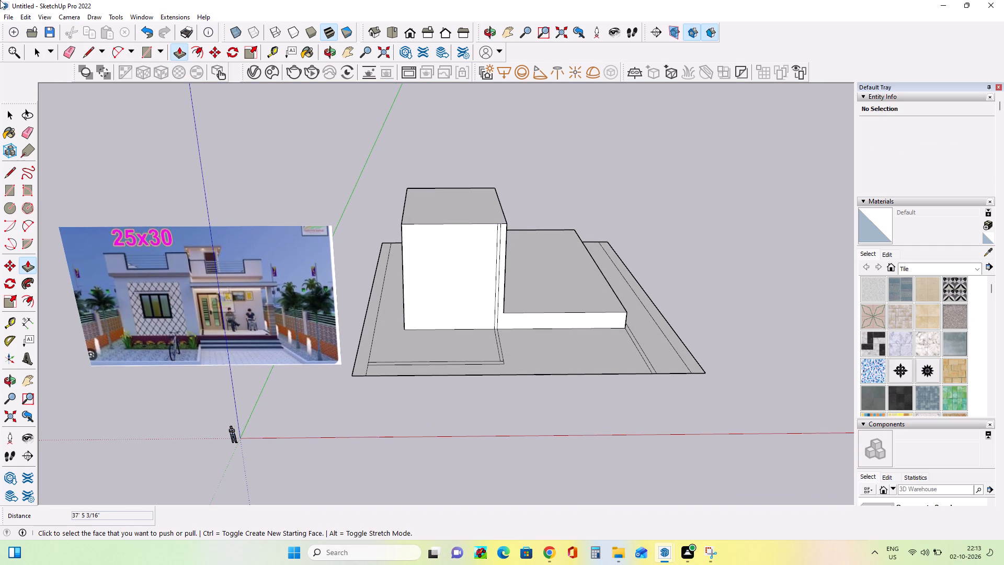
middle_click_drag(484, 261, 478, 261)
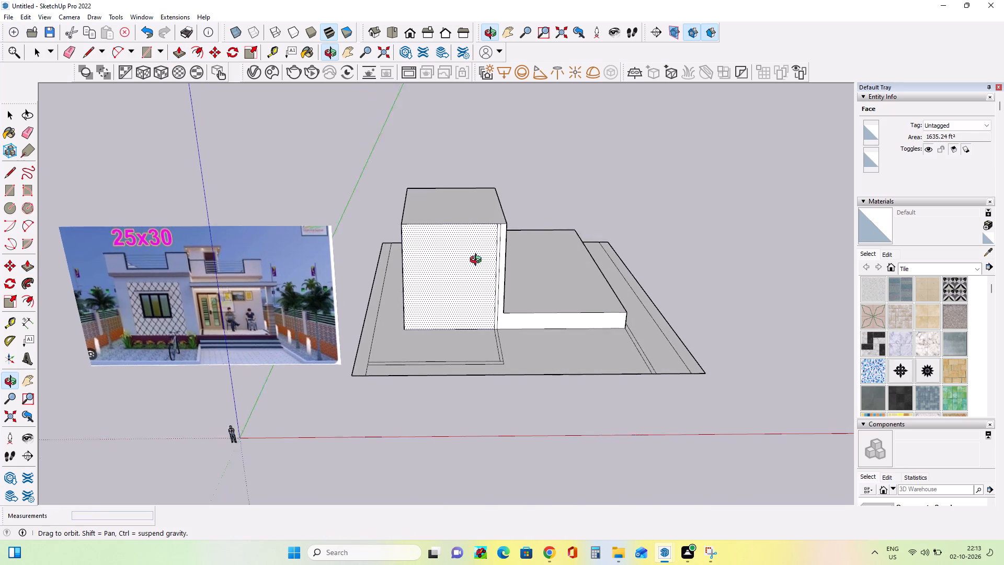
middle_click_drag(478, 261, 488, 256)
left_click(474, 207)
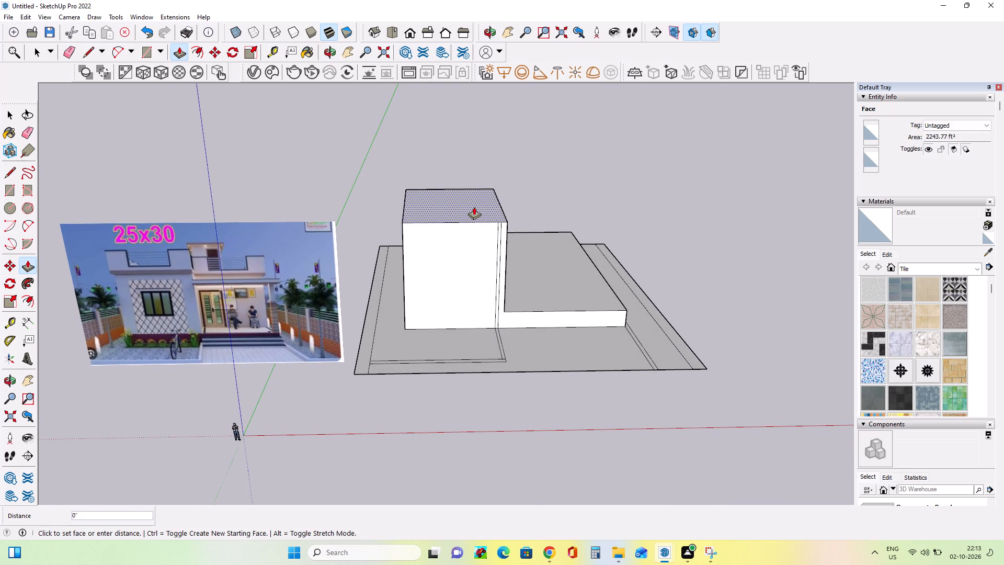
left_click(474, 192)
Push the low slab's long side face, beside the half-width strip, inward about 2' 2".
middle_click_drag(616, 255, 579, 255)
middle_click(607, 275)
middle_click(609, 274)
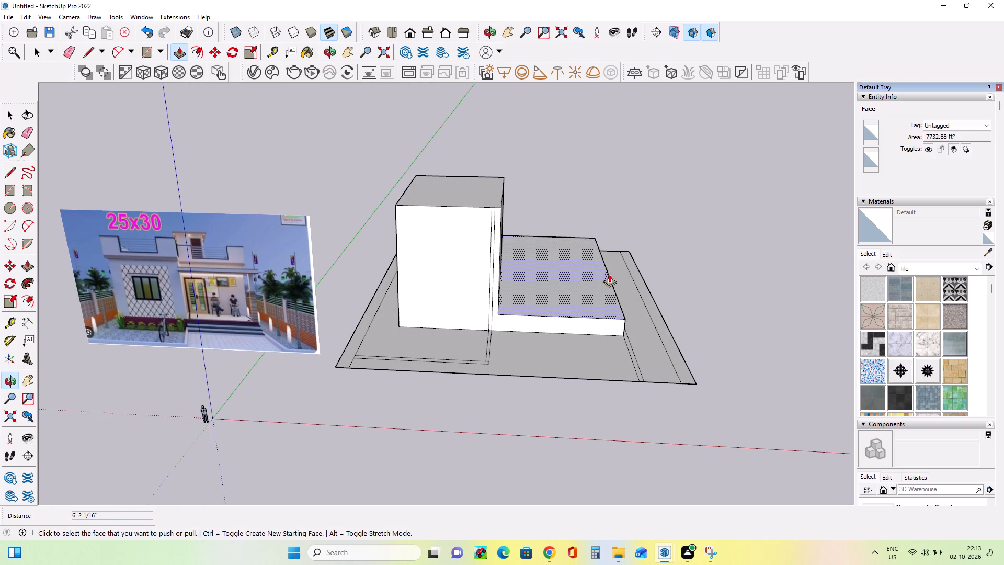
middle_click_drag(617, 289, 539, 278)
middle_click_drag(614, 317, 589, 319)
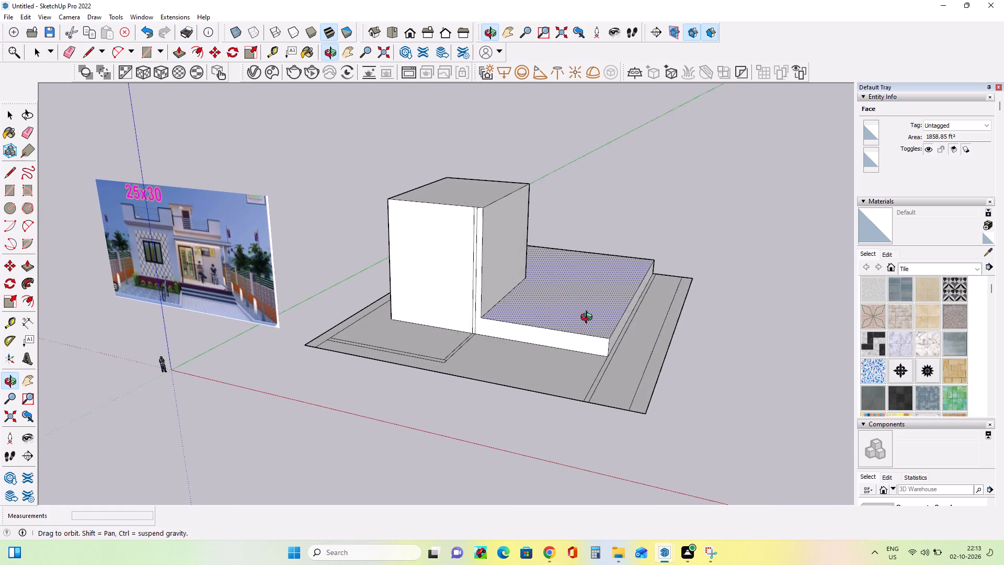
middle_click_drag(589, 319, 586, 318)
left_click(620, 331)
double_click(614, 328)
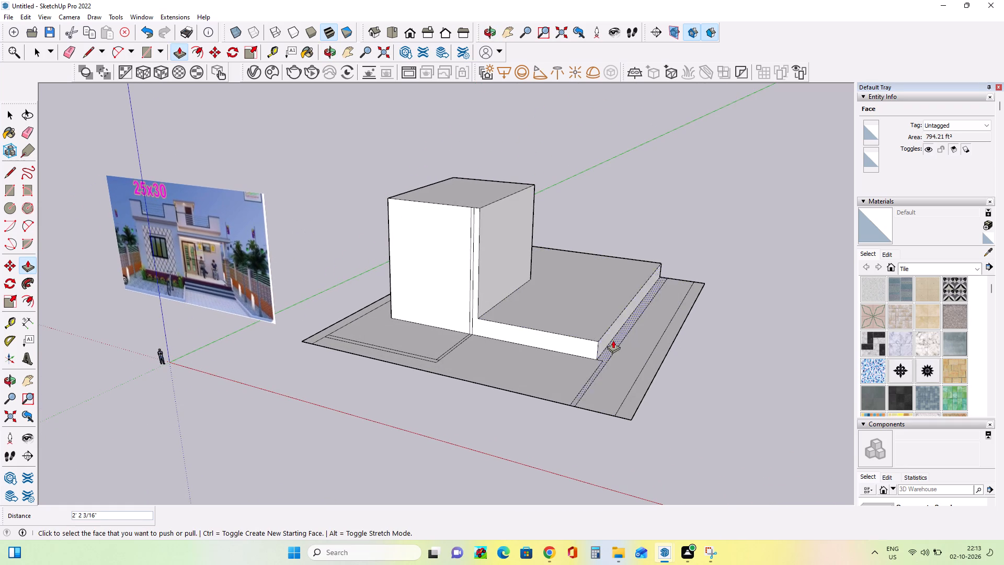
Erase the two stray vertical lines near the right edge of the front room block's front wall.
middle_click_drag(611, 337, 685, 321)
scroll(555, 287, "up", 1)
middle_click_drag(557, 287, 566, 288)
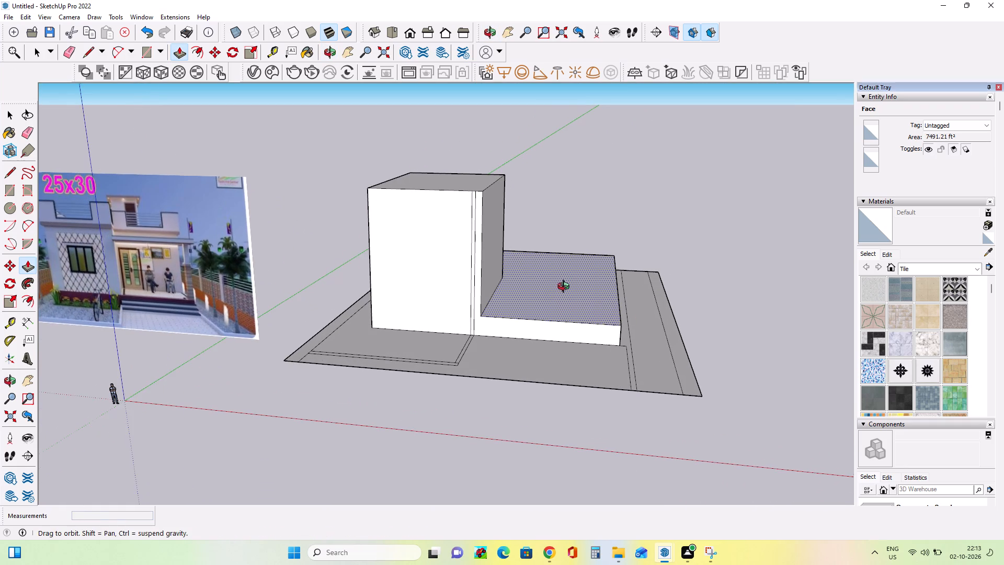
middle_click_drag(566, 288, 590, 290)
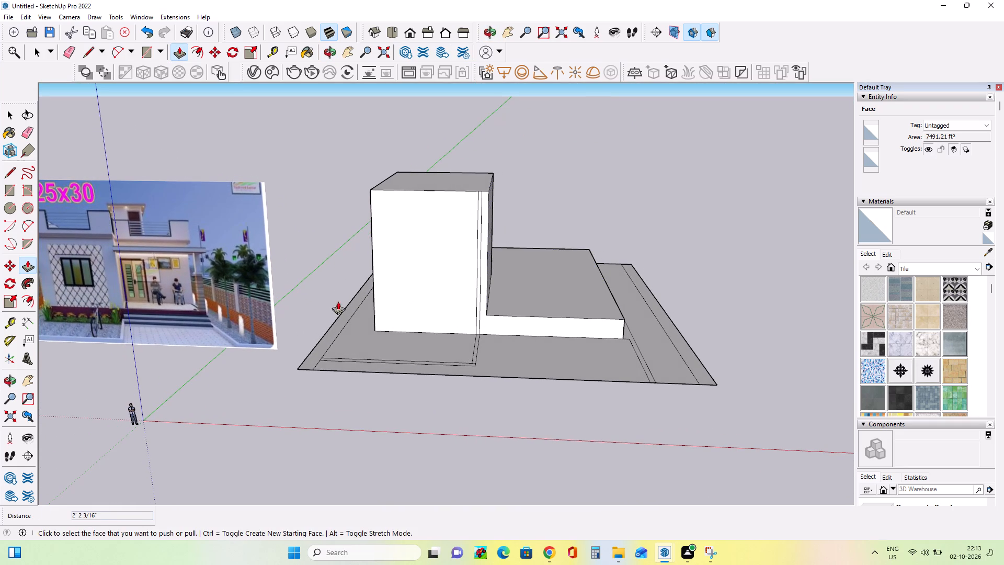
scroll(251, 321, "up", 1)
middle_click_drag(478, 303, 464, 324)
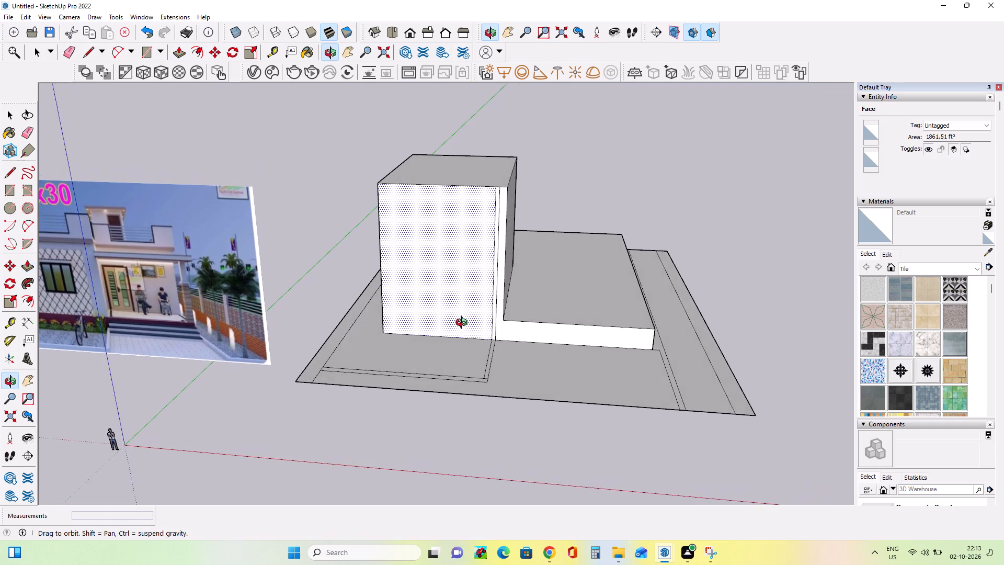
middle_click_drag(464, 324, 480, 329)
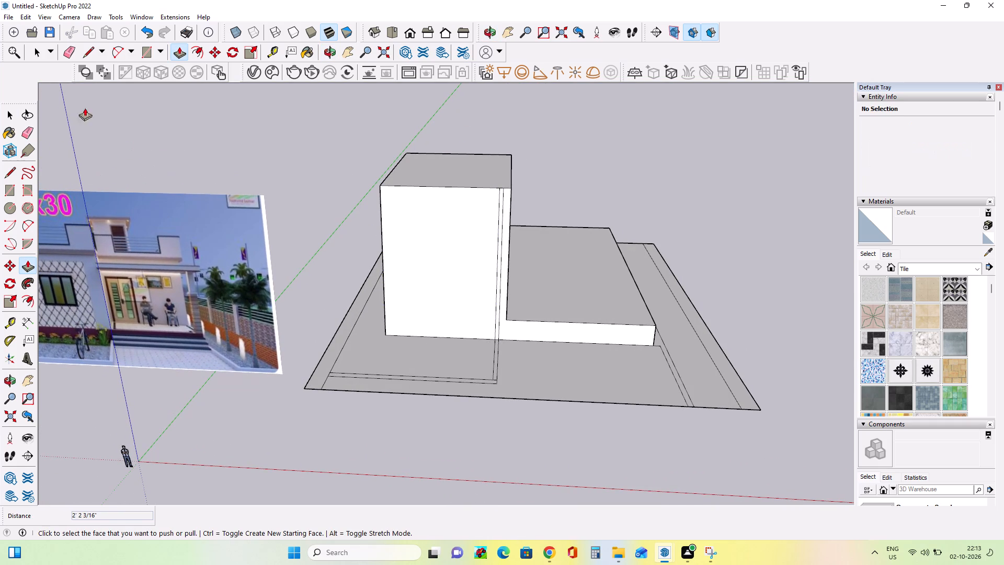
left_click(24, 138)
left_click(498, 259)
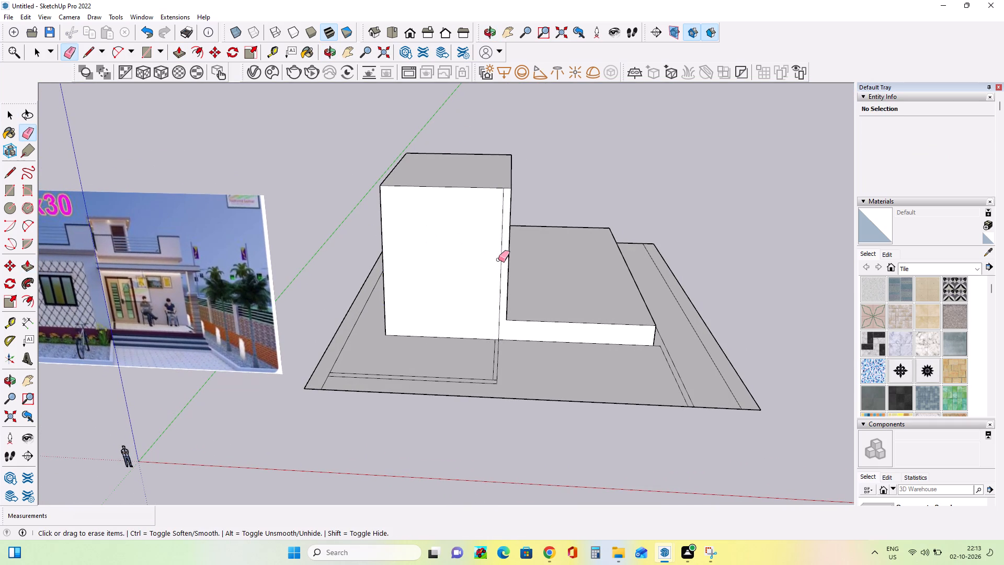
left_click(502, 259)
Draw a wall panel rectangle about 32' 3" by 25' 10" on the front room block's front face, following the reference image.
scroll(598, 282, "down", 1)
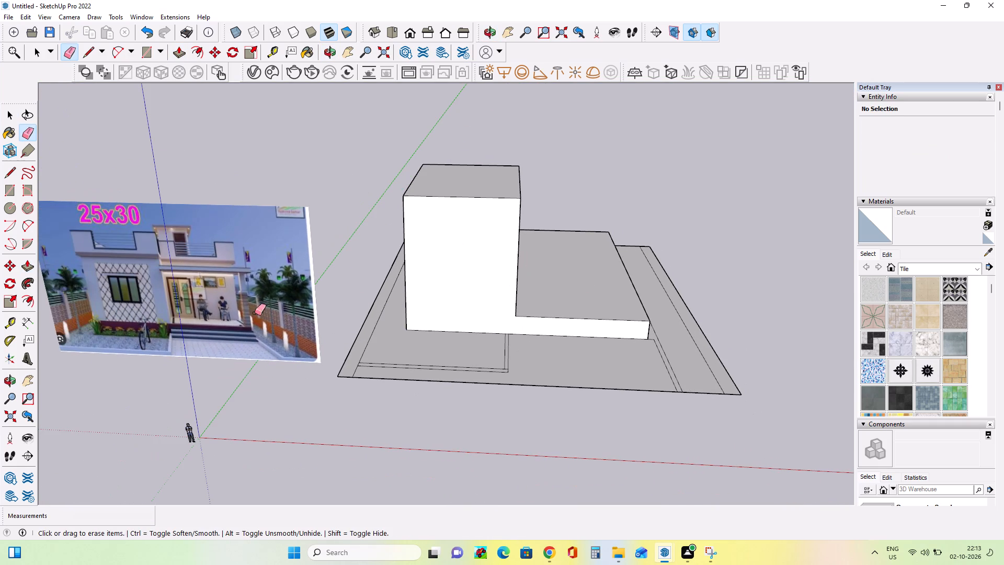
scroll(109, 287, "up", 7)
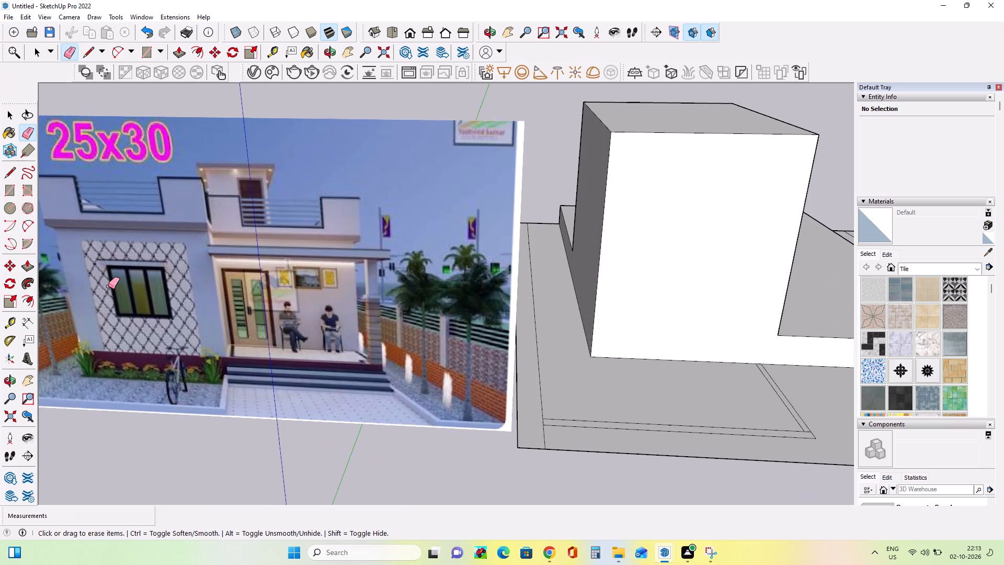
scroll(108, 286, "down", 2)
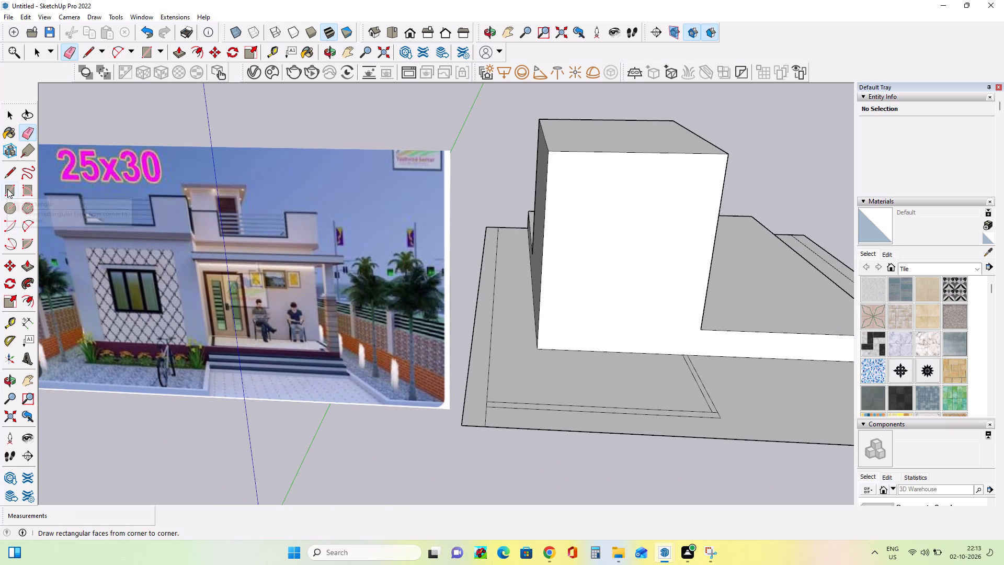
left_click(7, 189)
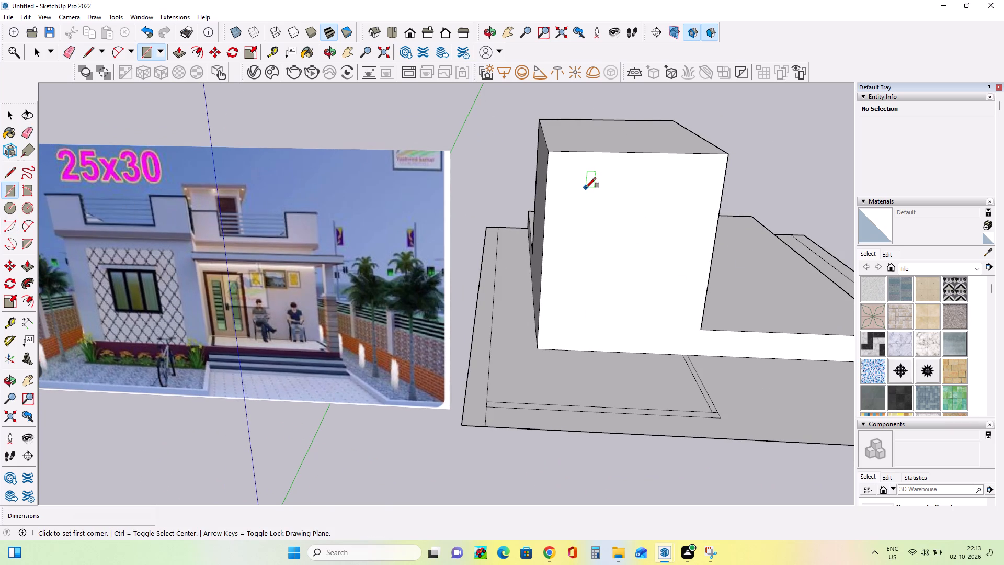
left_click(586, 188)
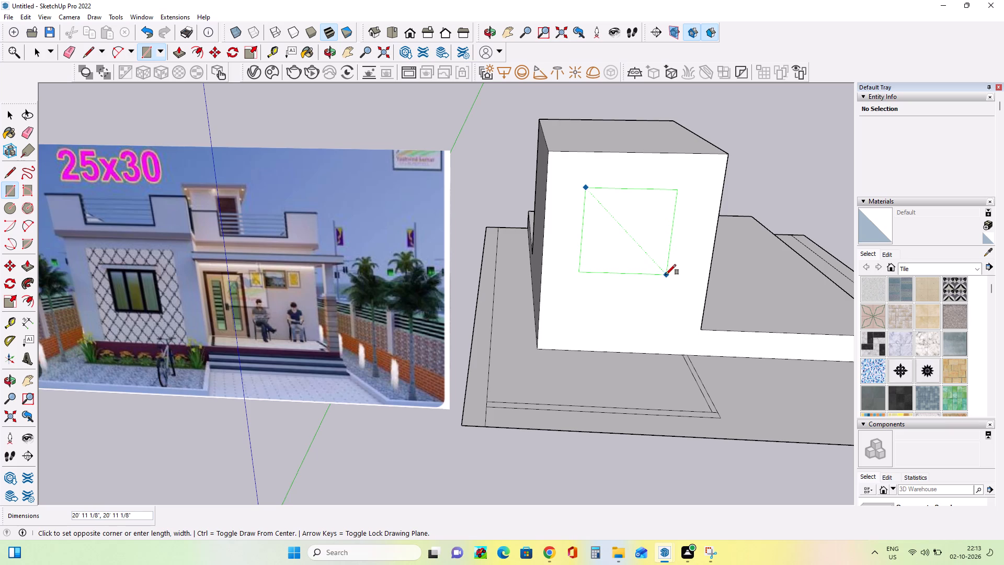
left_click(681, 318)
middle_click_drag(699, 320, 657, 289)
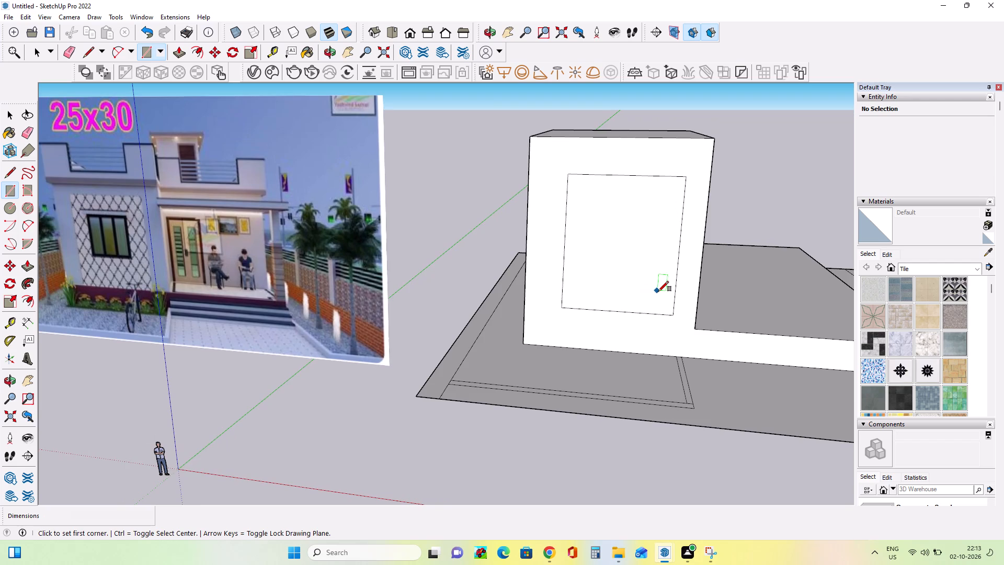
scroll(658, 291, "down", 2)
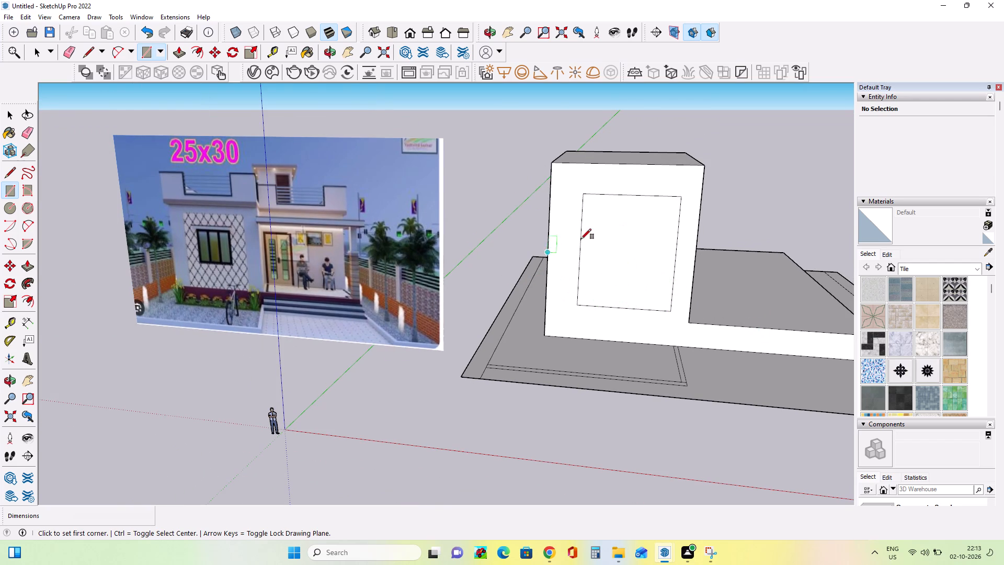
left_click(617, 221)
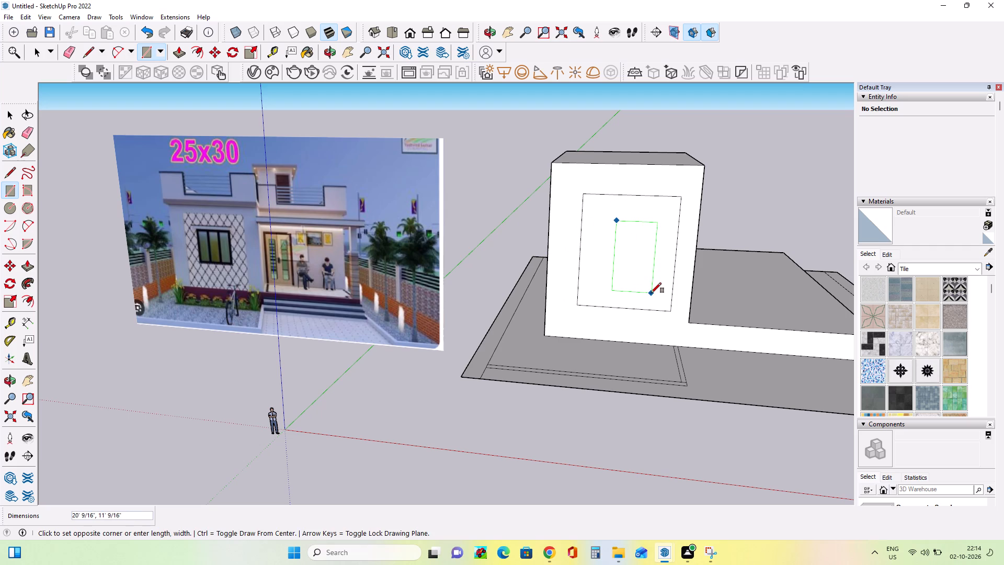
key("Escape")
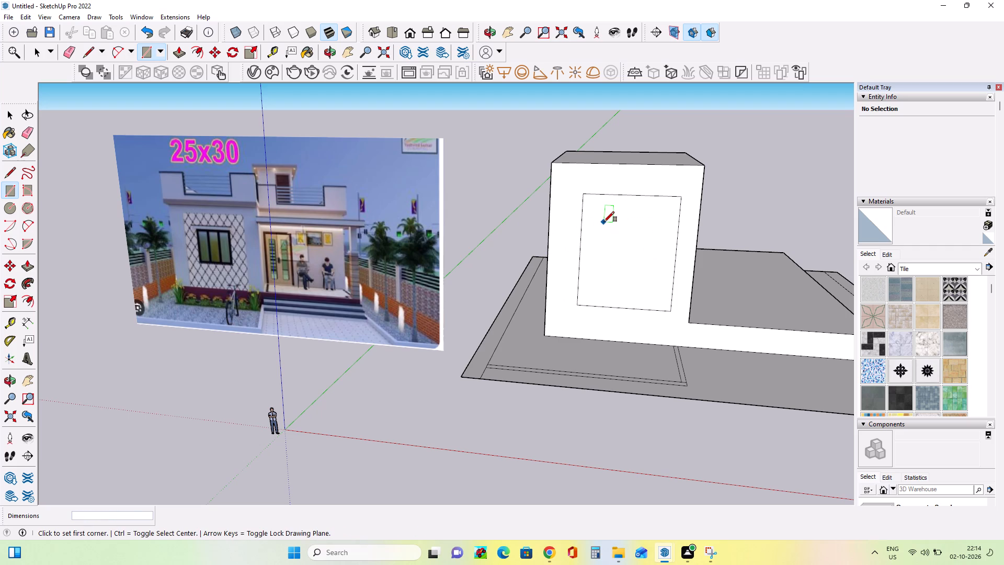
Draw a window rectangle about 17' 4" by 14' inside the wall panel on the front room block's front face.
left_click(604, 222)
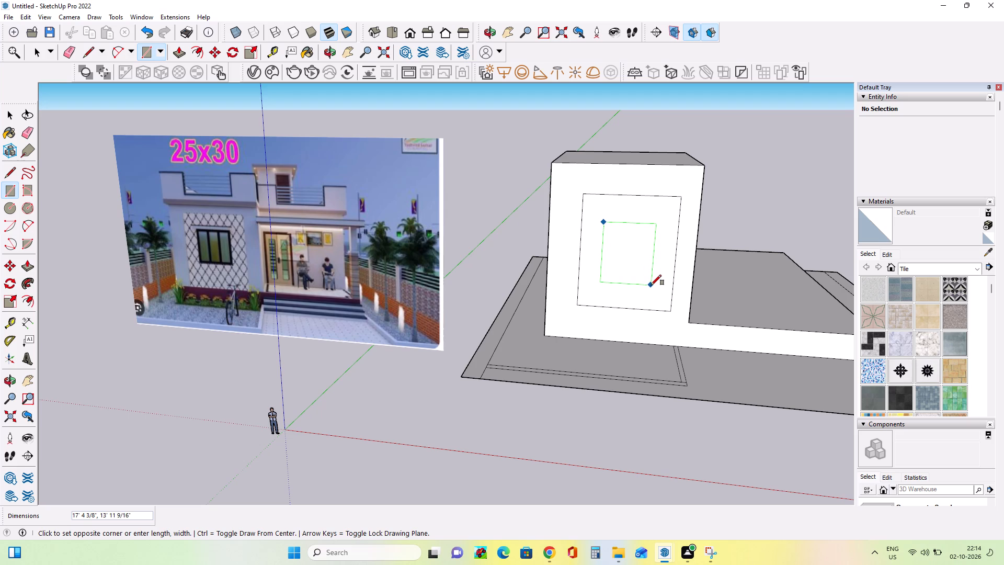
double_click(652, 286)
Draw a full-width strip about 40' 2" by 2' 1" along the top edge of the front room block's front face.
middle_click_drag(618, 270, 619, 276)
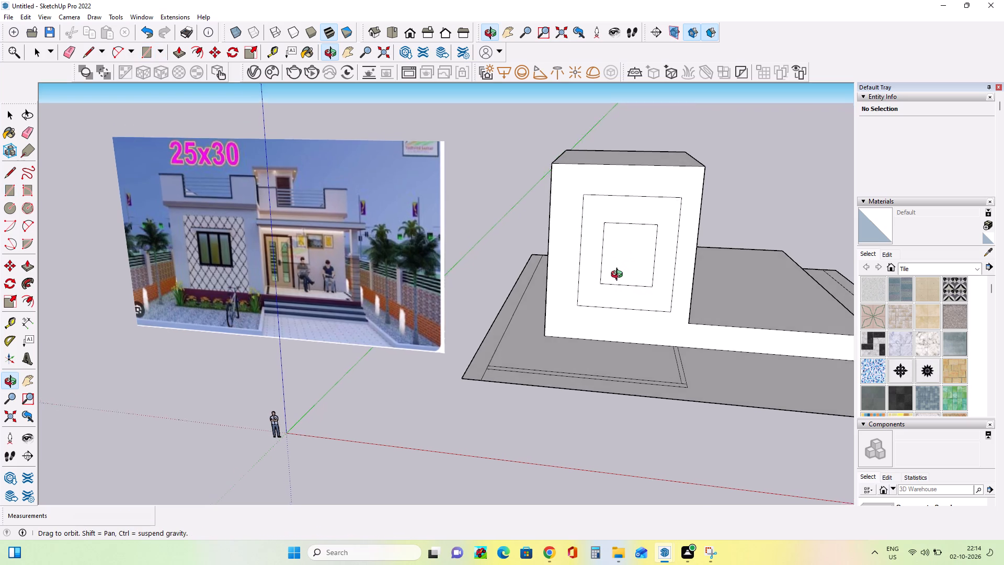
middle_click_drag(619, 276, 624, 284)
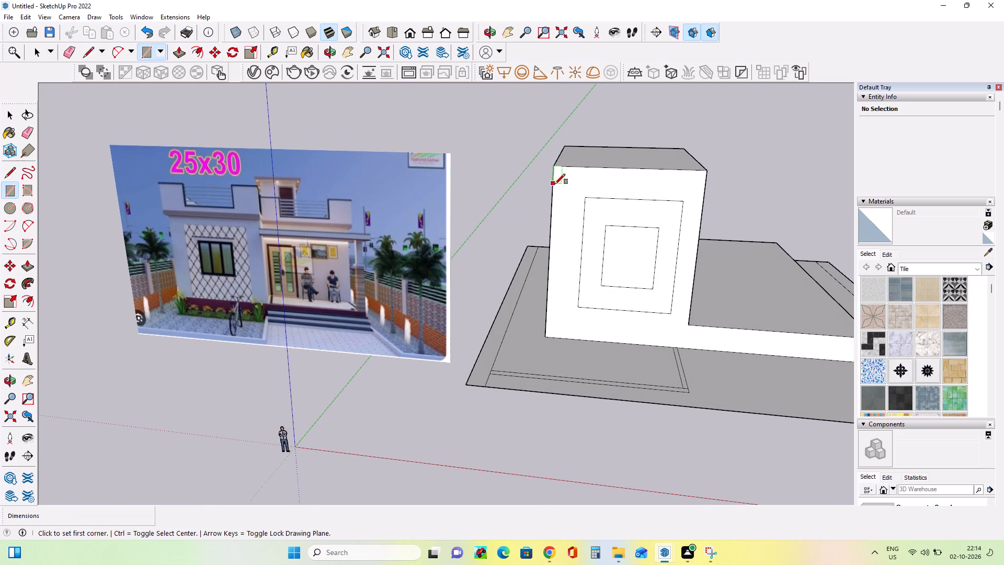
middle_click_drag(562, 196, 570, 220)
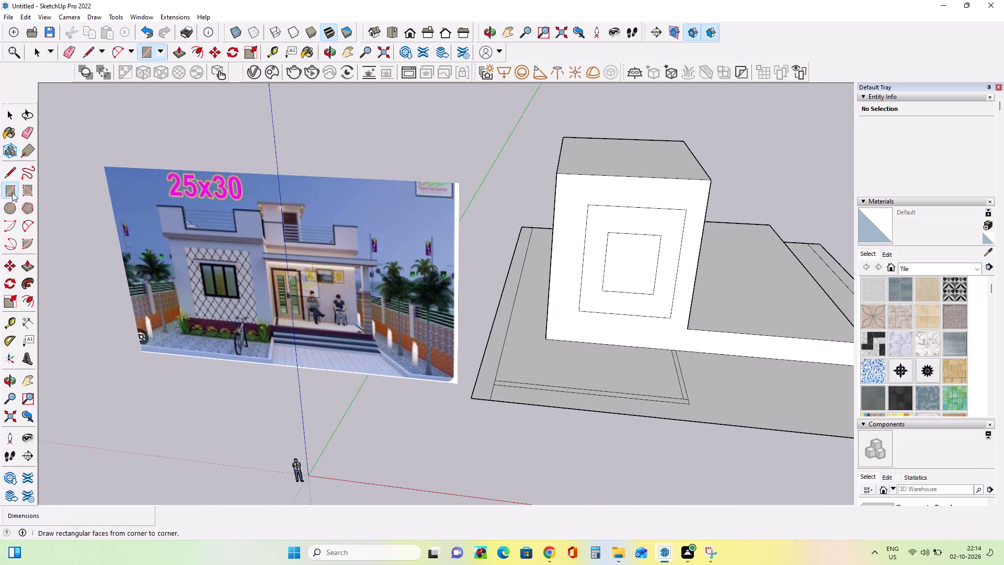
double_click(12, 194)
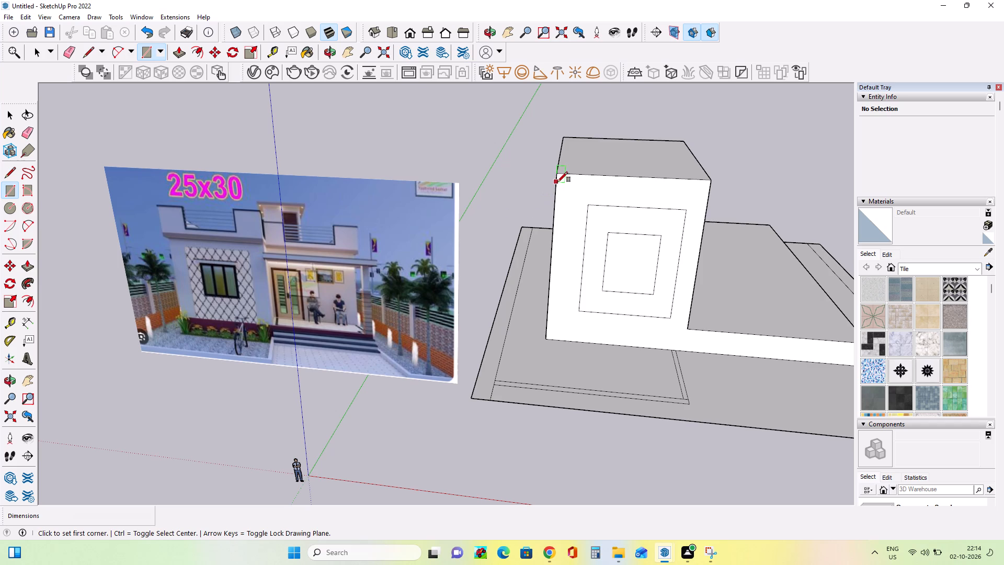
left_click(557, 176)
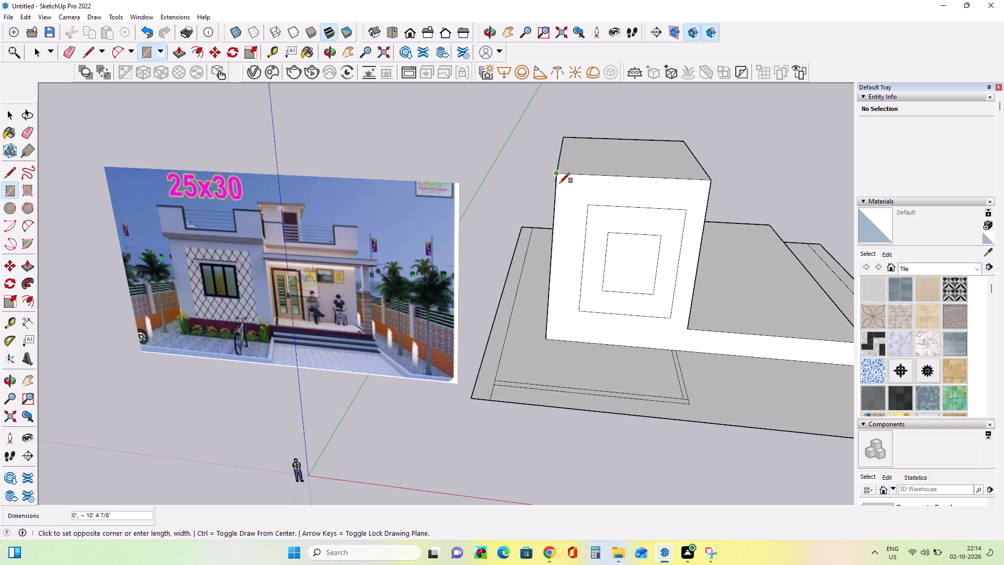
scroll(560, 185, "up", 2)
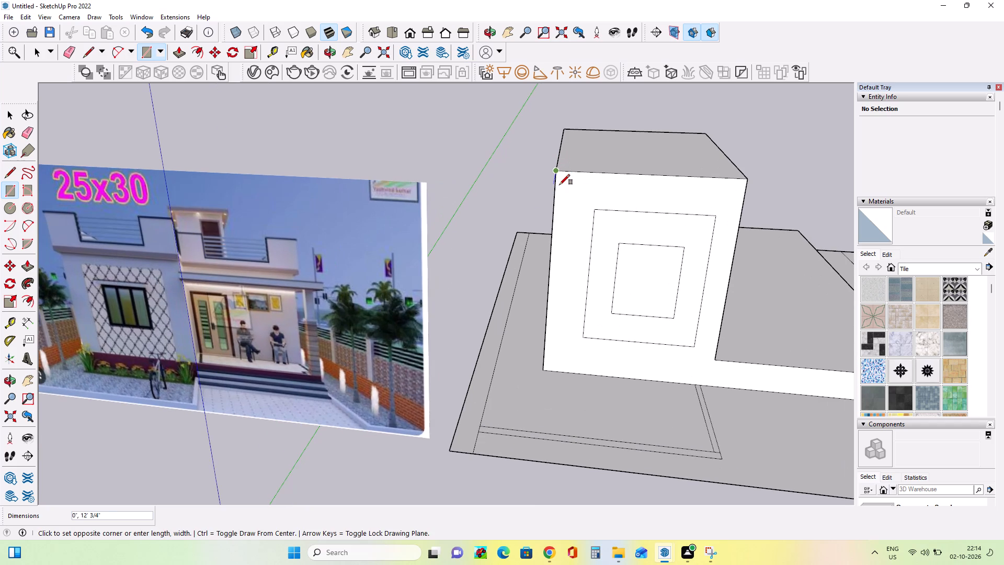
left_click(557, 182)
left_click(747, 189)
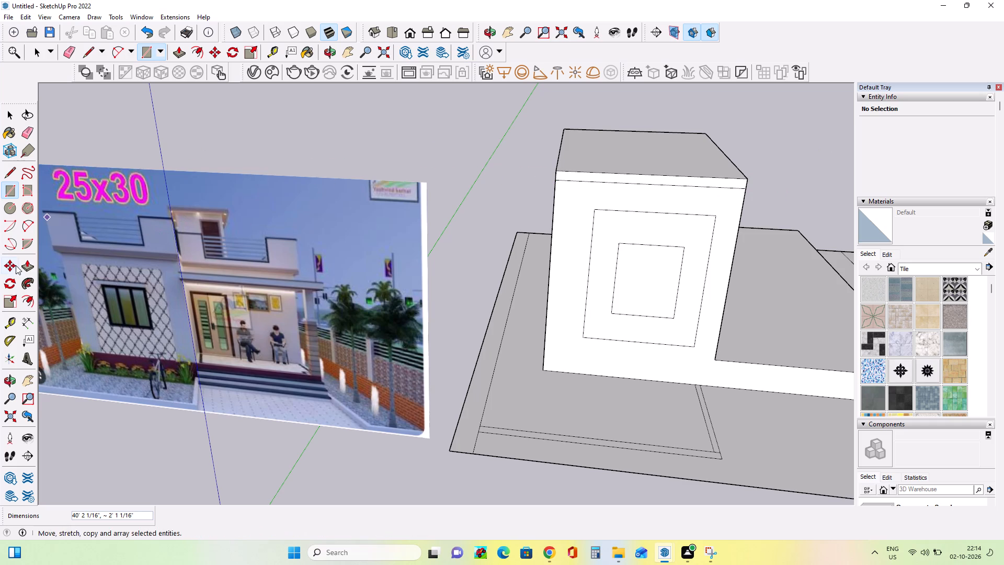
Pull the top strip of the front wall outward about 17' 9" as a roof overhang.
left_click(30, 267)
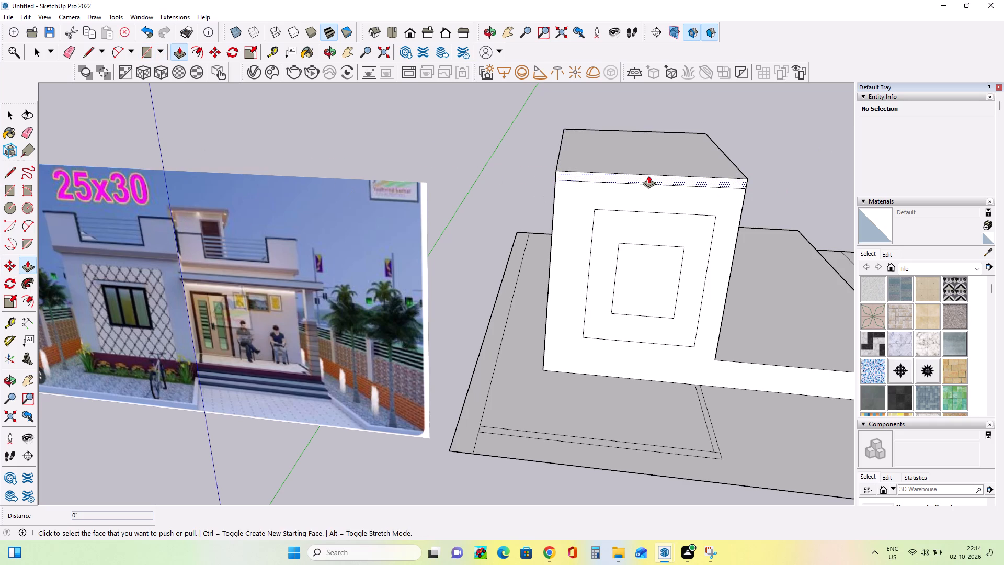
left_click(648, 176)
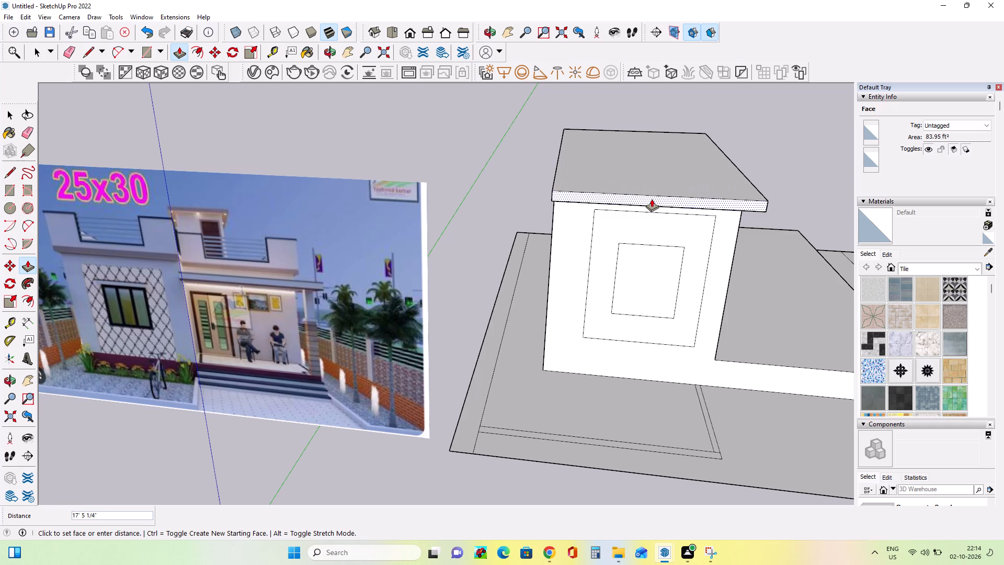
left_click(652, 199)
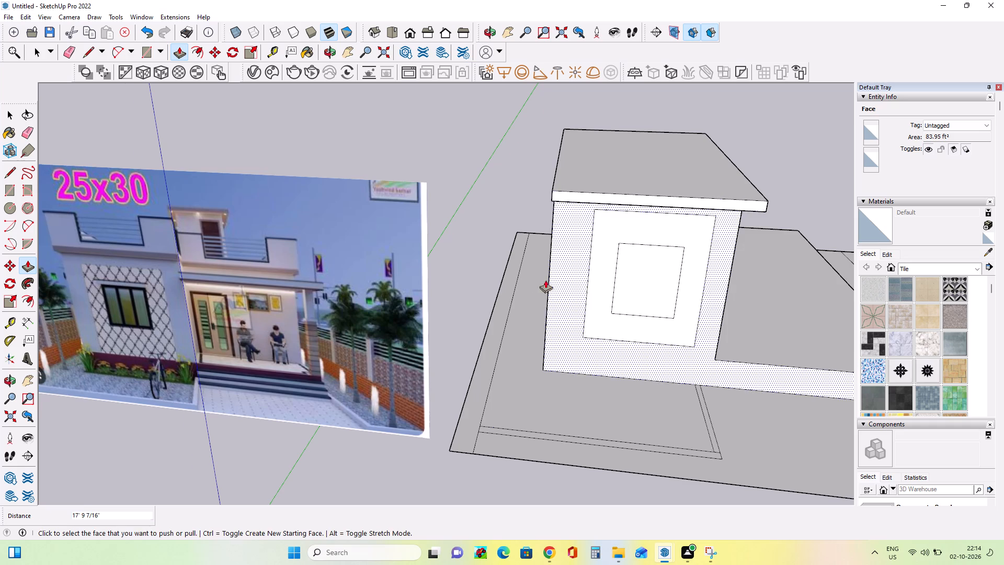
Raise the roof's top face very slightly, by about 1/16".
middle_click_drag(545, 280, 504, 246)
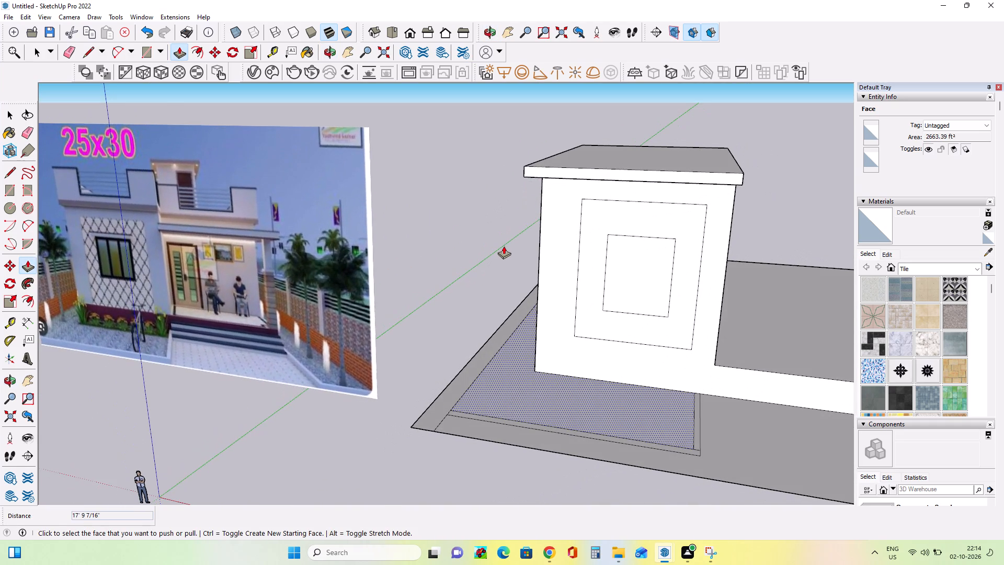
scroll(504, 246, "down", 1)
middle_click_drag(505, 247, 538, 274)
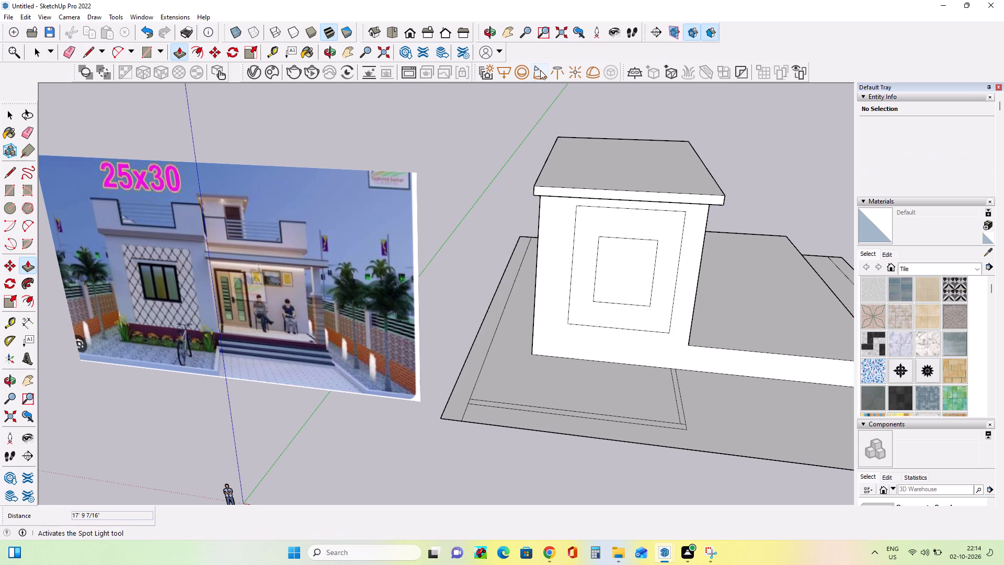
middle_click_drag(619, 222, 662, 220)
middle_click_drag(645, 210, 607, 200)
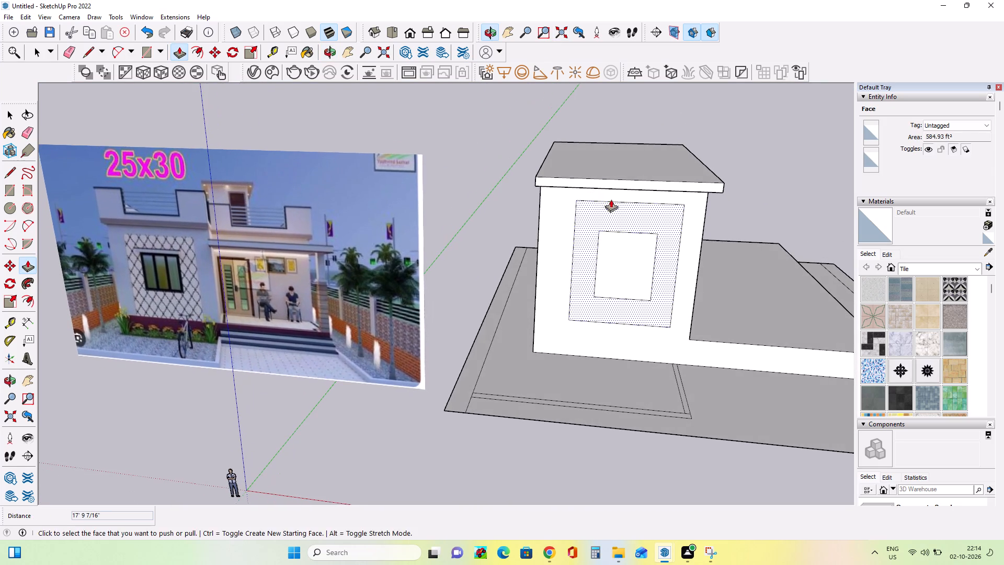
middle_click_drag(620, 185, 627, 204)
left_click(629, 179)
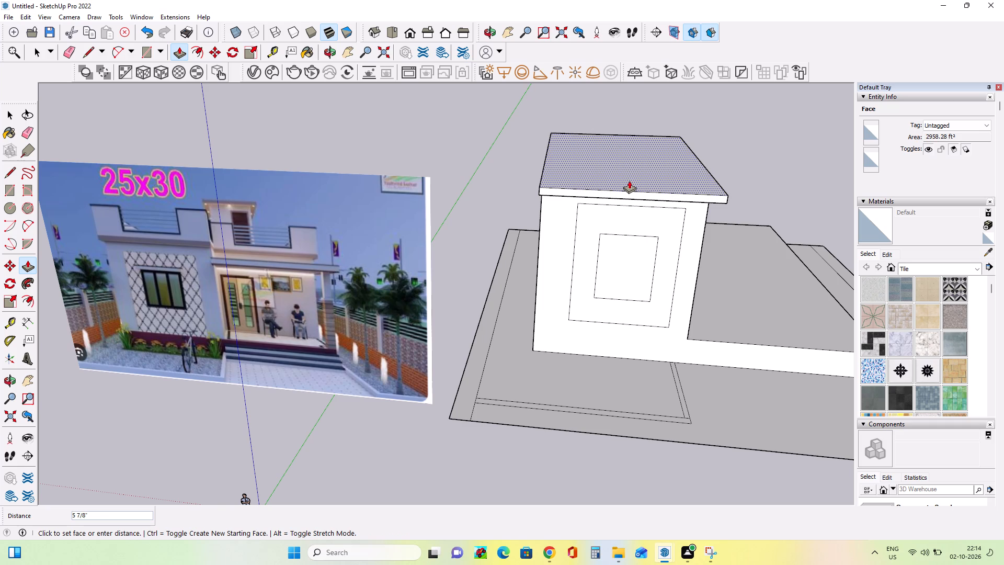
left_click(630, 179)
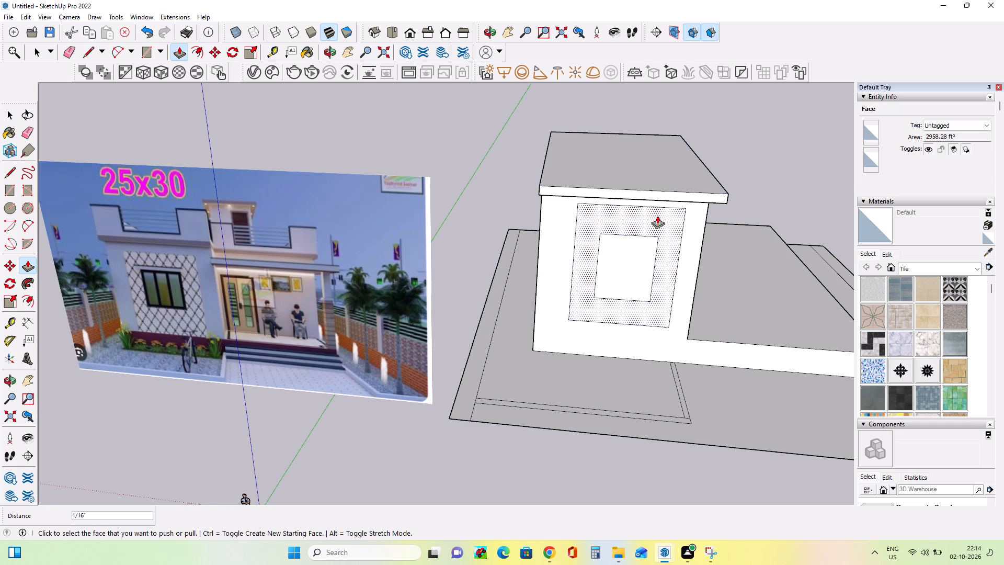
Draw a full-width strip about 40' 2" by 3' 3" on the roof's top face, along its front edge.
middle_click_drag(658, 217, 657, 212)
middle_click_drag(656, 207, 658, 218)
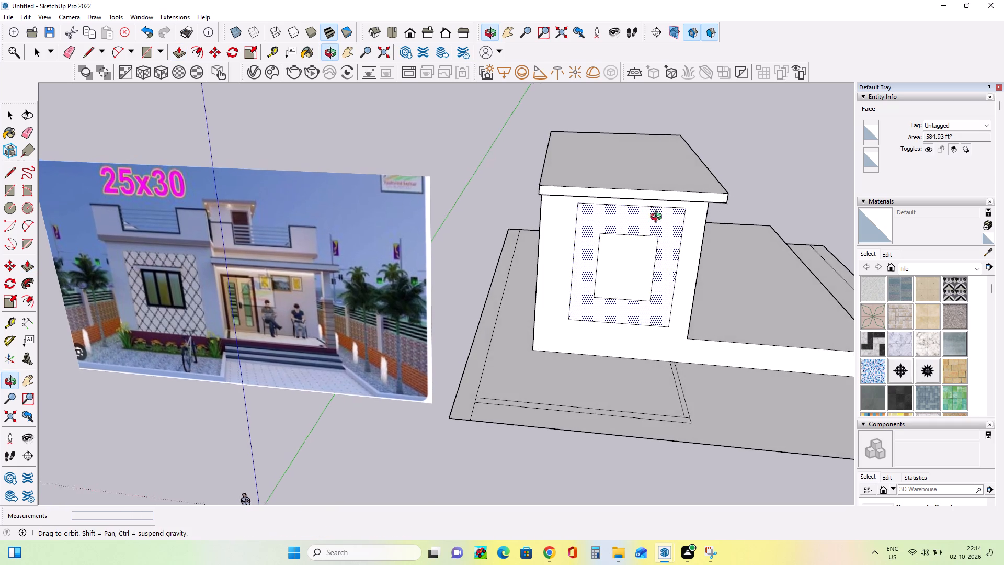
middle_click_drag(658, 218, 659, 241)
double_click(10, 193)
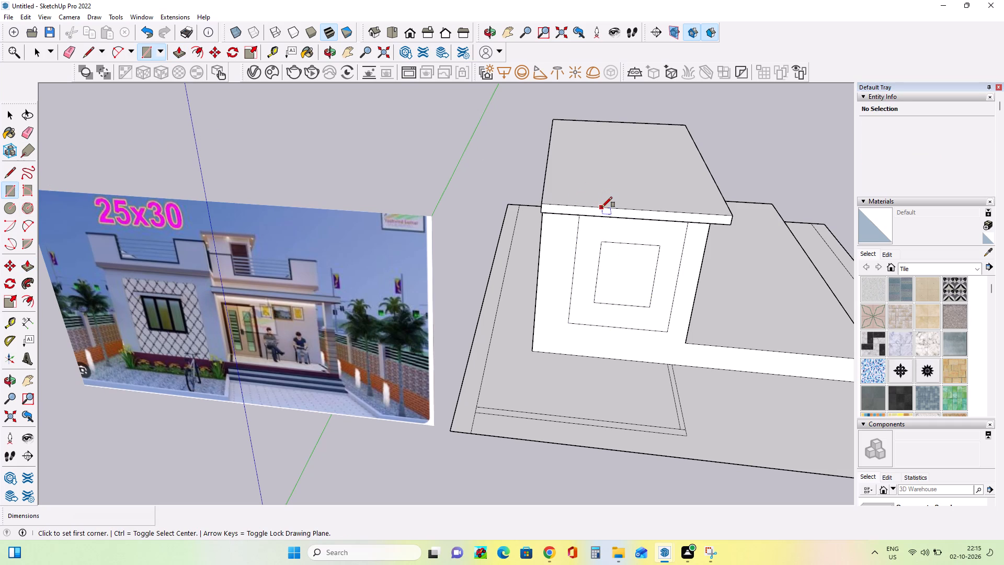
left_click(544, 202)
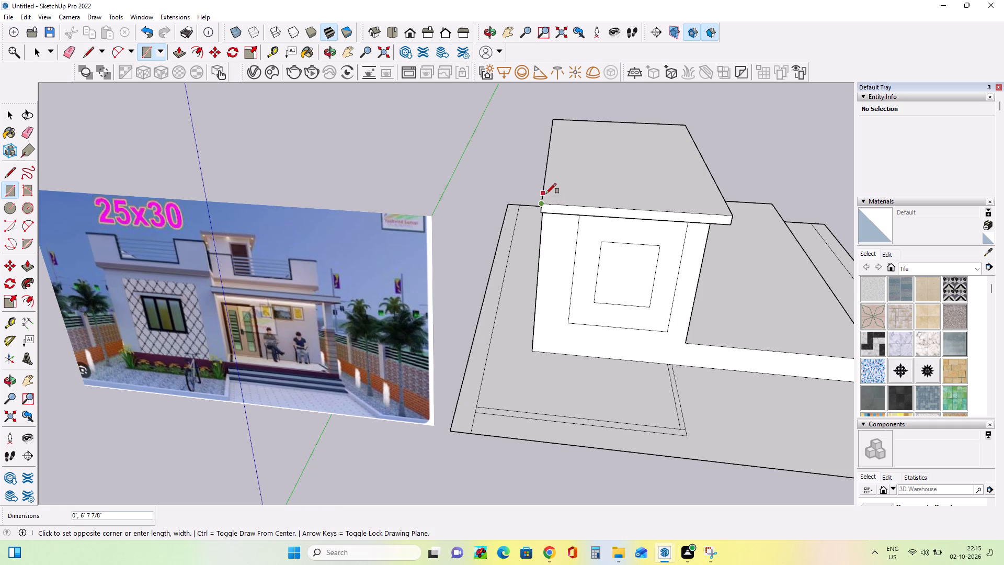
left_click(546, 194)
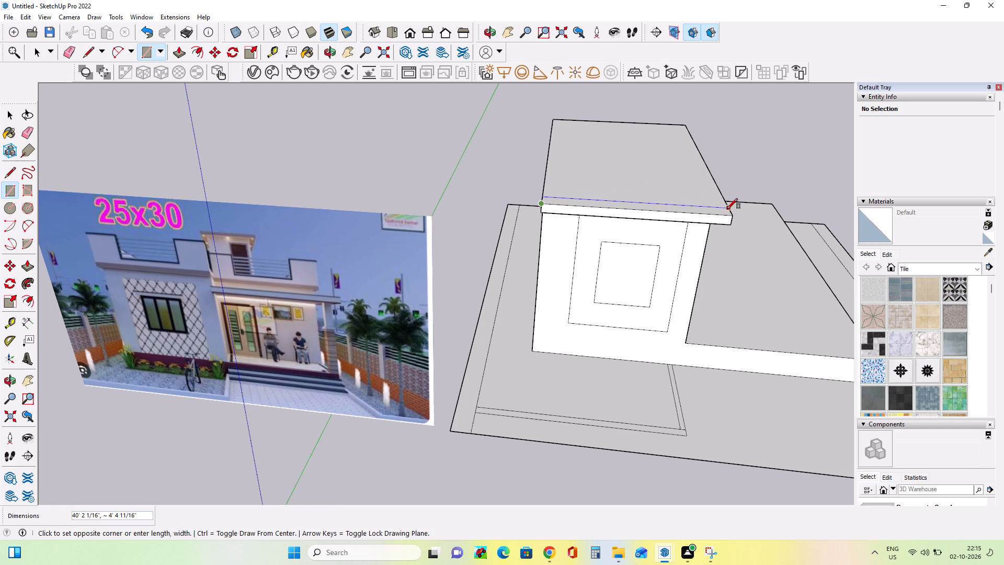
scroll(727, 211, "up", 3)
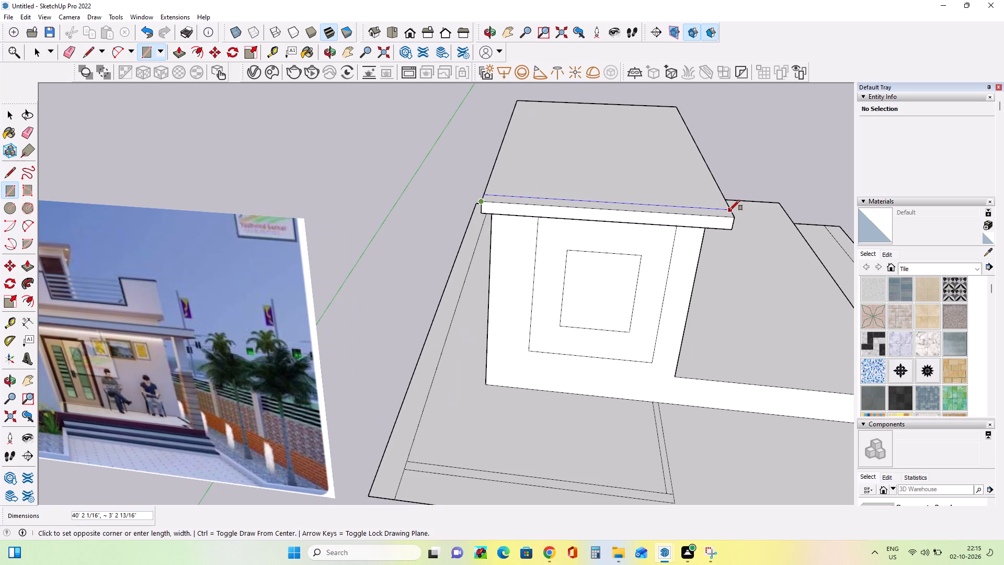
left_click(729, 210)
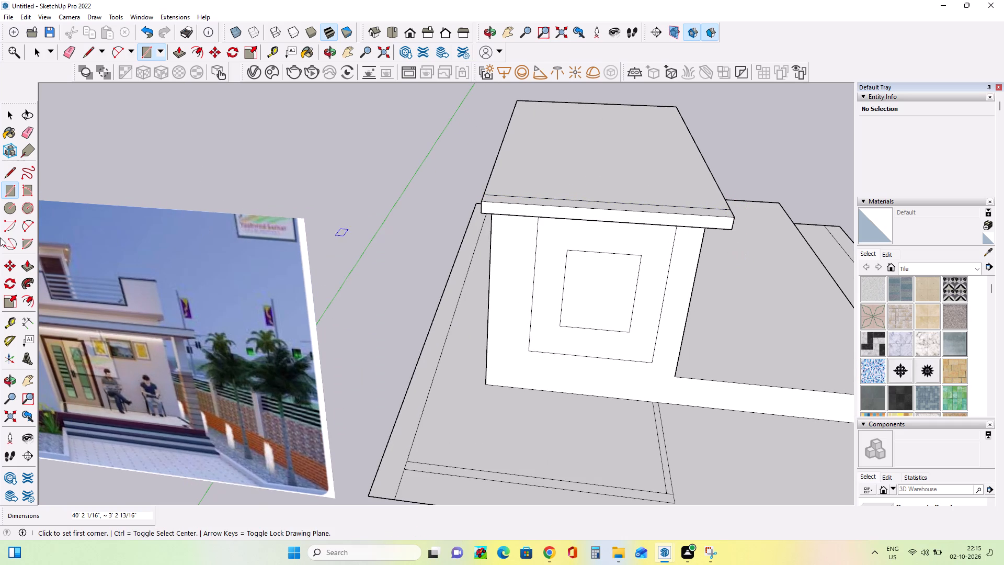
Pull the strip at the roof's front edge up about 13' 10" as a parapet wall.
left_click(27, 267)
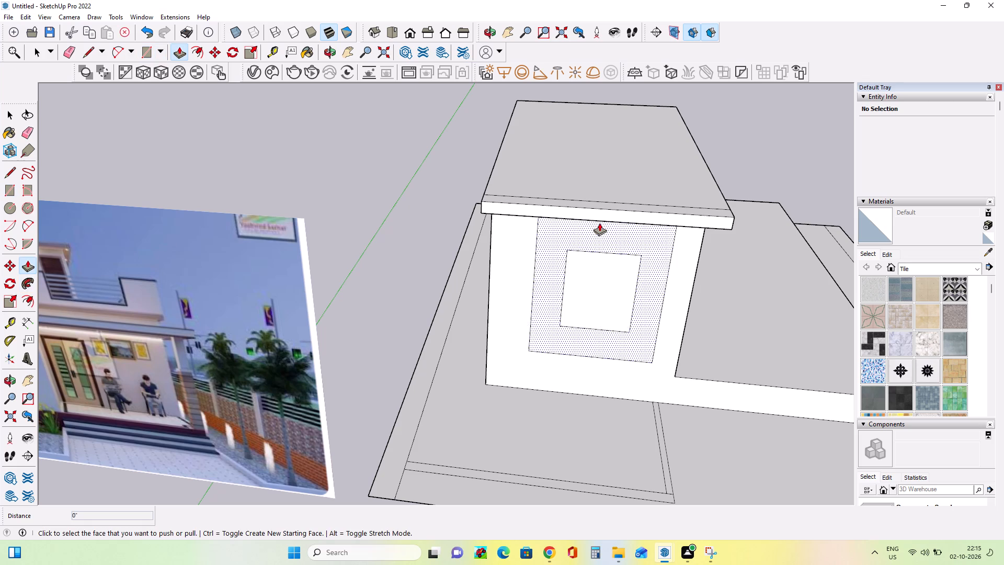
left_click(608, 205)
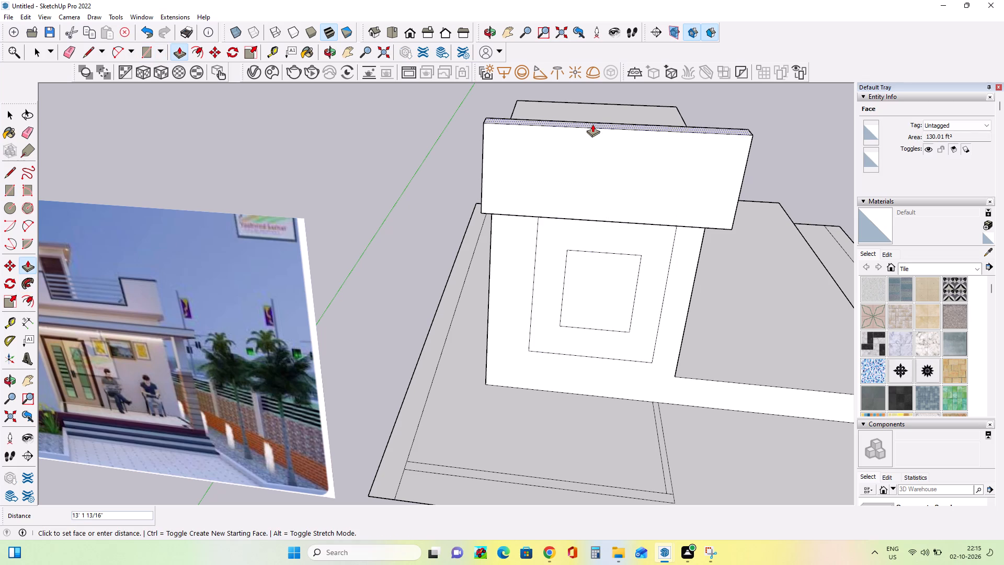
left_click(592, 120)
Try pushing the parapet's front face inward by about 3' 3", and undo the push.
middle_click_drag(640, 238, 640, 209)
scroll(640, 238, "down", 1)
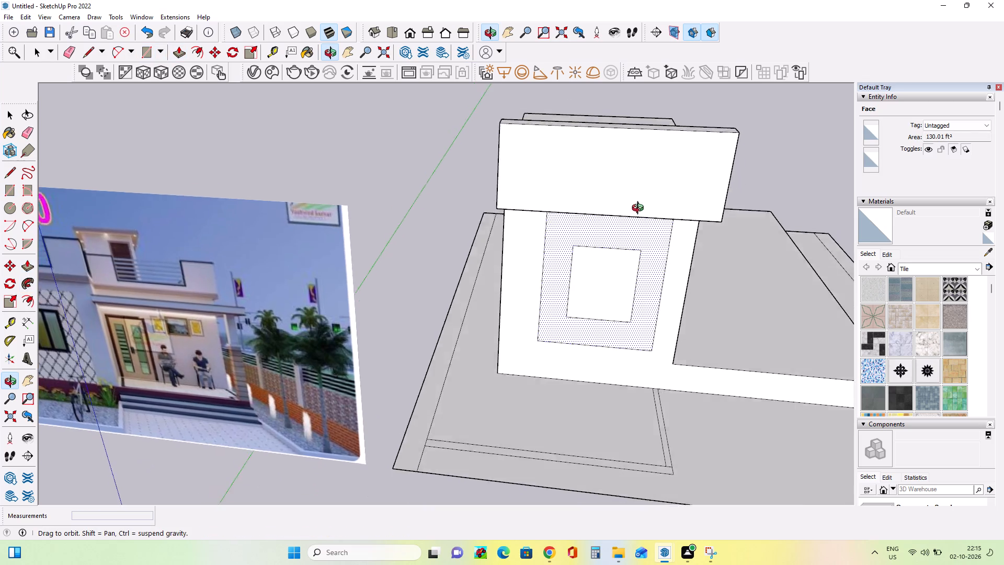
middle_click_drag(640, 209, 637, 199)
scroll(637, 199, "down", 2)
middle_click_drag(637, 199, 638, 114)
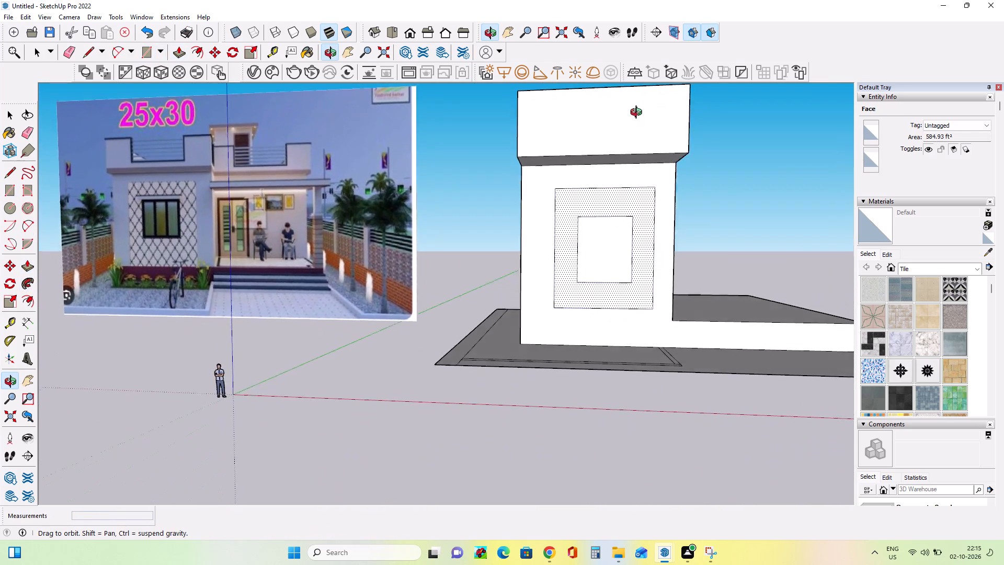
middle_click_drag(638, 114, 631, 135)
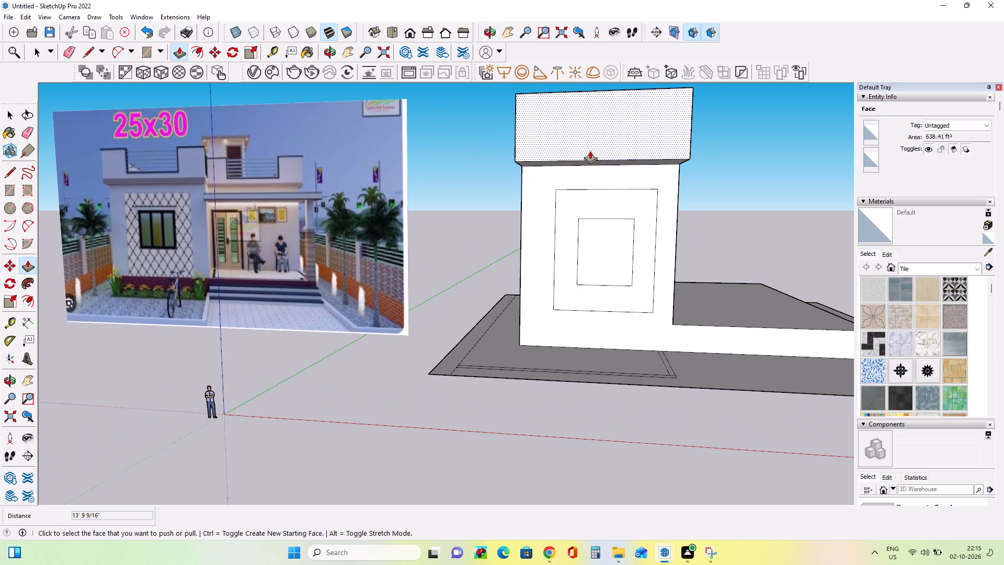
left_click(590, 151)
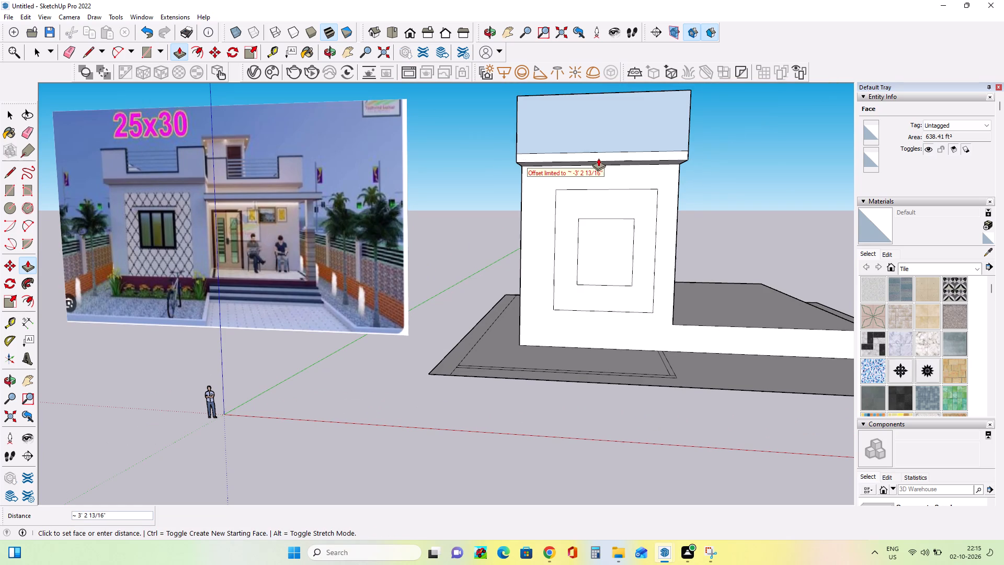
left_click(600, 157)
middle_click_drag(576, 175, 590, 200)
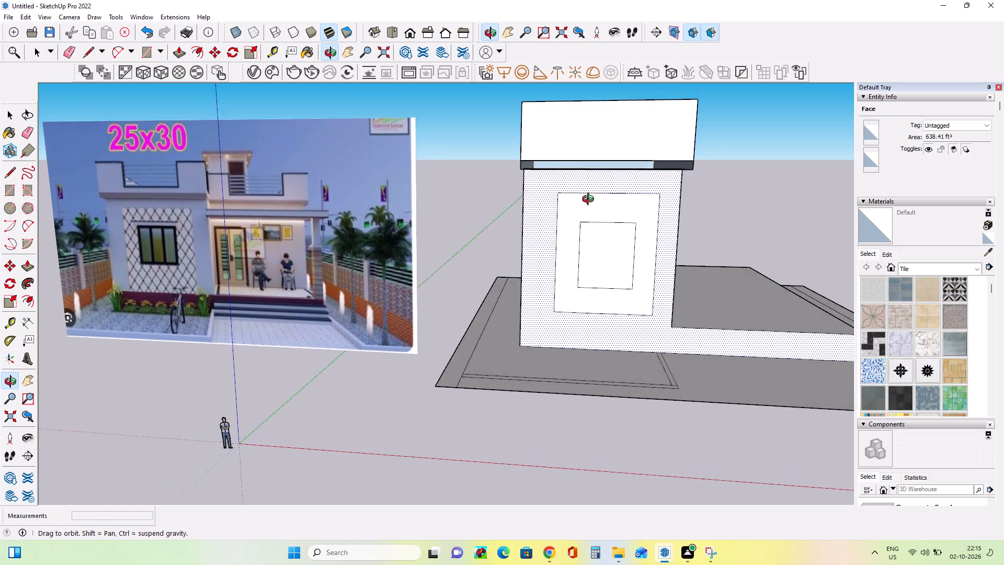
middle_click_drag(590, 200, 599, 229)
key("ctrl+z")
Push/Pull the parapet's front face by about 11 3/4".
middle_click_drag(579, 182, 604, 211)
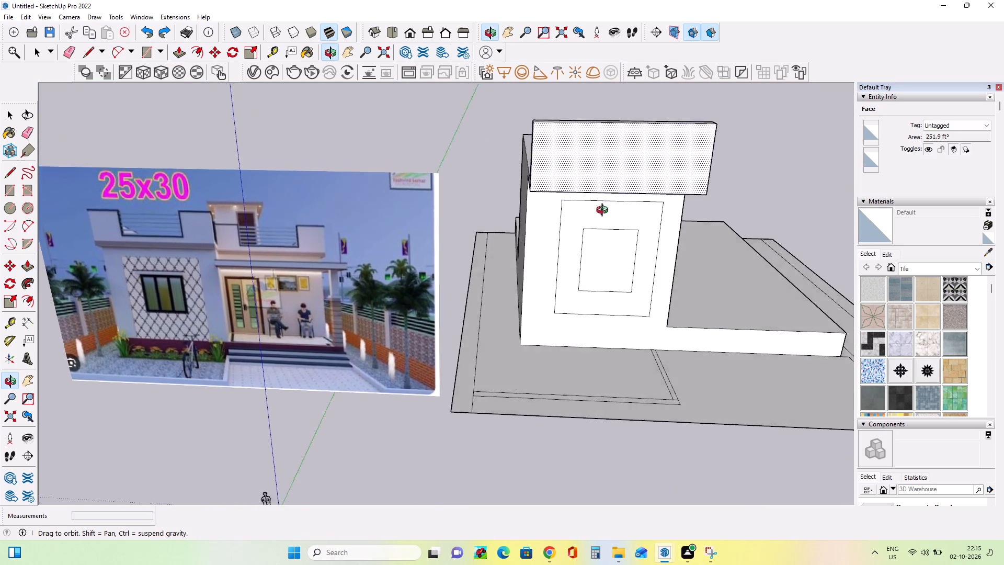
middle_click_drag(604, 211, 571, 227)
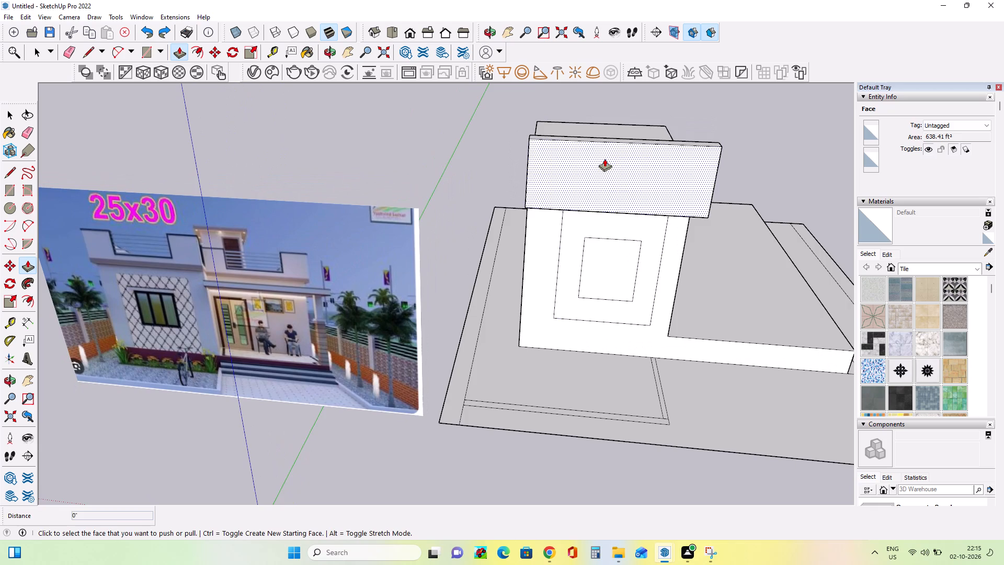
middle_click_drag(614, 174, 634, 257)
left_click(620, 218)
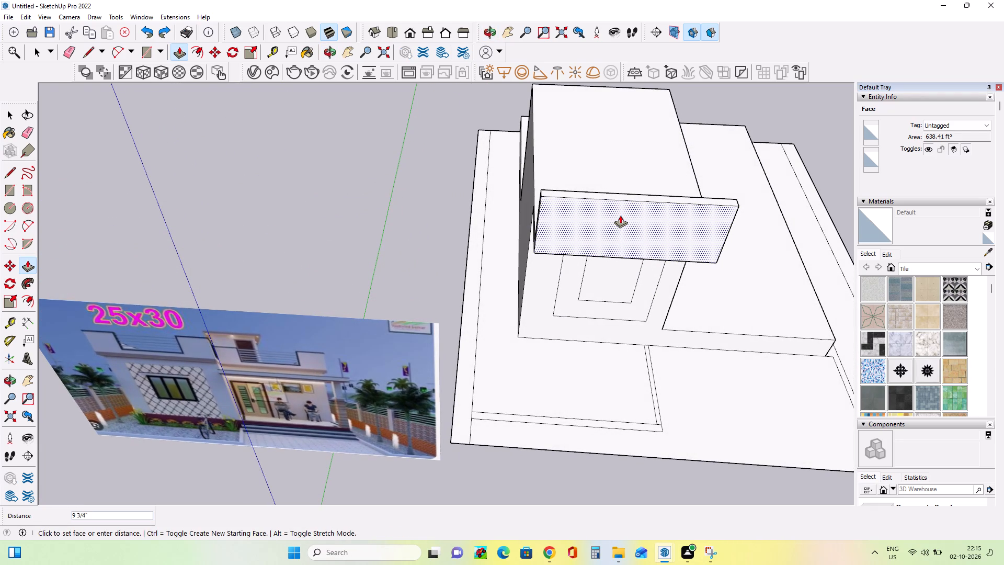
double_click(620, 214)
Draw two short crosswise lines about 2' 3" long on the parapet's top face, marking off its middle section.
middle_click_drag(645, 214, 663, 265)
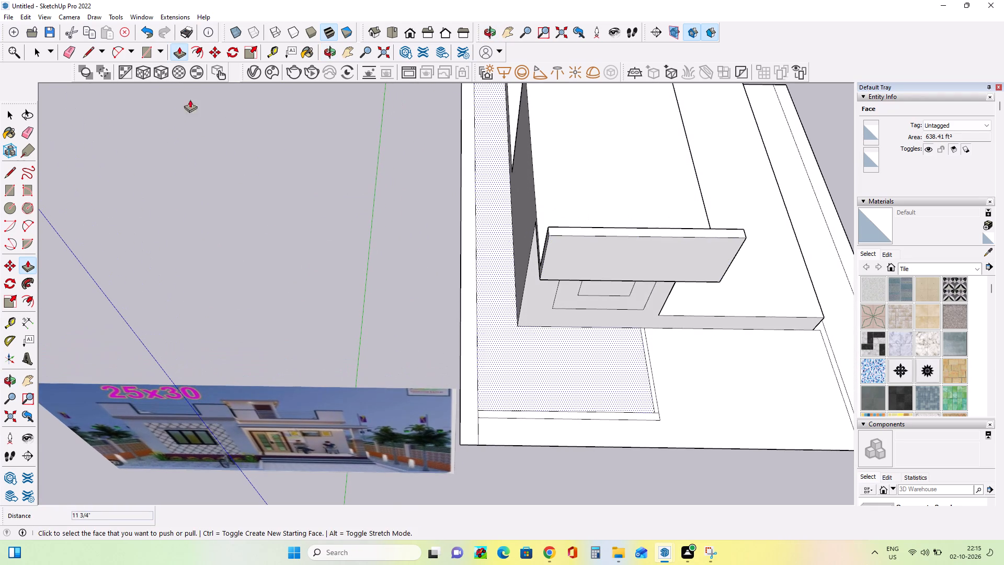
left_click(12, 170)
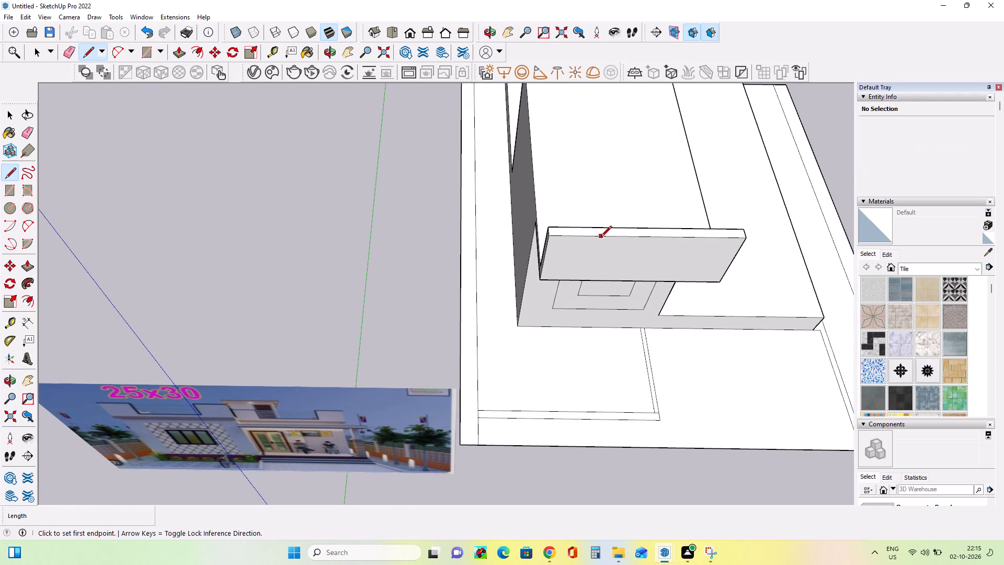
left_click(601, 238)
left_click(599, 230)
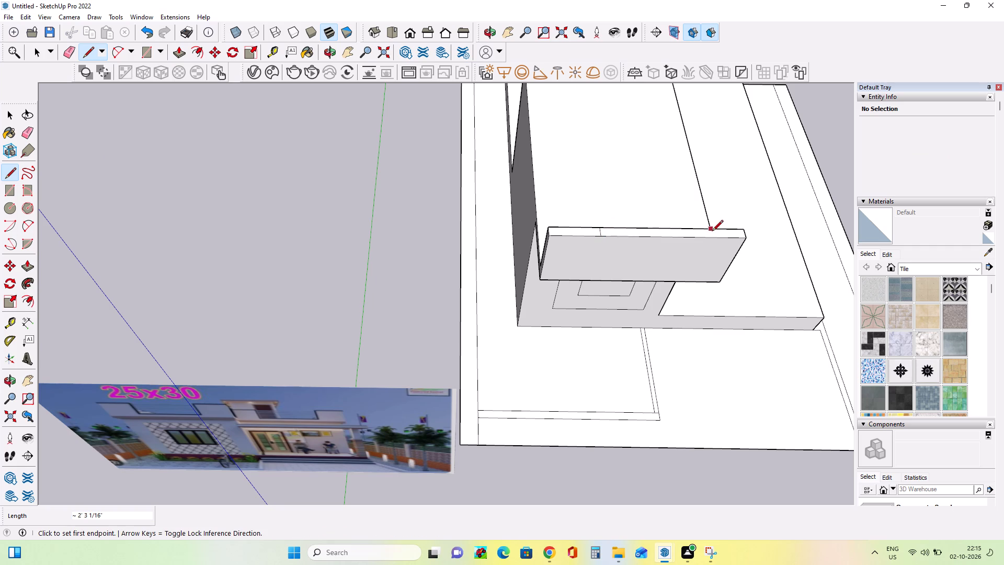
left_click(702, 231)
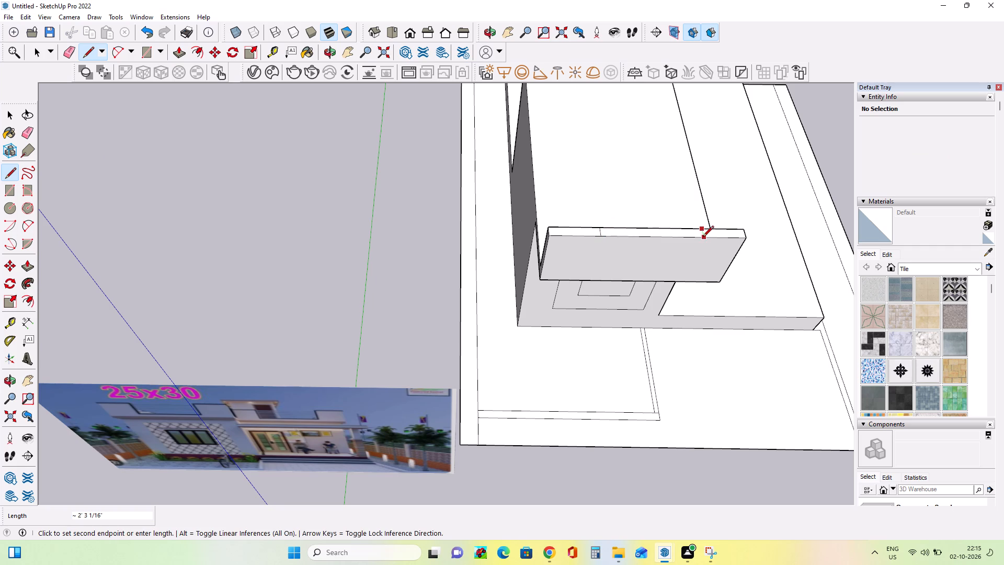
left_click(703, 238)
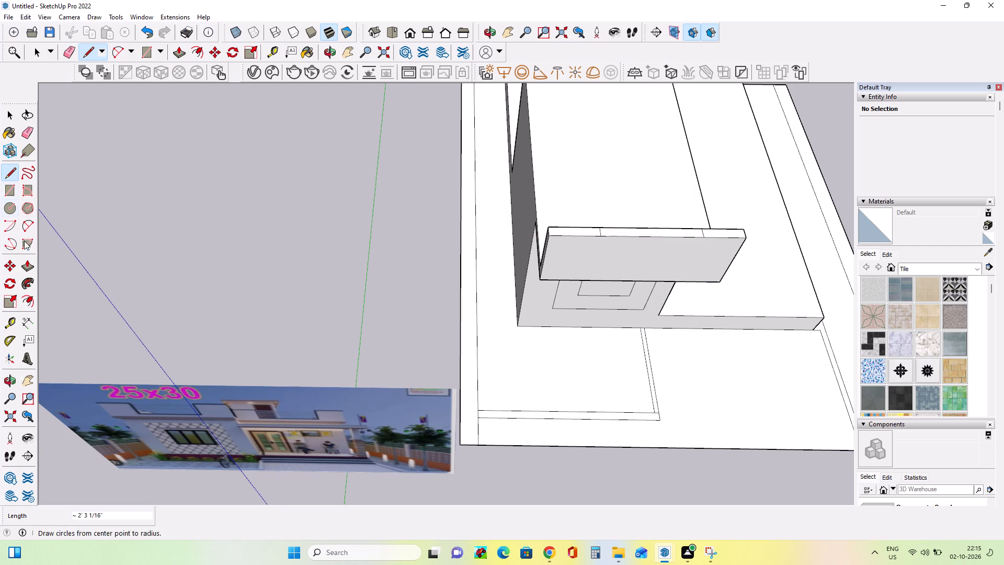
Push the middle section of the parapet's top down about 9' 3" to form a notch between two end piers.
left_click(29, 264)
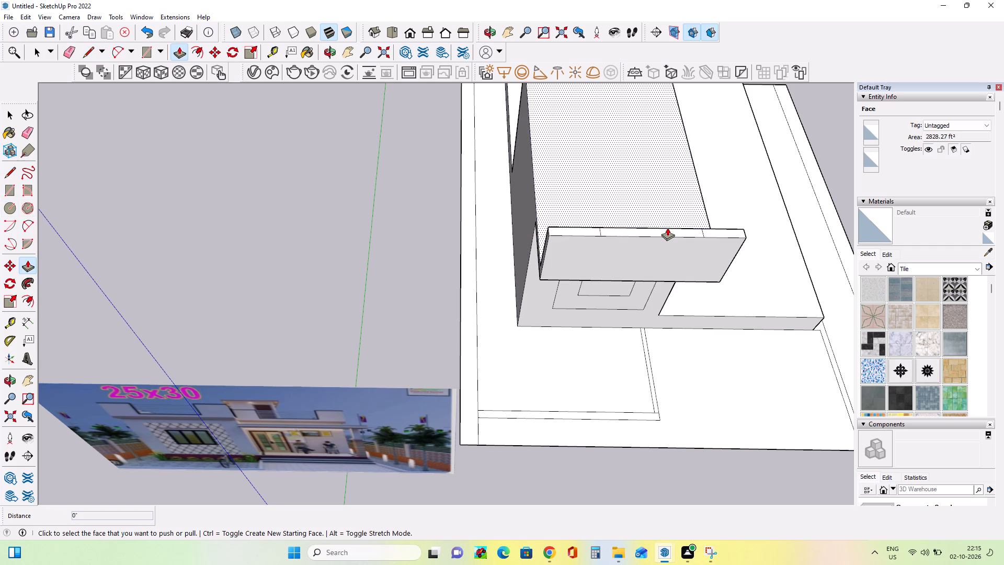
left_click(667, 229)
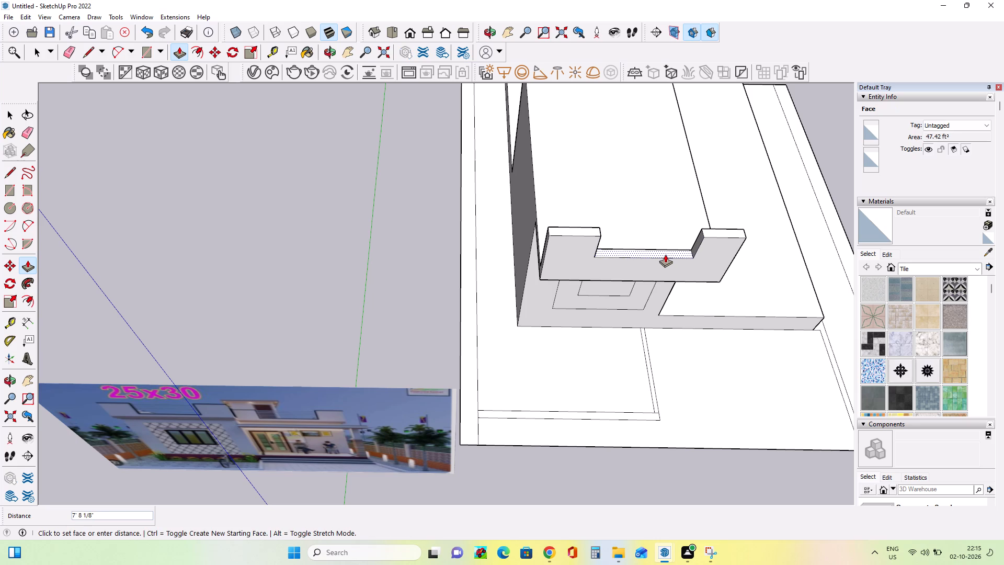
left_click(665, 259)
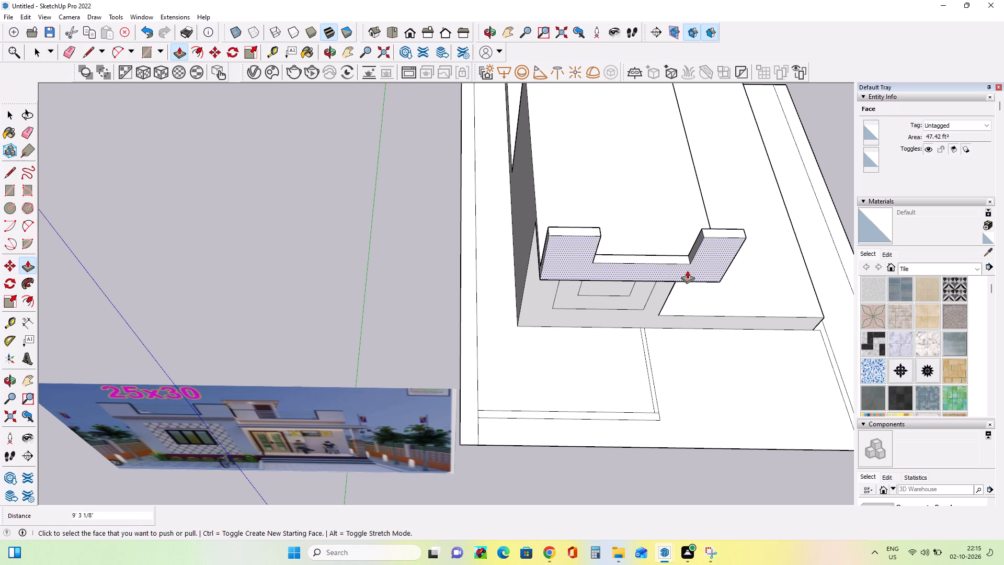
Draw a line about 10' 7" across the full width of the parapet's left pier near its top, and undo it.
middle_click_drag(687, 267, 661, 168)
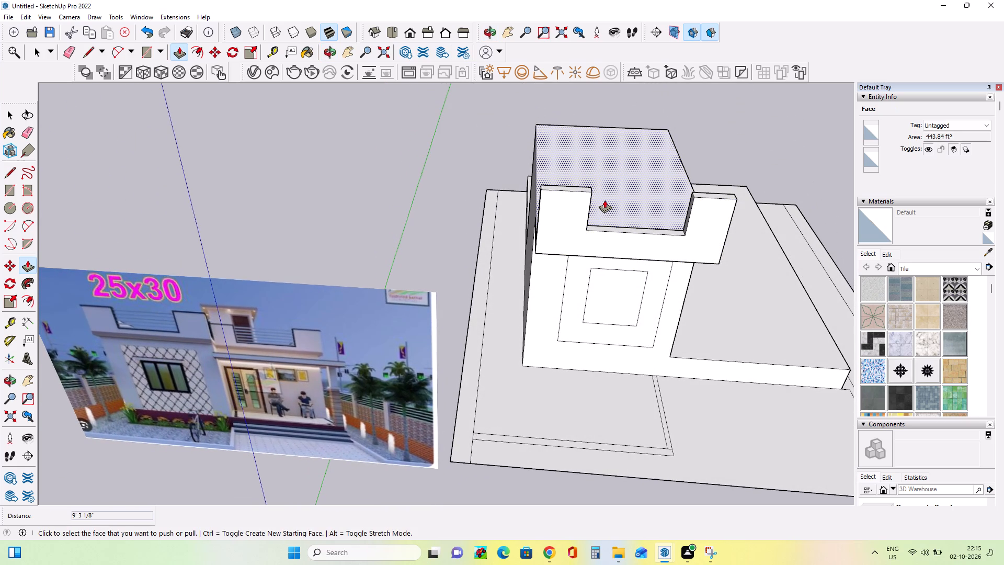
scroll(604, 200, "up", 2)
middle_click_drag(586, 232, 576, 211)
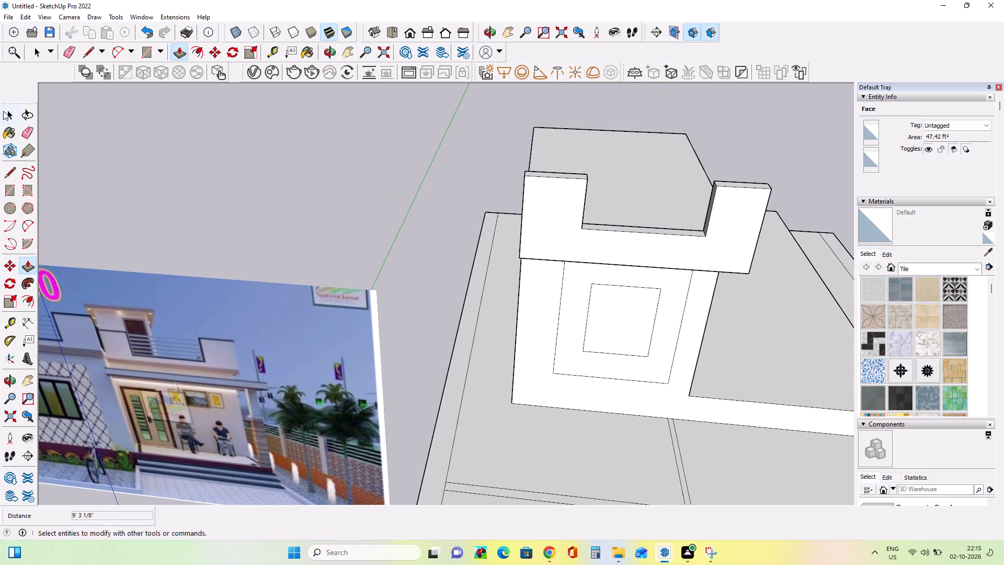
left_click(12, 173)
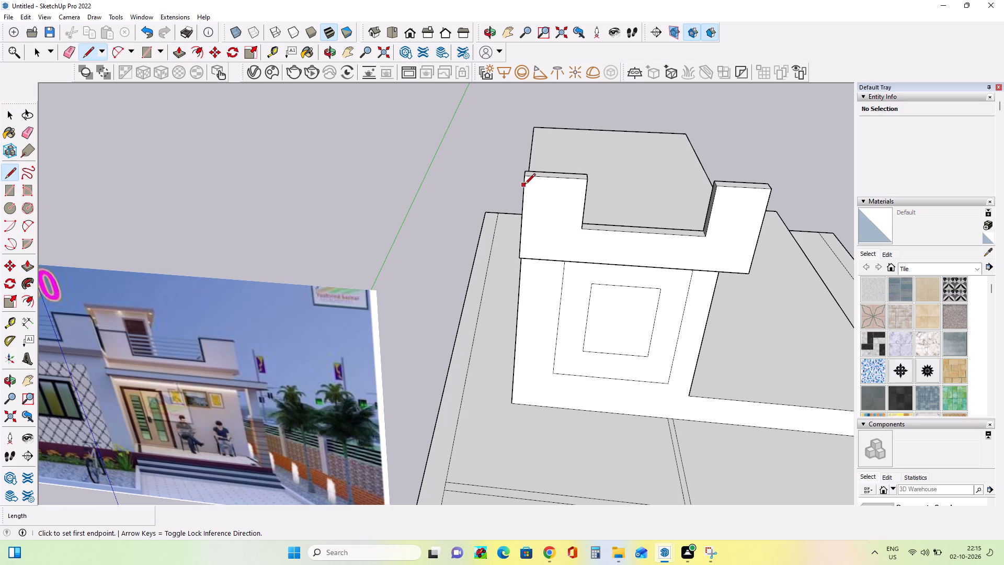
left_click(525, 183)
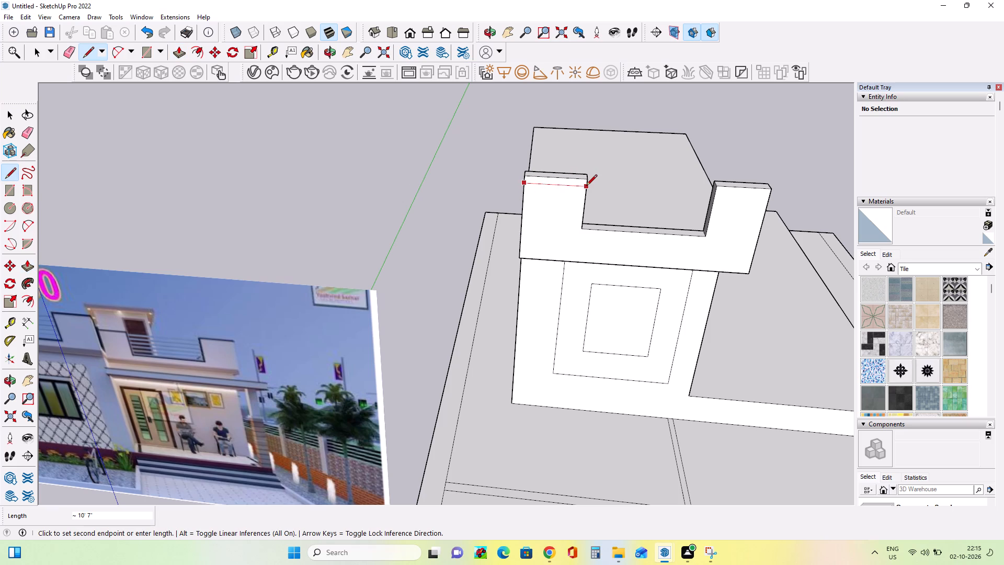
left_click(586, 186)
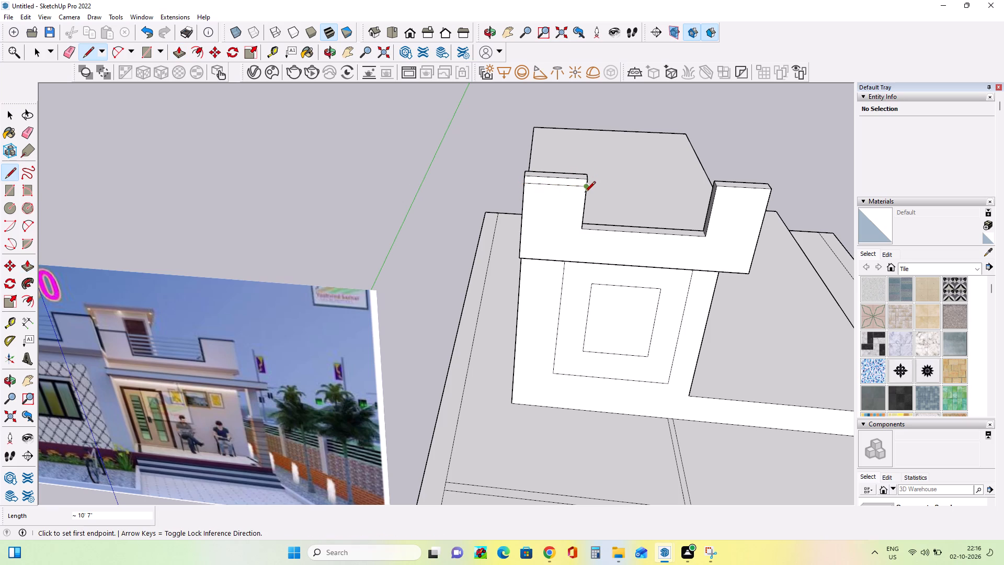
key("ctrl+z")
Start a border line on the parapet's front face, about 9' 4" across the left pier's top and down beside the notch to just below its base.
scroll(525, 183, "up", 4)
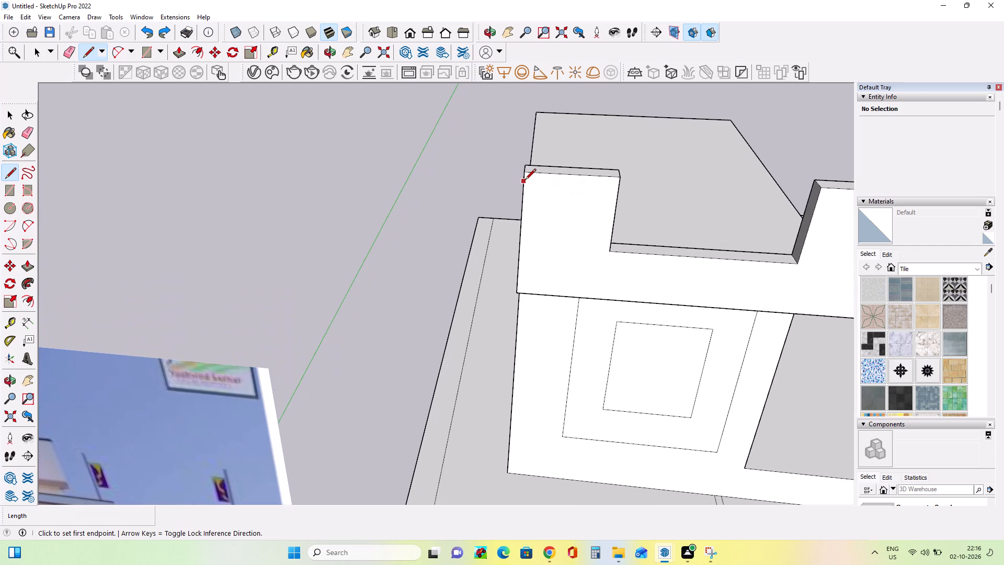
left_click(525, 180)
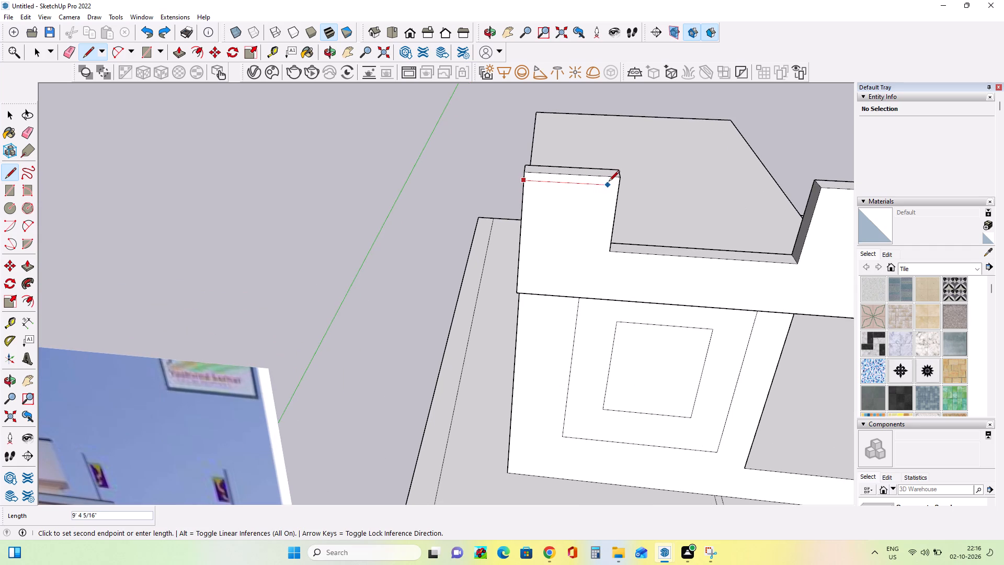
left_click(609, 184)
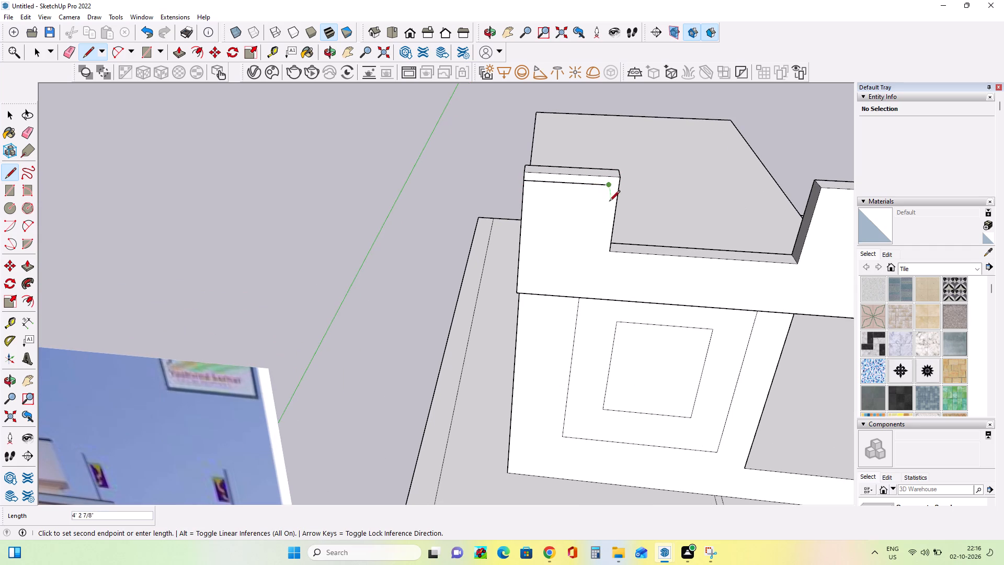
left_click(602, 257)
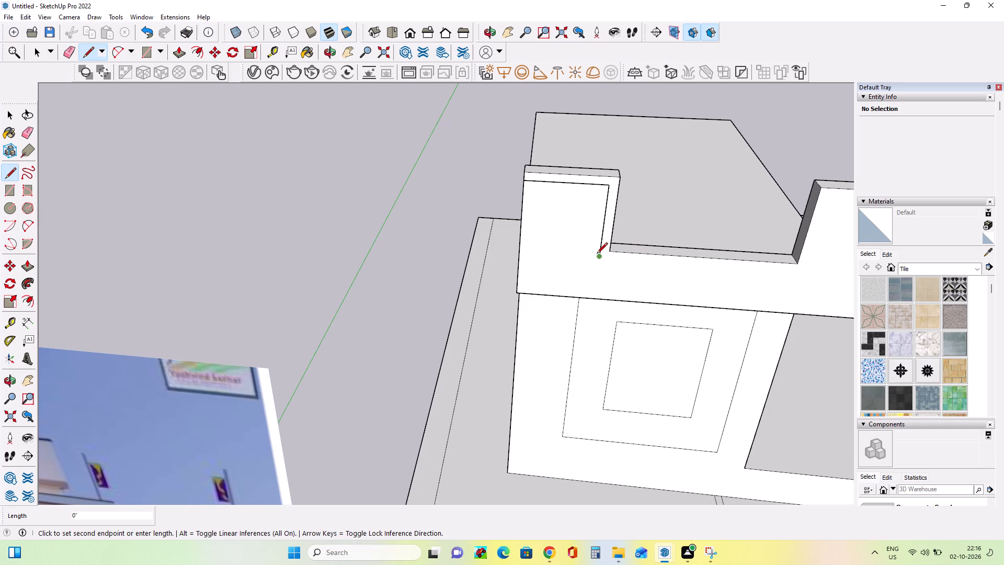
key("ctrl+z")
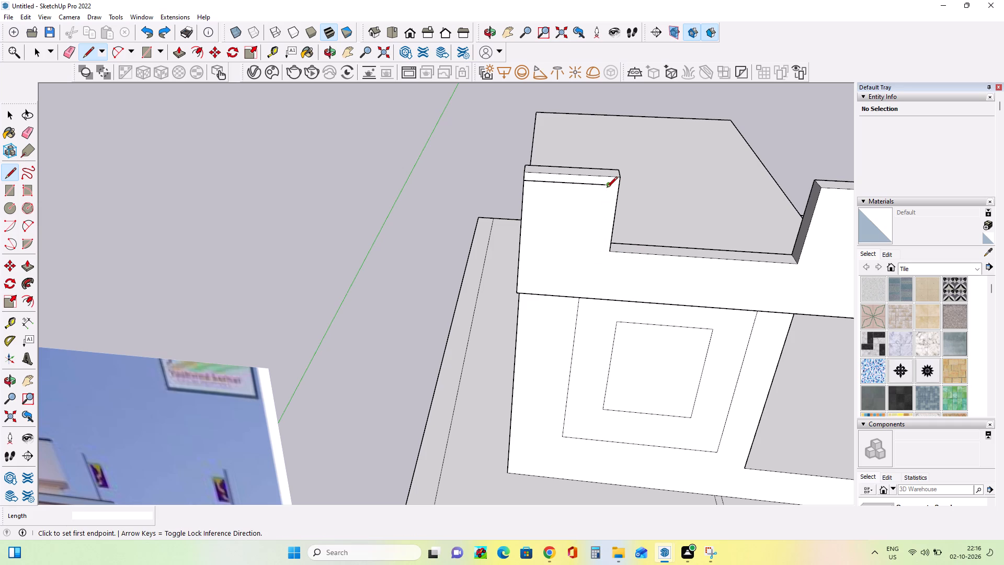
left_click(607, 186)
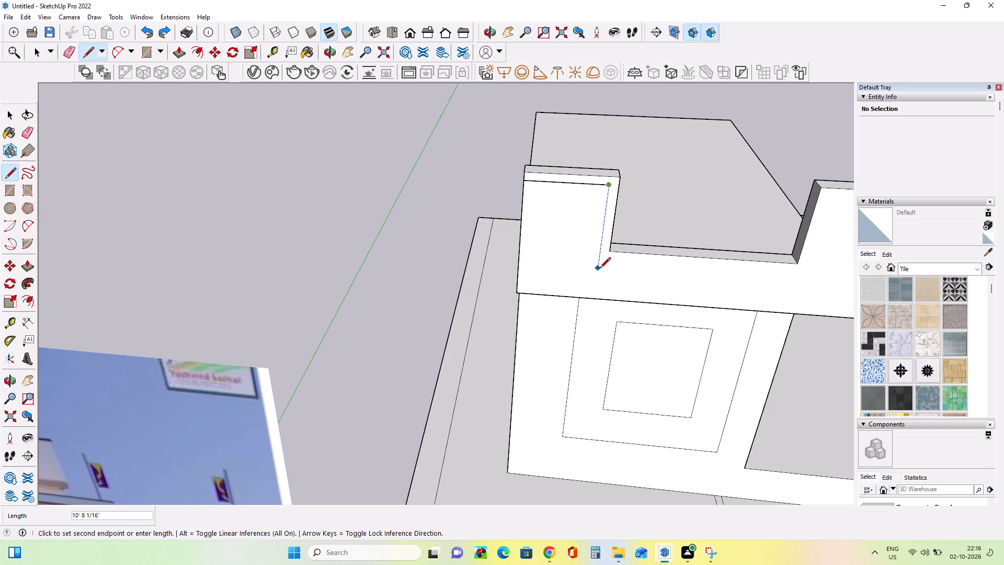
left_click(604, 262)
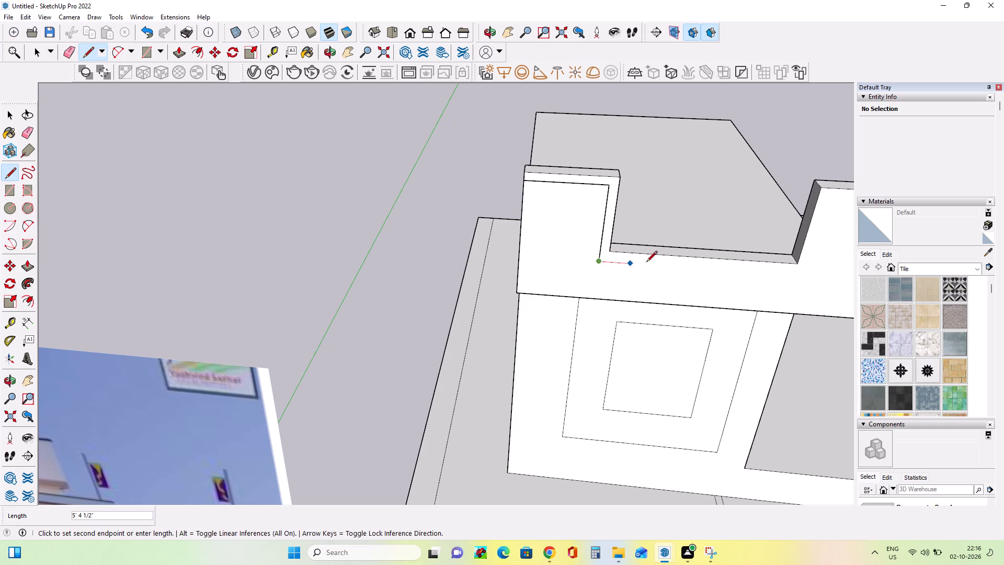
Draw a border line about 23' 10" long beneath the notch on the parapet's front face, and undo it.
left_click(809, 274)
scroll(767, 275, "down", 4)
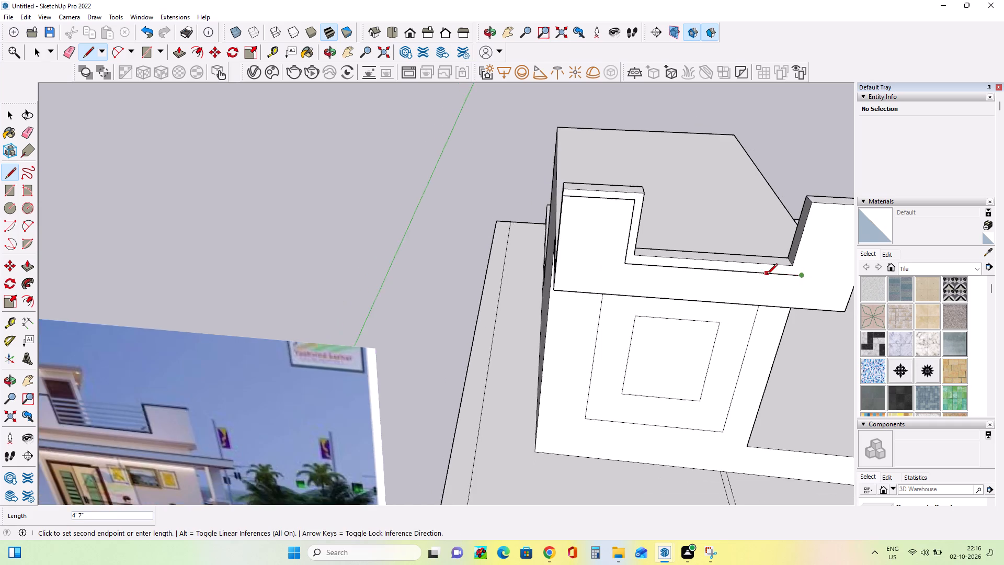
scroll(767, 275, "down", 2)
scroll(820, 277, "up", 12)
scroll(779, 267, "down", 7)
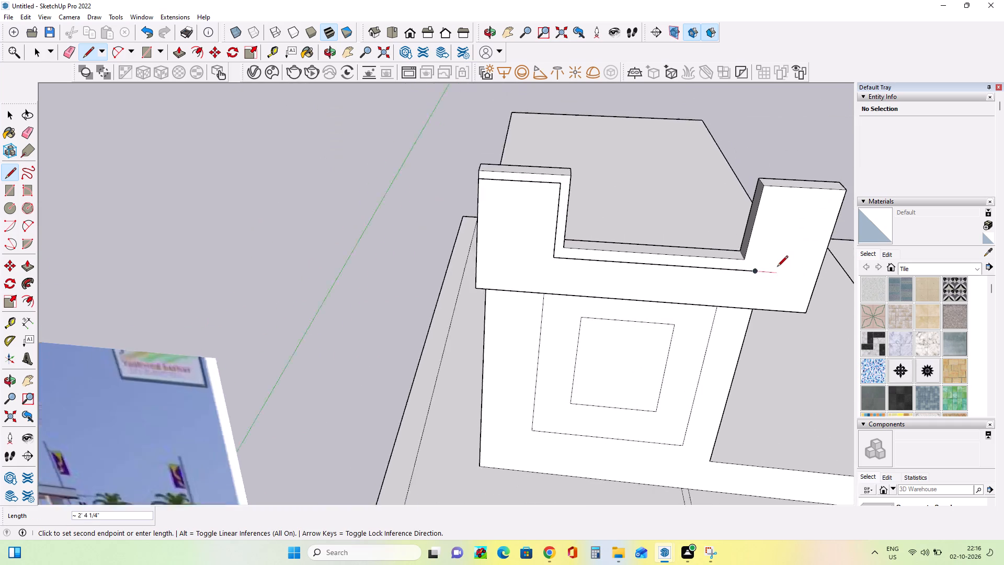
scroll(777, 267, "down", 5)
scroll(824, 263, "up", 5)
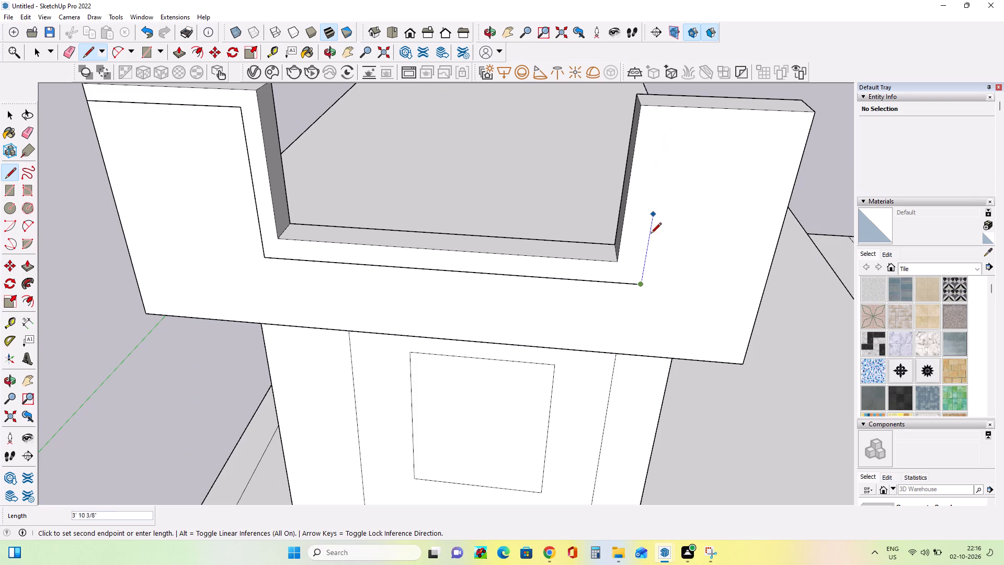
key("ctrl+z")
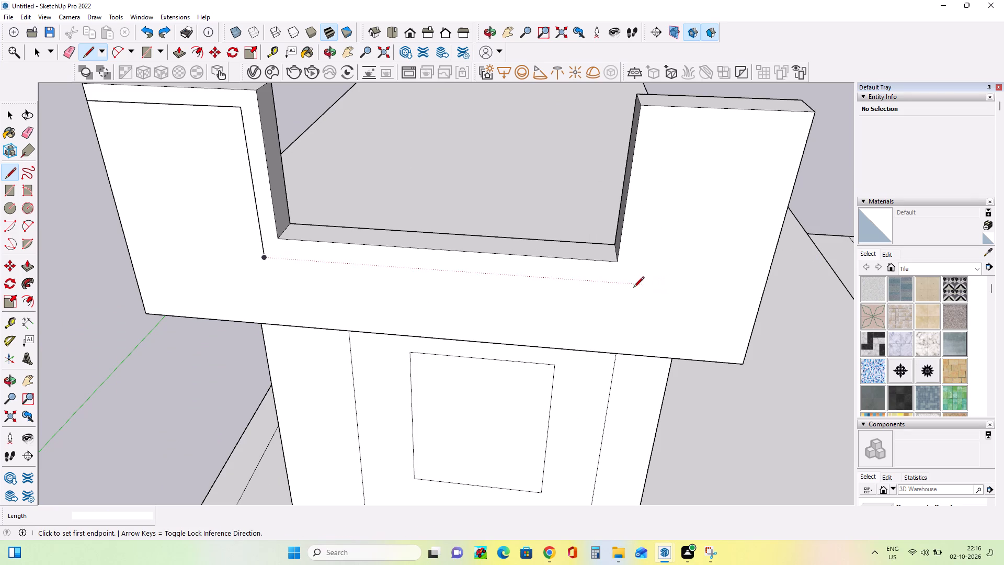
Continue the border line about 23' 2" beneath the notch, about 9' 8" up the right pier, and across to the parapet's outer edge.
left_click(265, 259)
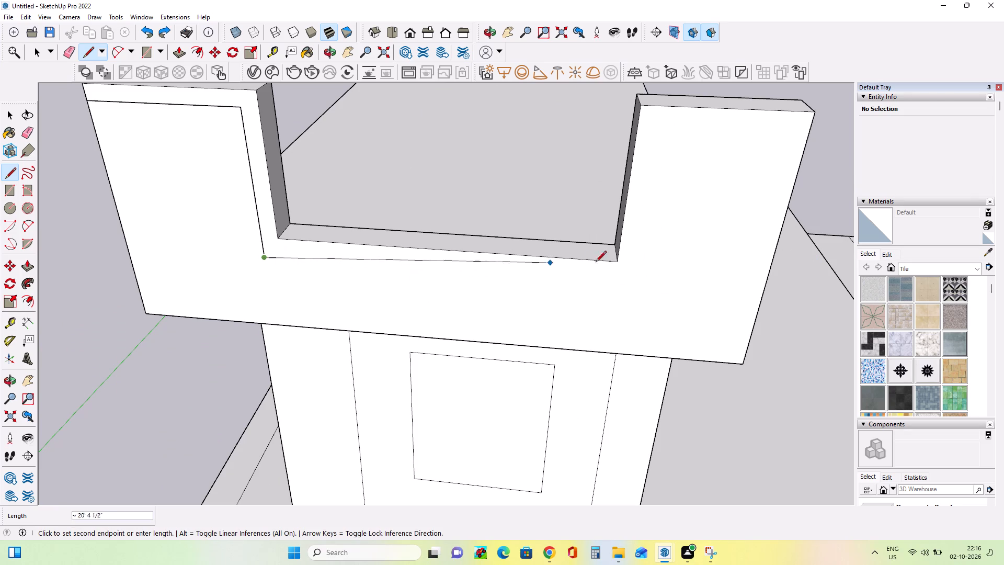
left_click(634, 274)
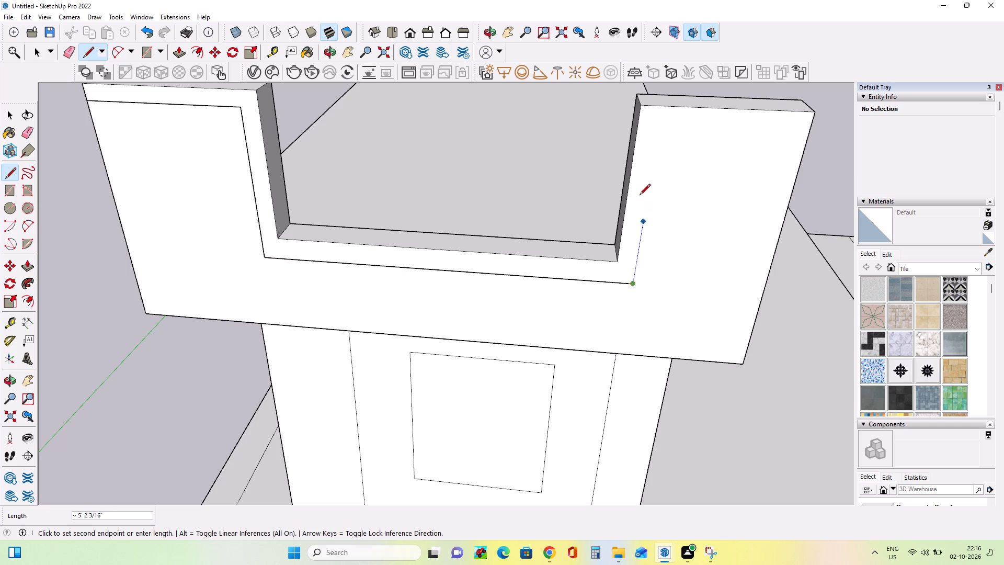
left_click(657, 125)
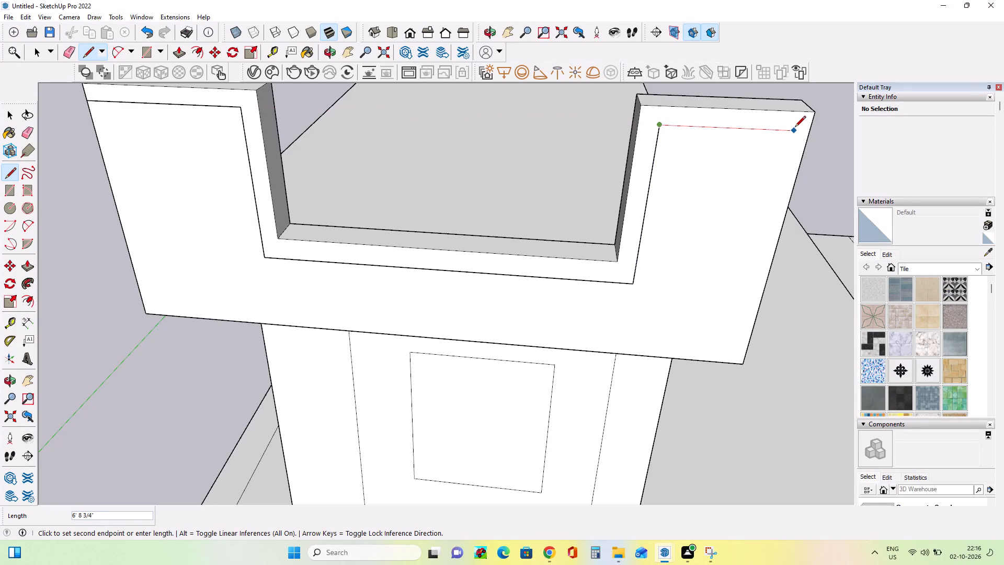
left_click(795, 128)
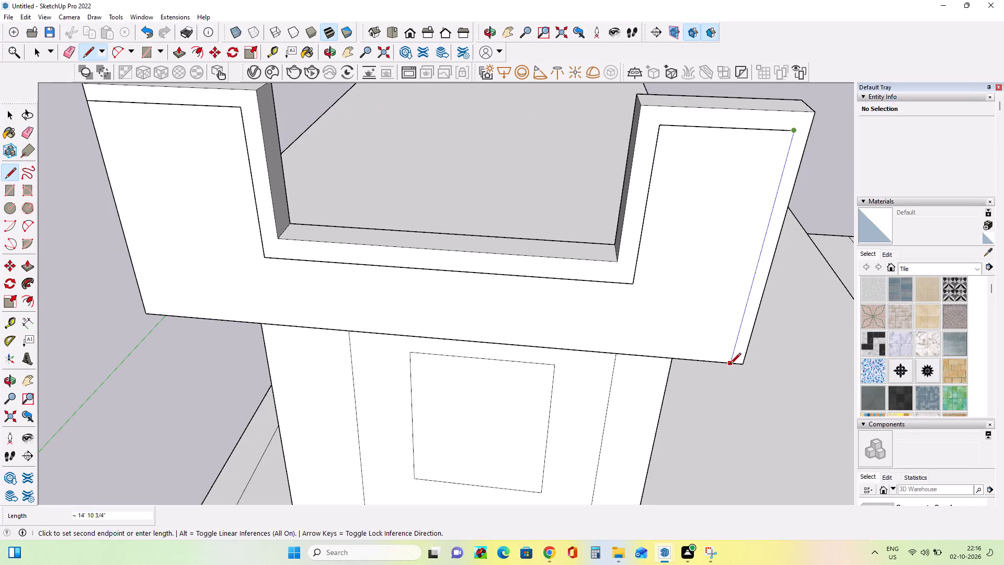
scroll(728, 361, "down", 16)
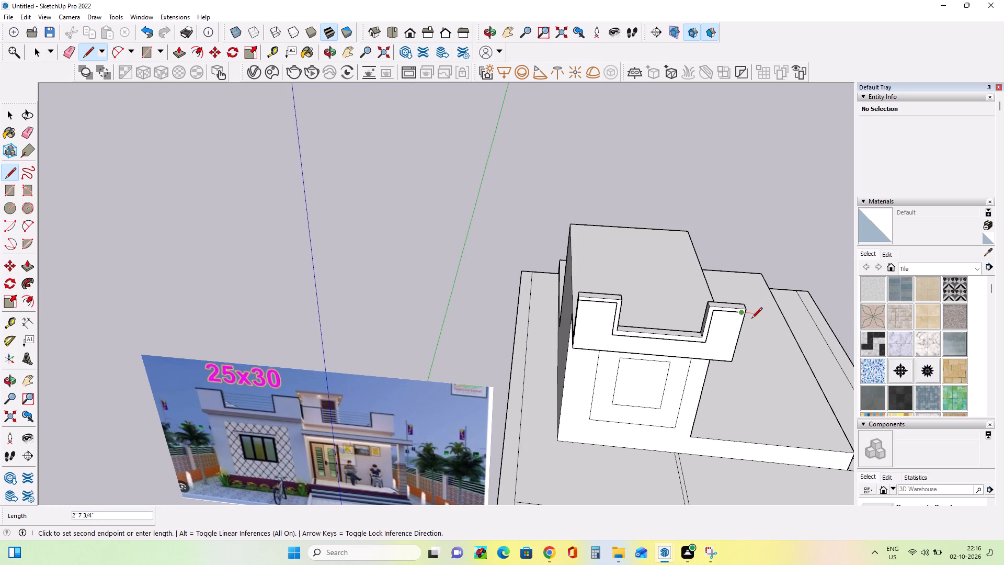
scroll(745, 327, "up", 8)
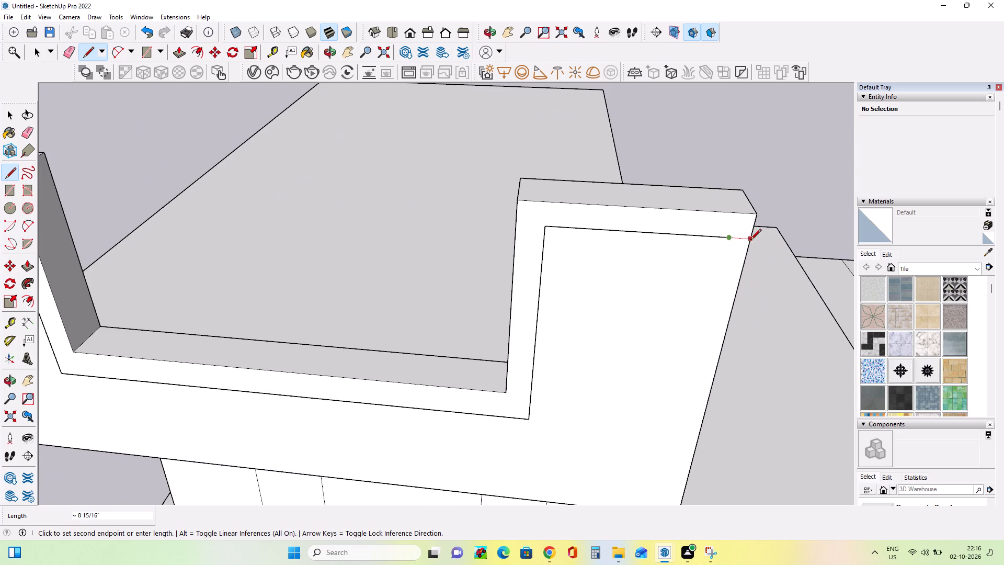
left_click(750, 240)
scroll(768, 287, "down", 7)
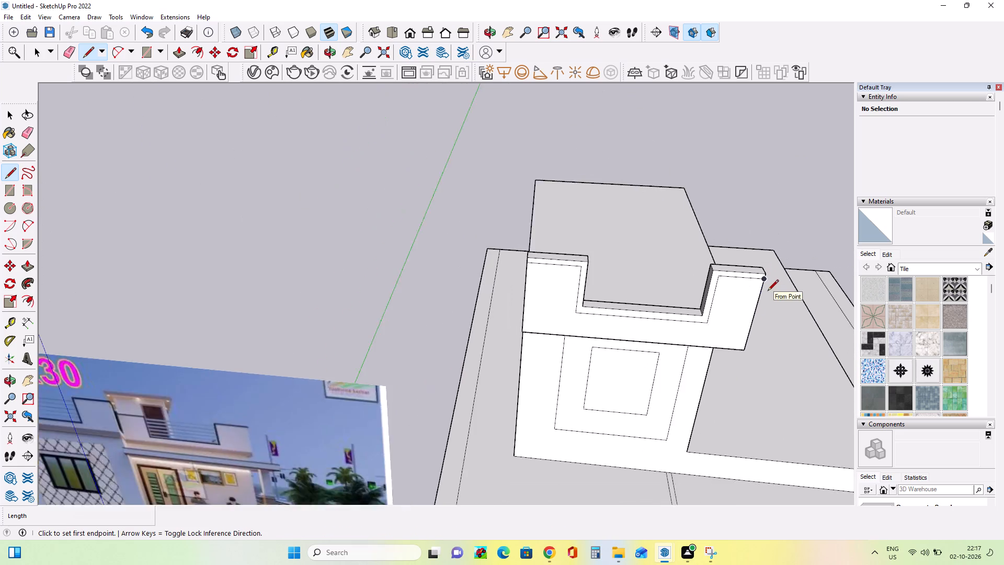
Push the inner window rectangle on the front room's wall inward about 5' 1" to recess the window opening.
middle_click_drag(595, 370, 563, 334)
middle_click(563, 334)
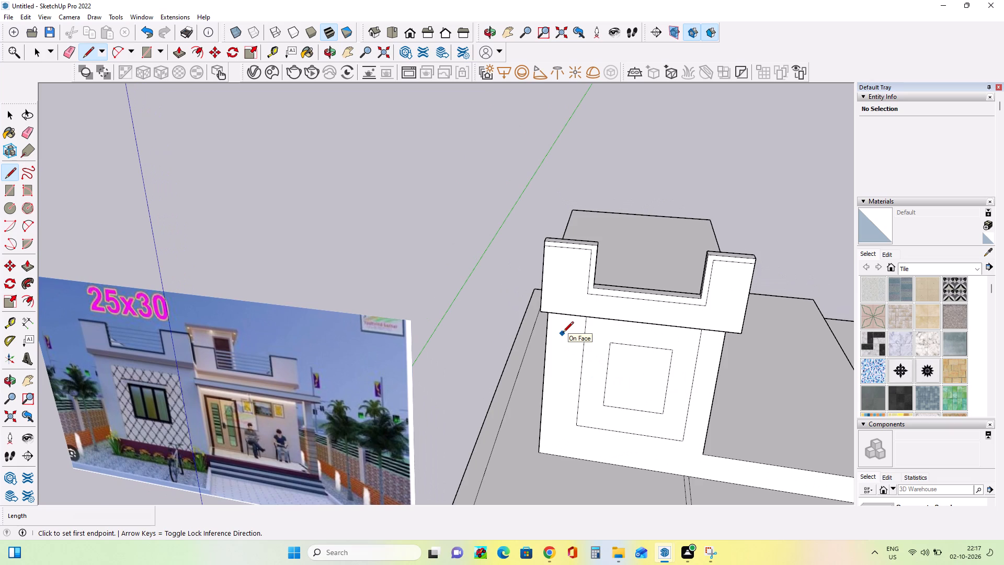
scroll(563, 333, "down", 1)
scroll(703, 365, "down", 1)
scroll(690, 369, "up", 2)
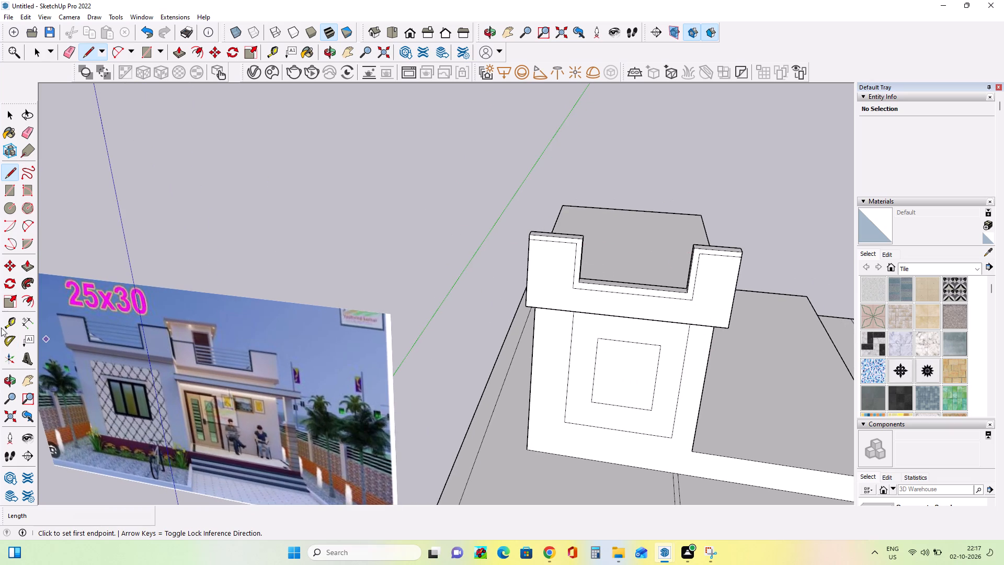
left_click(24, 270)
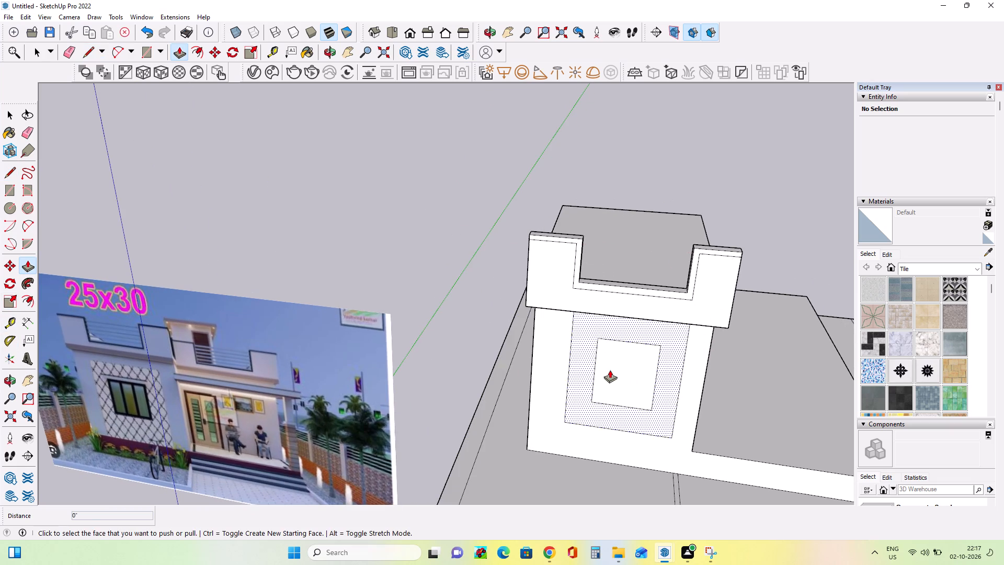
left_click(610, 370)
left_click(611, 360)
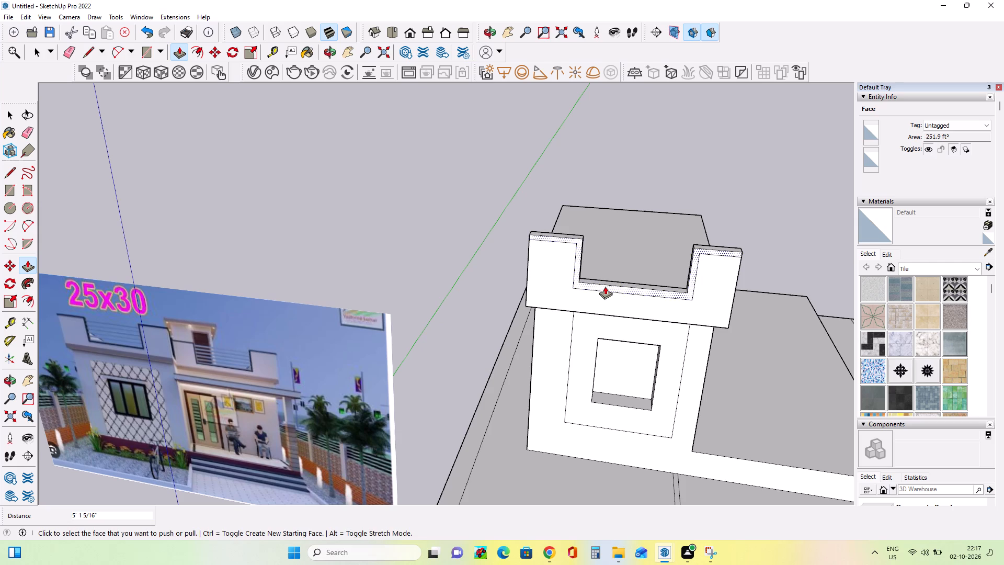
Pull the border strip along the parapet's notched top edge outward about 9 5/8".
left_click(605, 286)
left_click(606, 288)
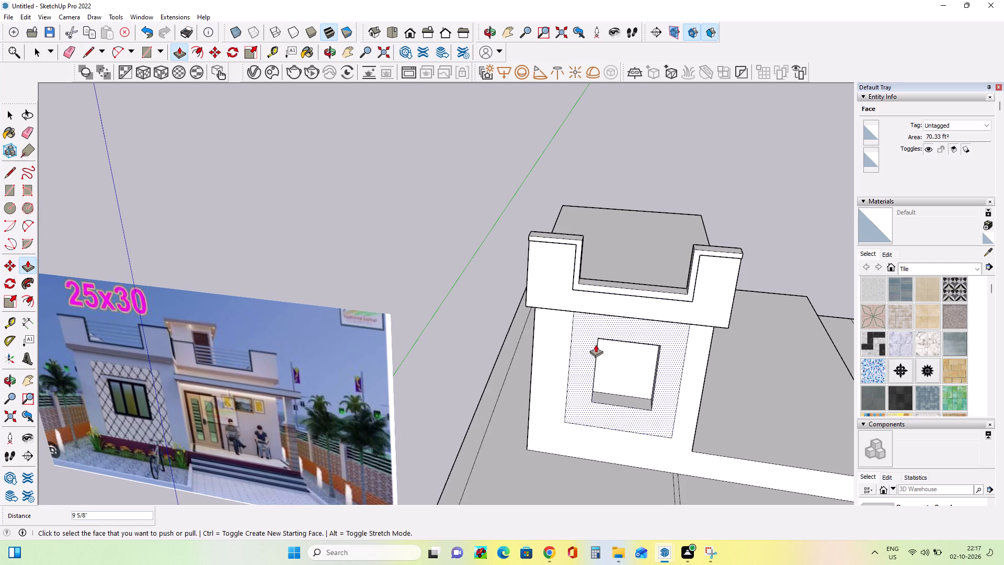
Draw a rectangle about 13' 10" by 3' 1" at the outer edge of the left parapet pier's rear face.
scroll(596, 355, "down", 8)
middle_click_drag(650, 376, 653, 355)
middle_click(653, 355)
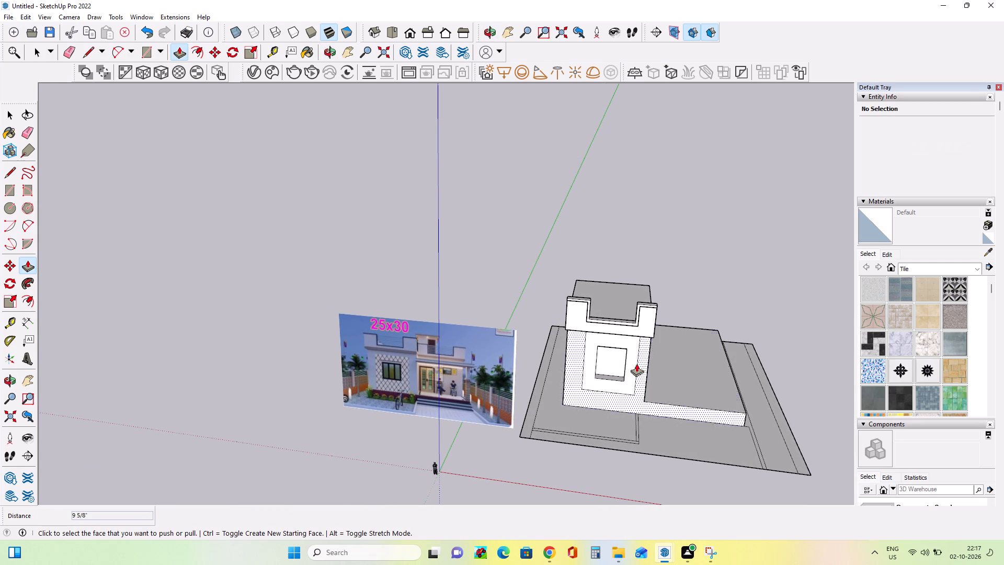
middle_click_drag(578, 356, 785, 367)
middle_click_drag(487, 322, 714, 344)
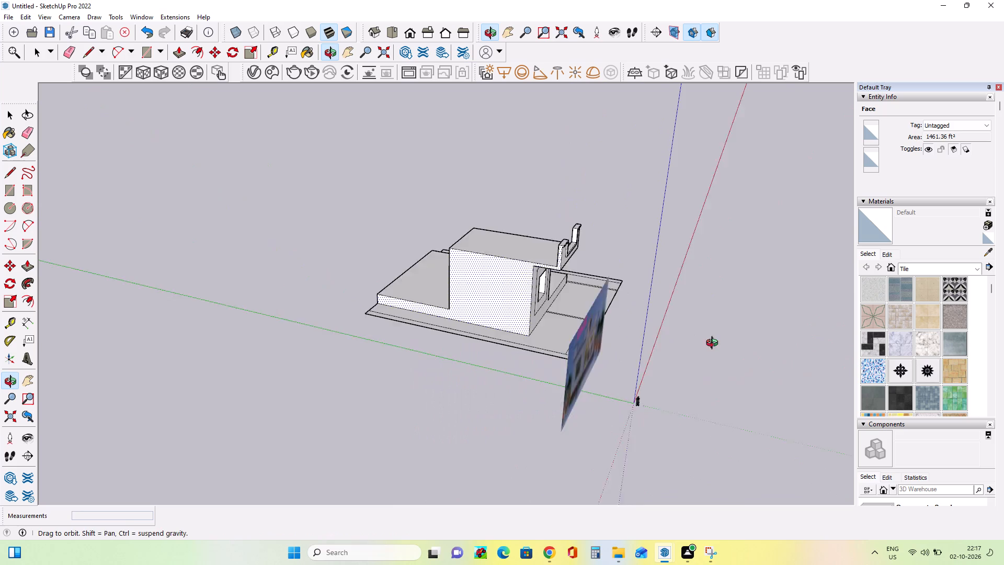
middle_click_drag(714, 344, 778, 326)
middle_click_drag(507, 262, 611, 266)
scroll(524, 223, "up", 9)
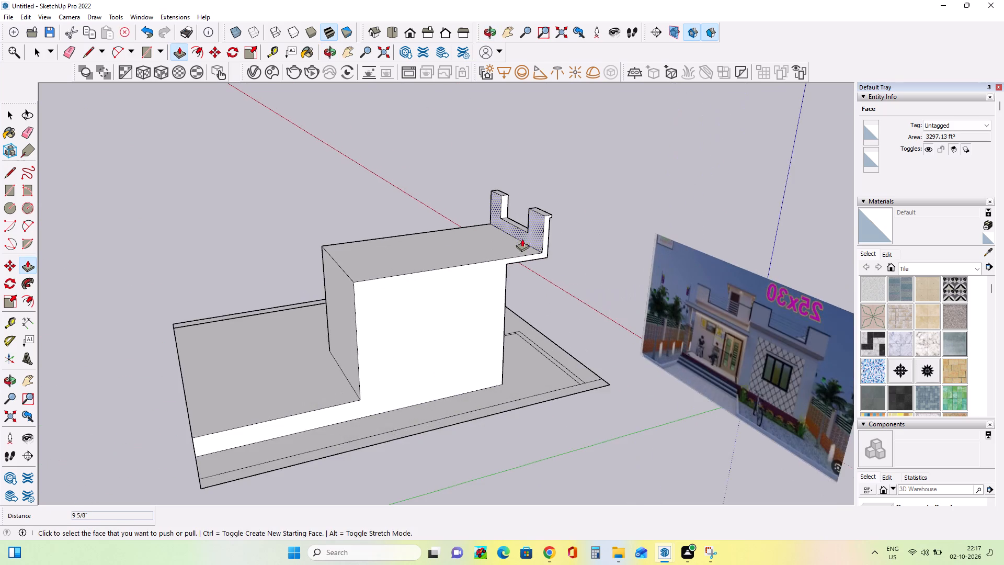
scroll(522, 239, "up", 3)
left_click(12, 189)
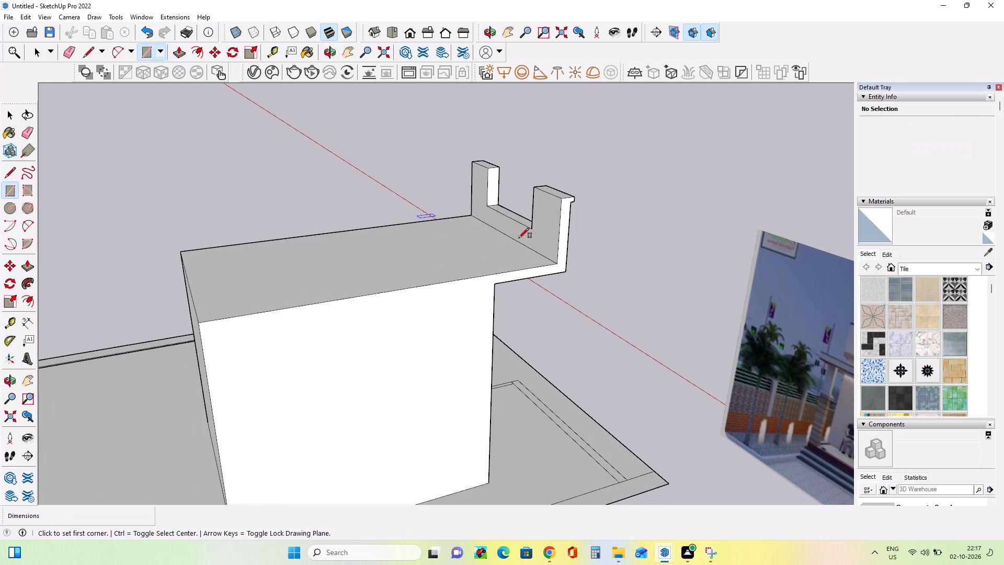
left_click(561, 201)
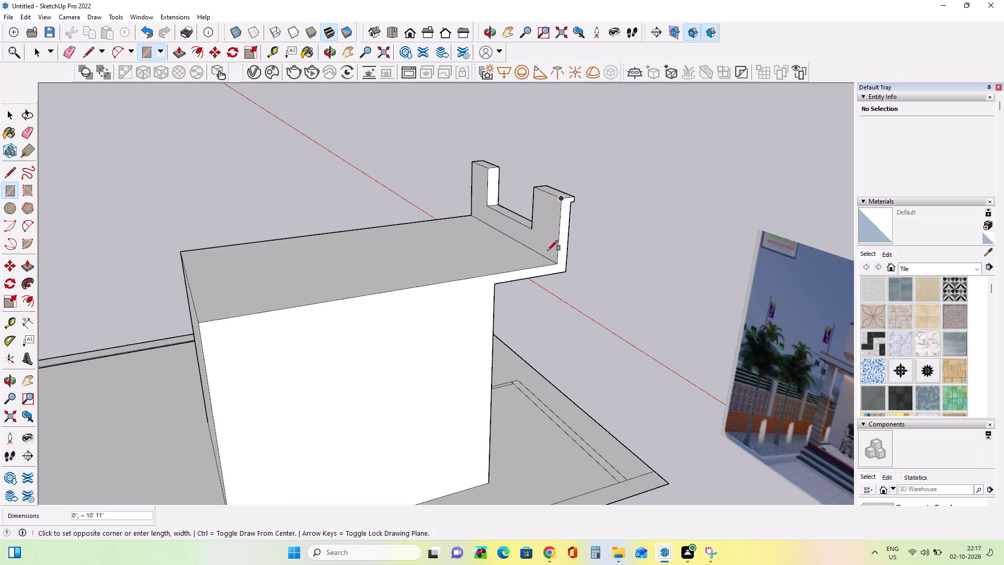
left_click(550, 257)
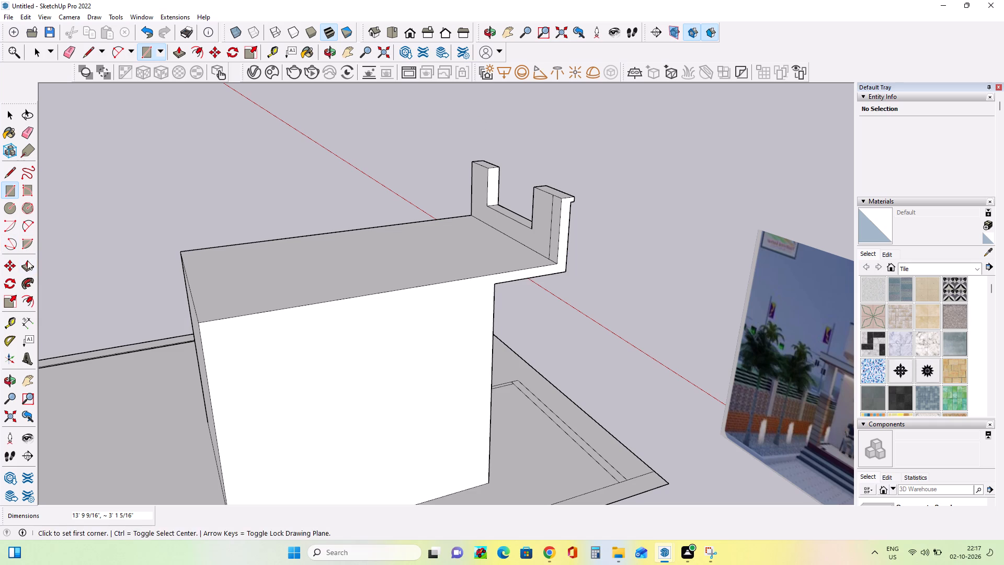
Pull the rectangle behind the left pier back about 70' 5" along the roof's outer edge as a side parapet wall.
left_click(27, 264)
left_click(552, 236)
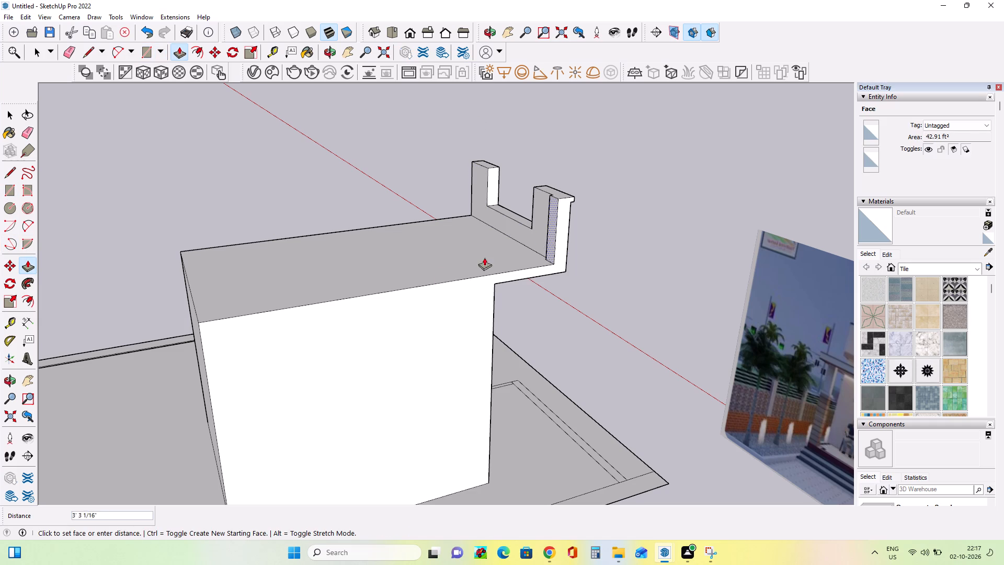
left_click(194, 334)
Draw a rectangle about 71' 7" by 47' 9" on the rear part of the plinth beside the front room, reaching its back corner.
middle_click_drag(375, 339, 20, 357)
middle_click_drag(480, 304, 330, 314)
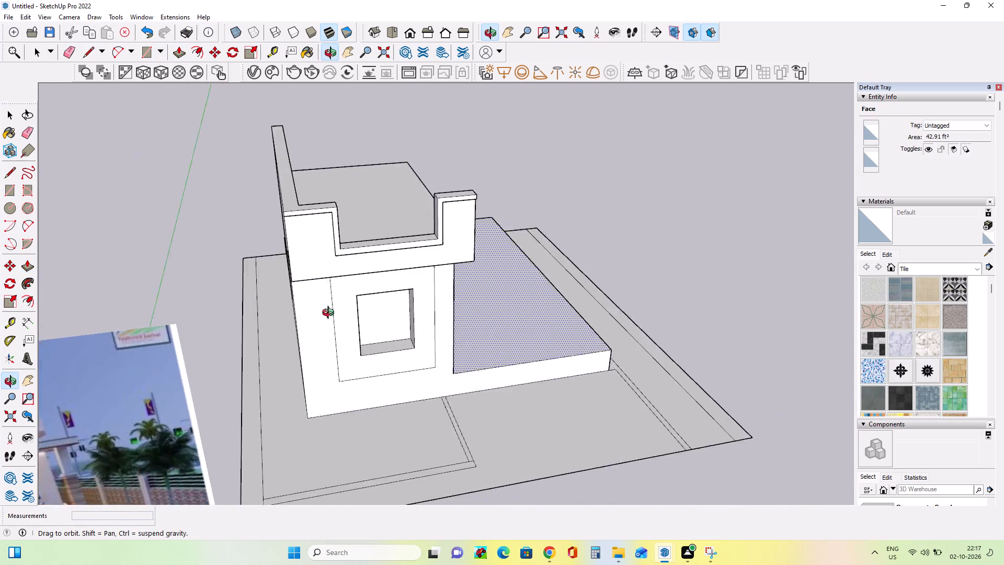
middle_click_drag(330, 314, 258, 317)
middle_click_drag(478, 272, 546, 270)
scroll(541, 277, "down", 3)
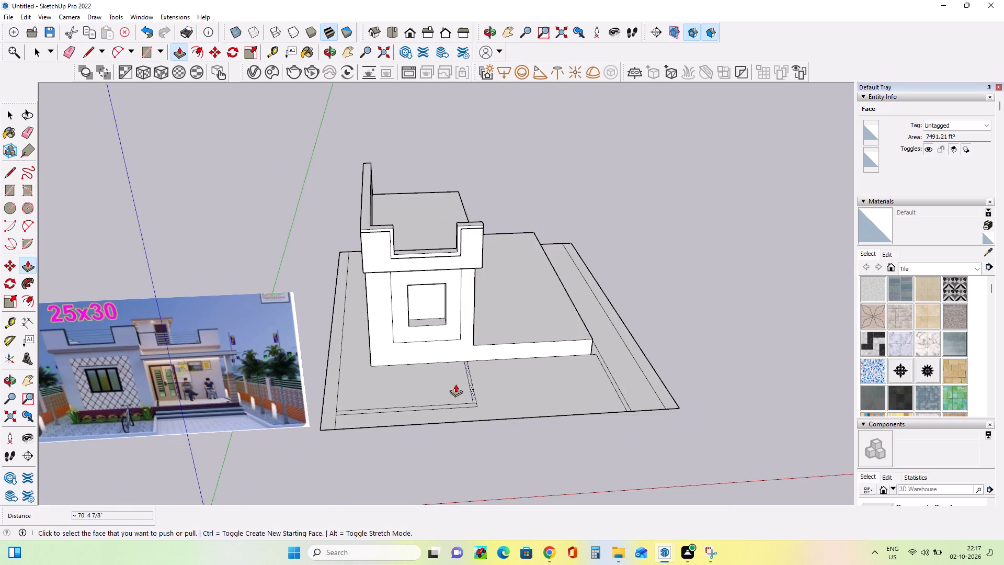
middle_click_drag(455, 384, 455, 352)
scroll(431, 368, "up", 1)
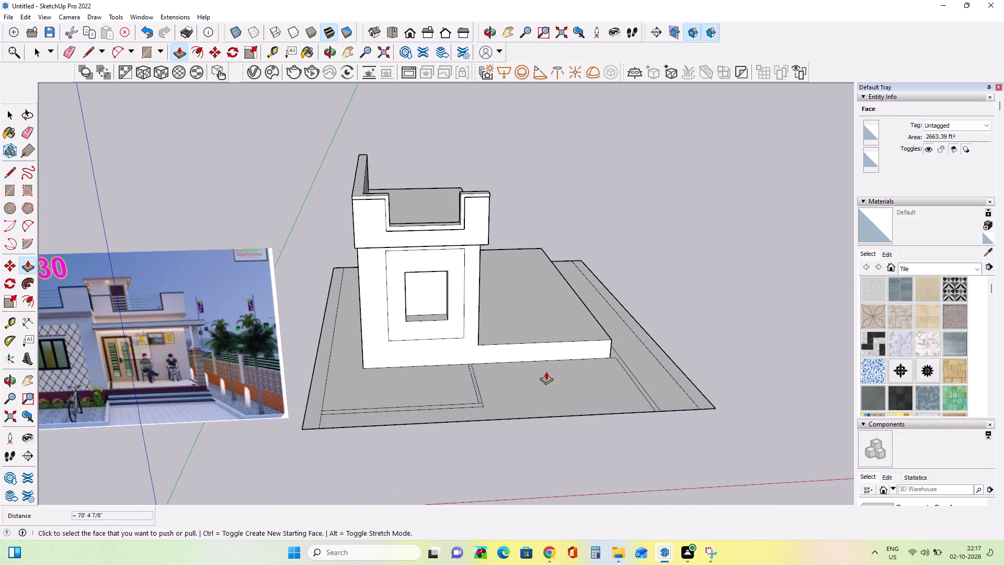
middle_click_drag(546, 371, 541, 376)
middle_click_drag(541, 348, 531, 352)
middle_click_drag(515, 337, 450, 370)
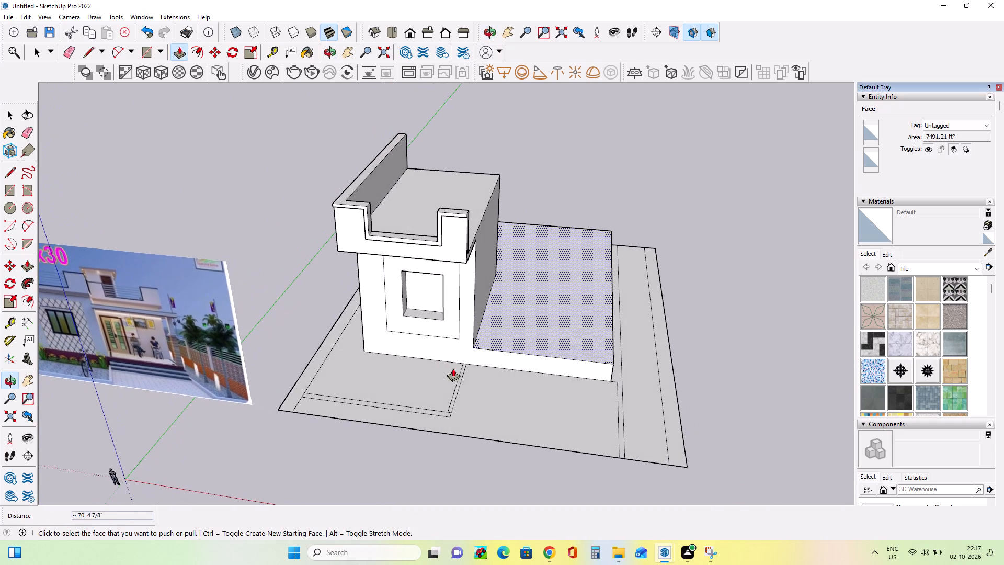
middle_click_drag(457, 369, 469, 349)
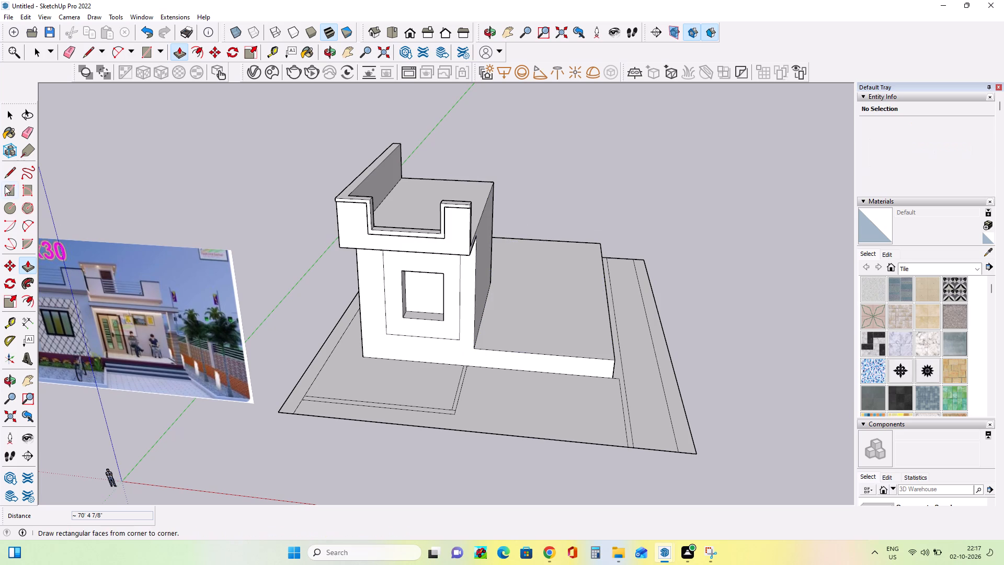
left_click(5, 186)
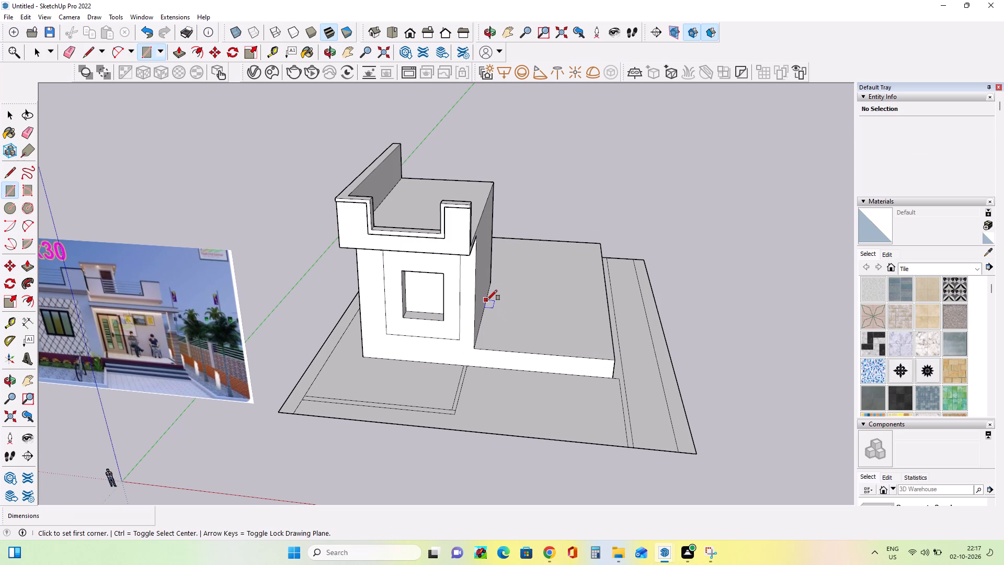
left_click(487, 300)
left_click(597, 244)
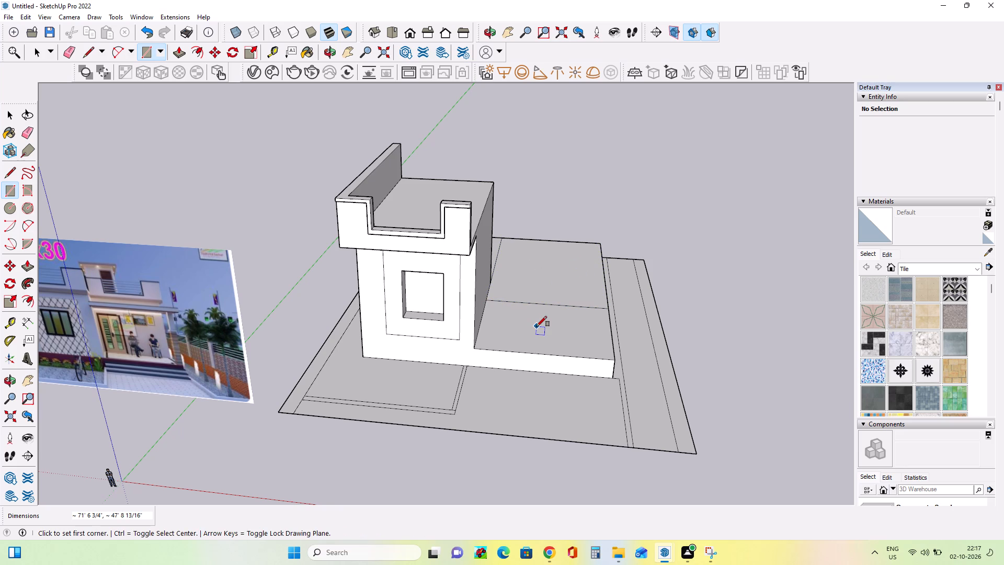
Pull the rear plinth rectangle up about 43' 7" to the front room's roof level.
left_click(25, 263)
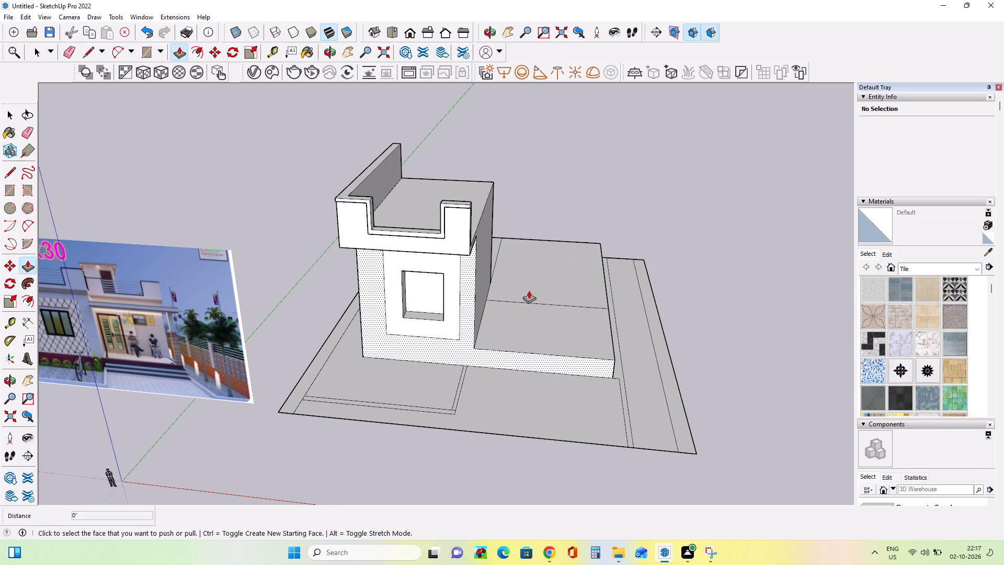
left_click(539, 285)
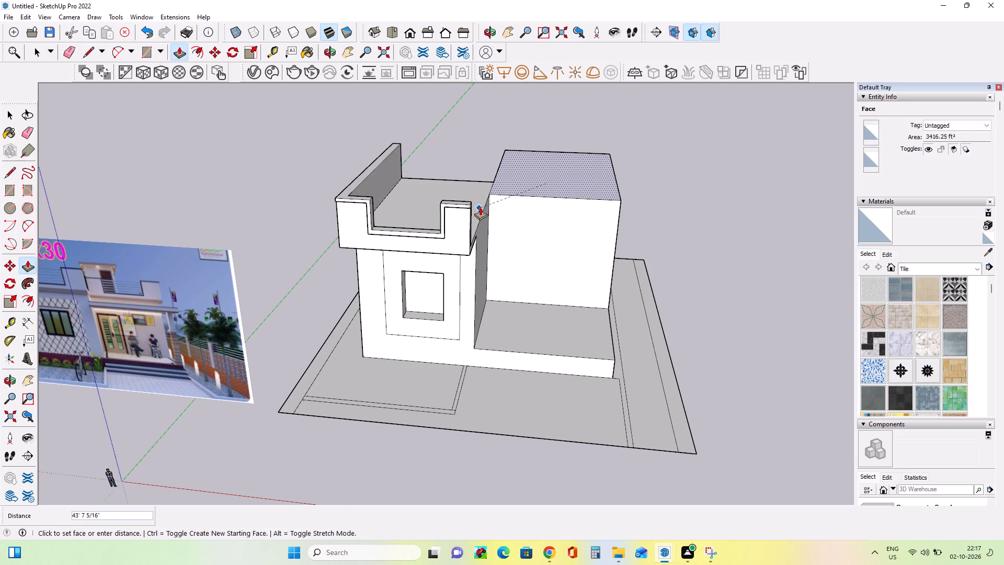
scroll(475, 202, "up", 7)
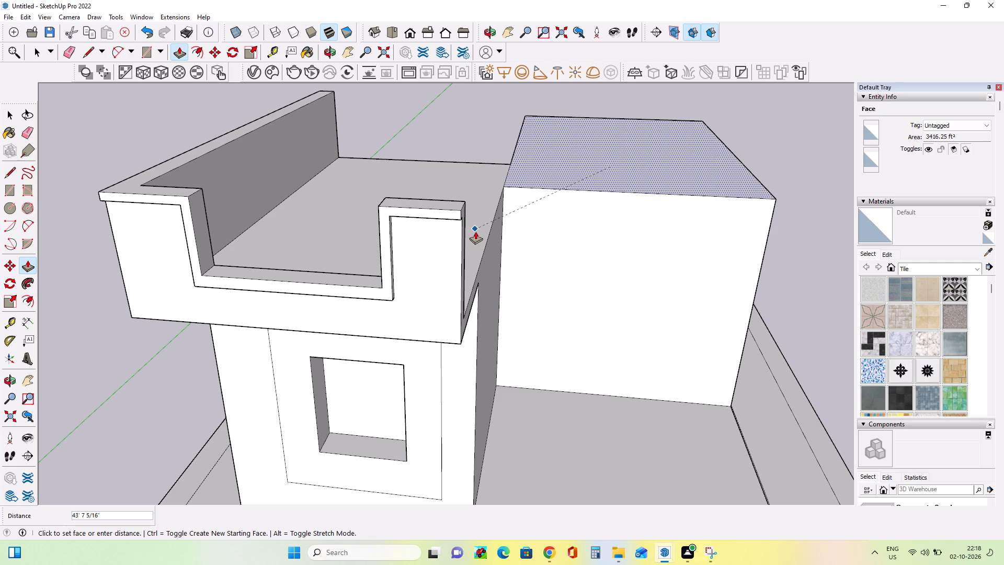
left_click(473, 249)
Extend the front room's rear wall back about 54' 11" until it is flush with the rear block's back wall.
middle_click_drag(553, 288, 668, 288)
middle_click_drag(588, 287, 469, 256)
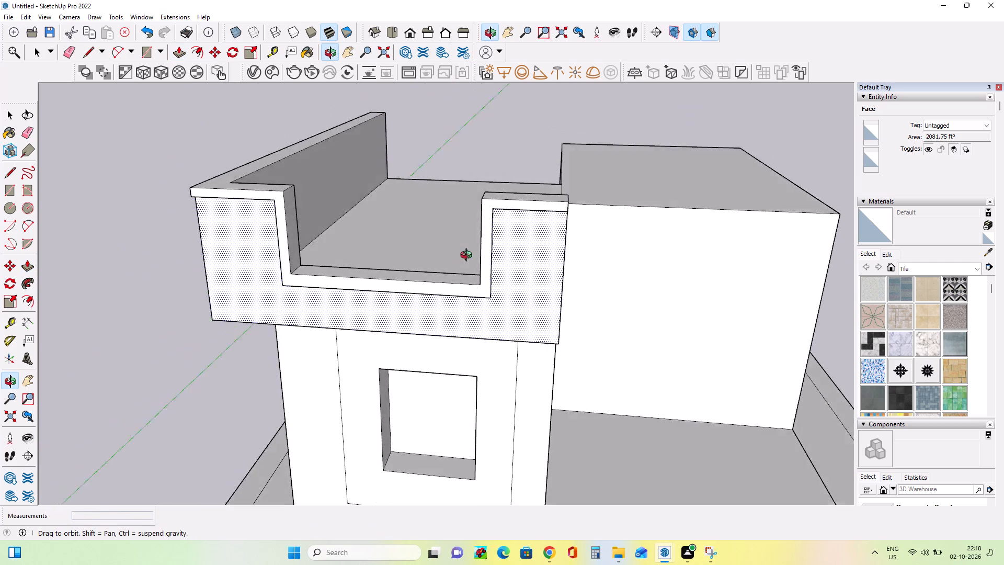
middle_click_drag(469, 256, 465, 245)
scroll(586, 313, "down", 6)
middle_click_drag(574, 386, 950, 376)
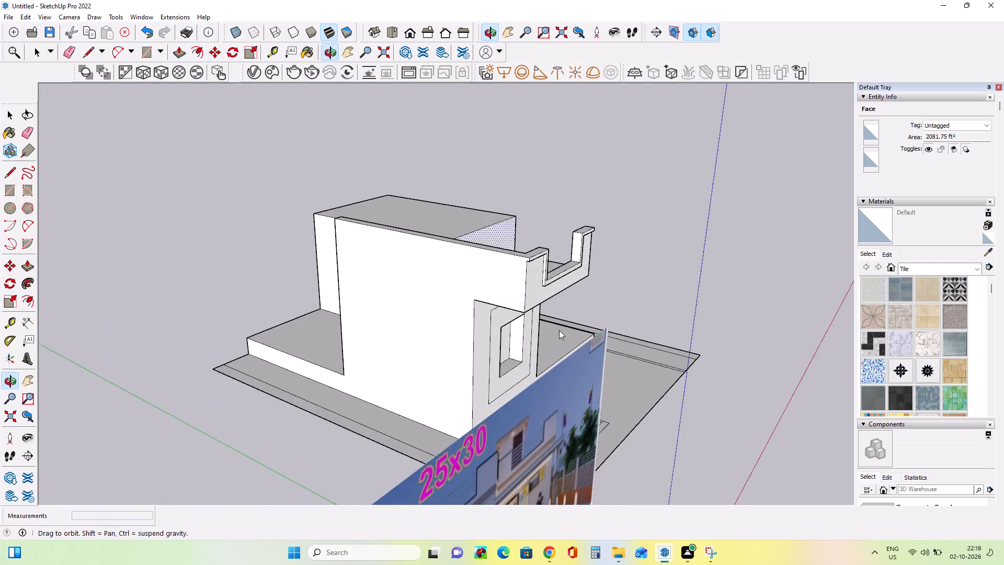
middle_click_drag(407, 347, 828, 361)
left_click(478, 390)
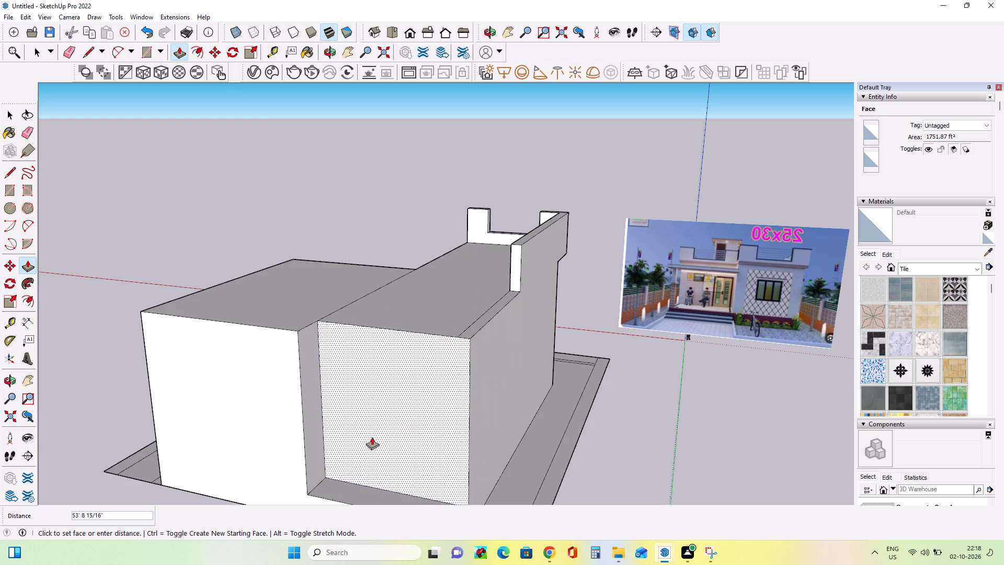
left_click(366, 438)
Extend the side parapet wall's rear end back about 54' 11" to the roof's back edge.
scroll(499, 423, "down", 1)
middle_click_drag(499, 423, 424, 449)
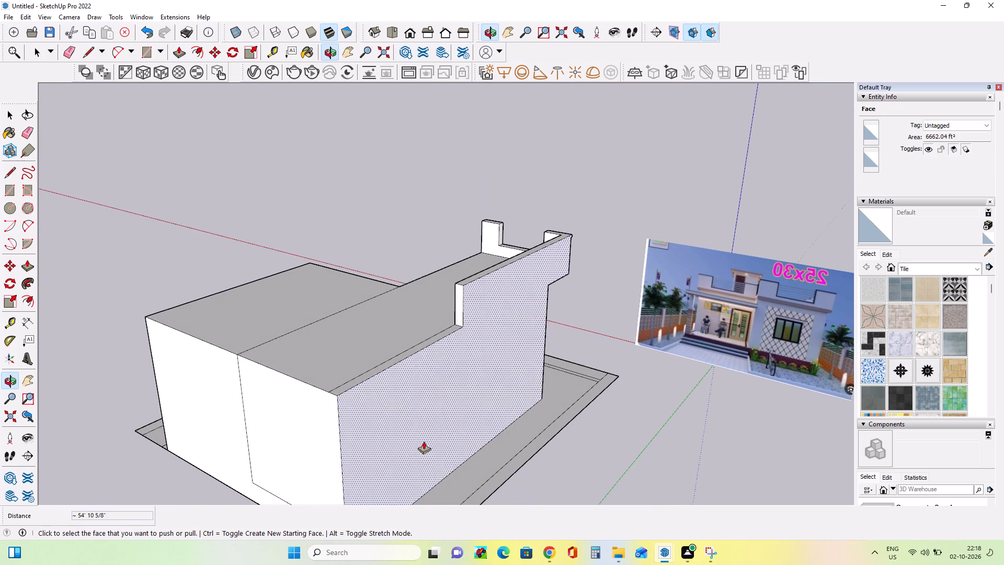
left_click(460, 310)
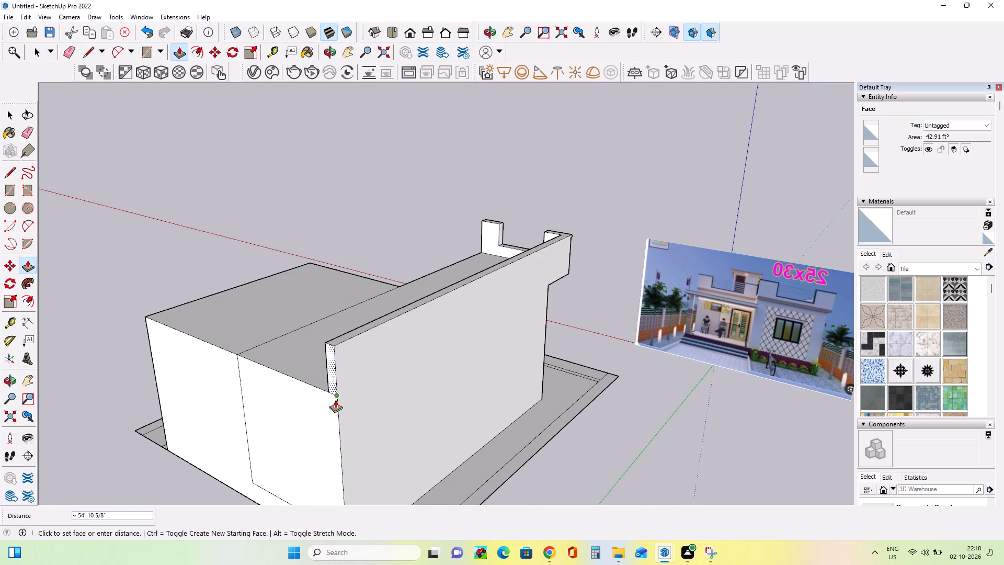
left_click(335, 400)
Check the porch in the reference image and pull the rear block's front wall forward about 6' 3" over the plinth.
middle_click_drag(516, 385, 117, 378)
middle_click_drag(503, 313, 324, 341)
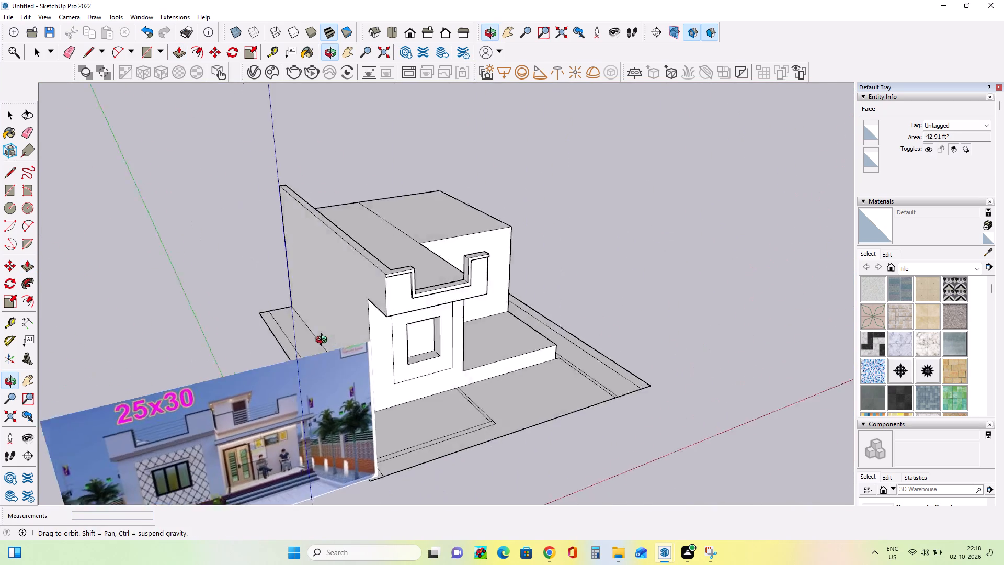
middle_click_drag(324, 341, 288, 337)
middle_click_drag(593, 302, 531, 277)
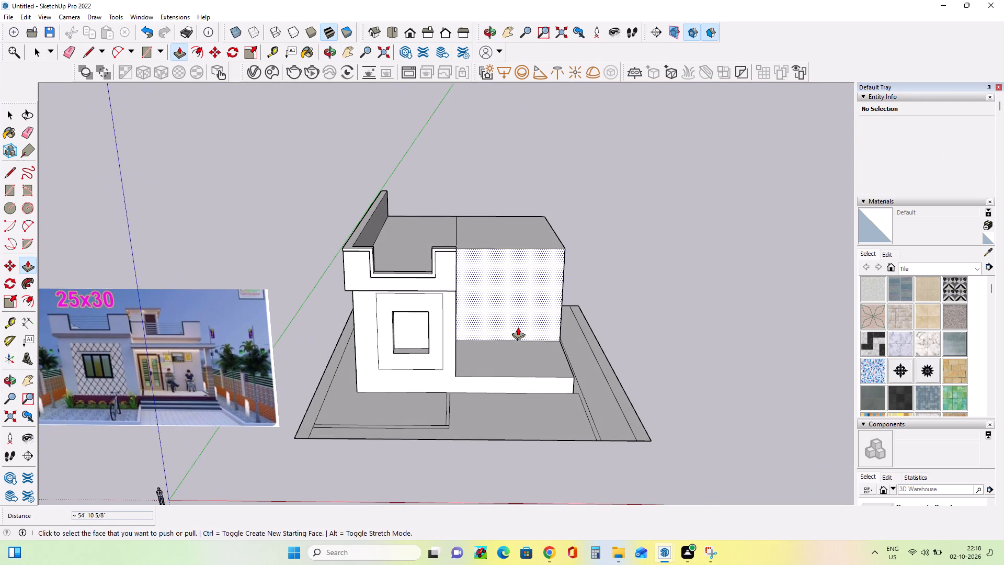
scroll(518, 327, "up", 1)
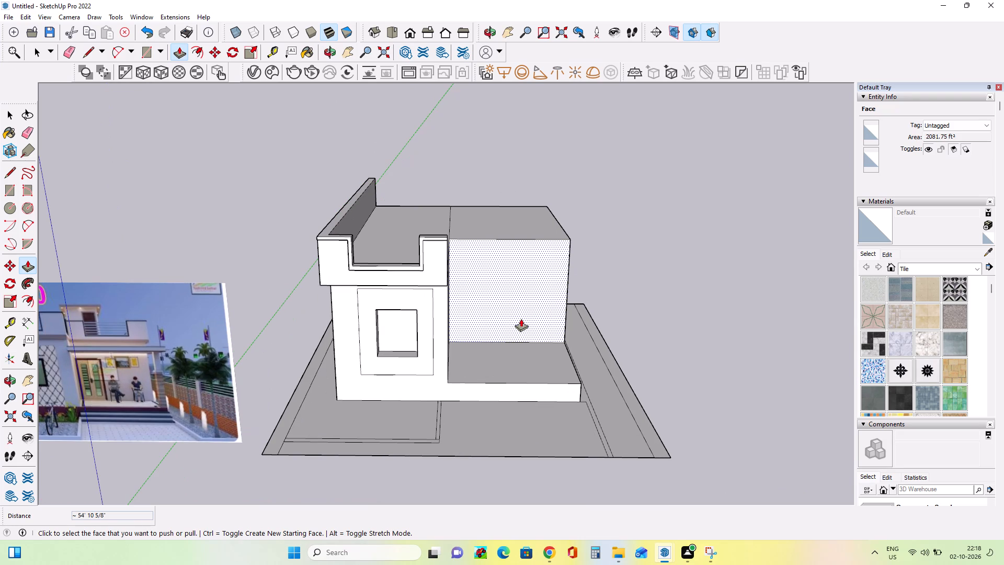
scroll(521, 319, "up", 1)
scroll(526, 317, "down", 3)
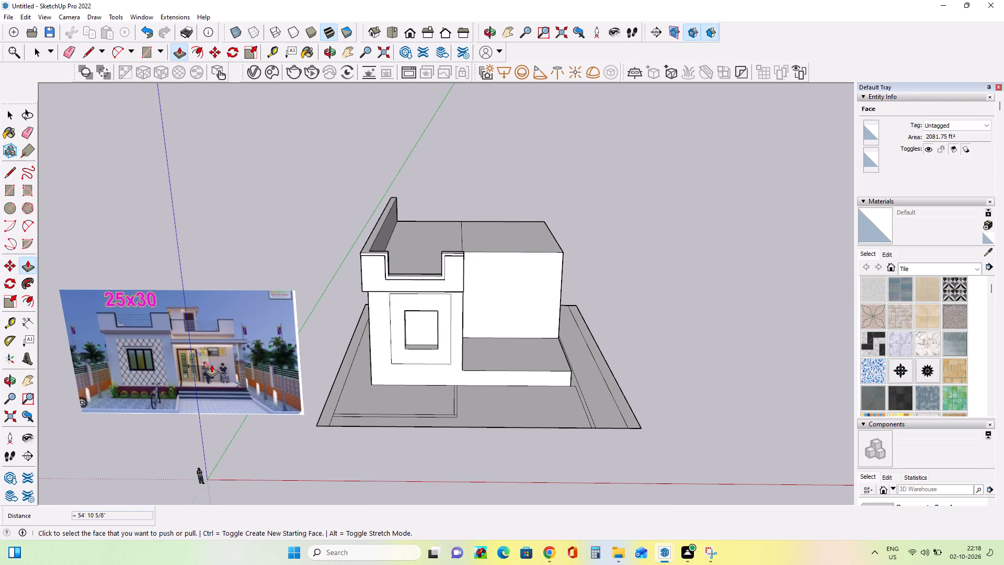
scroll(211, 364, "up", 8)
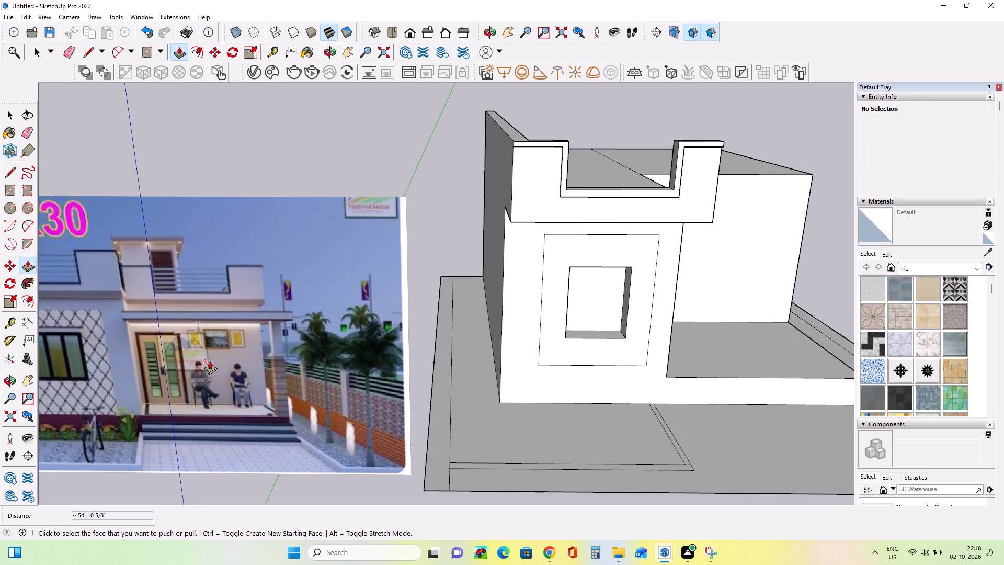
scroll(501, 322, "down", 3)
scroll(649, 326, "down", 3)
middle_click_drag(695, 311, 539, 302)
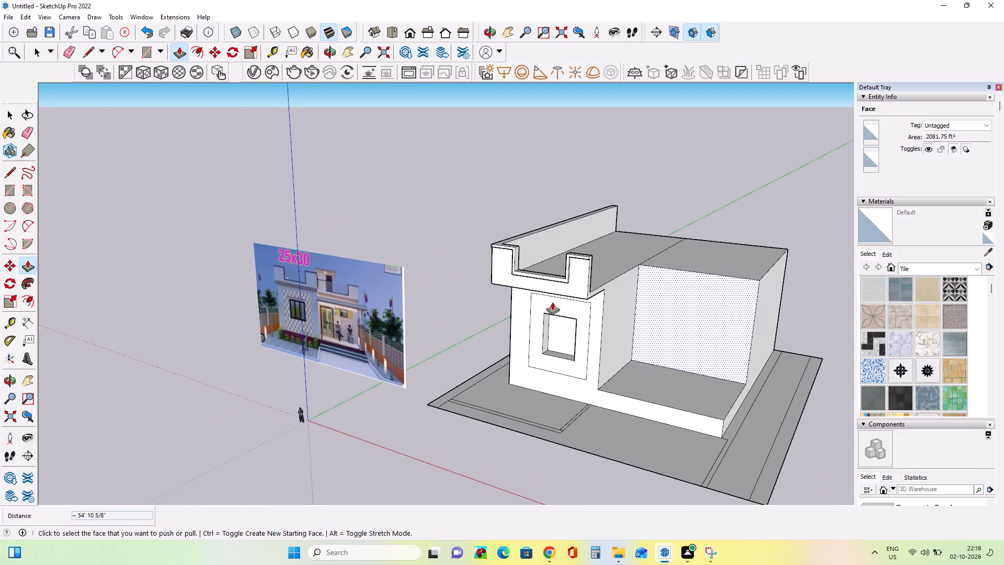
left_click(655, 307)
scroll(653, 311, "down", 1)
left_click(652, 312)
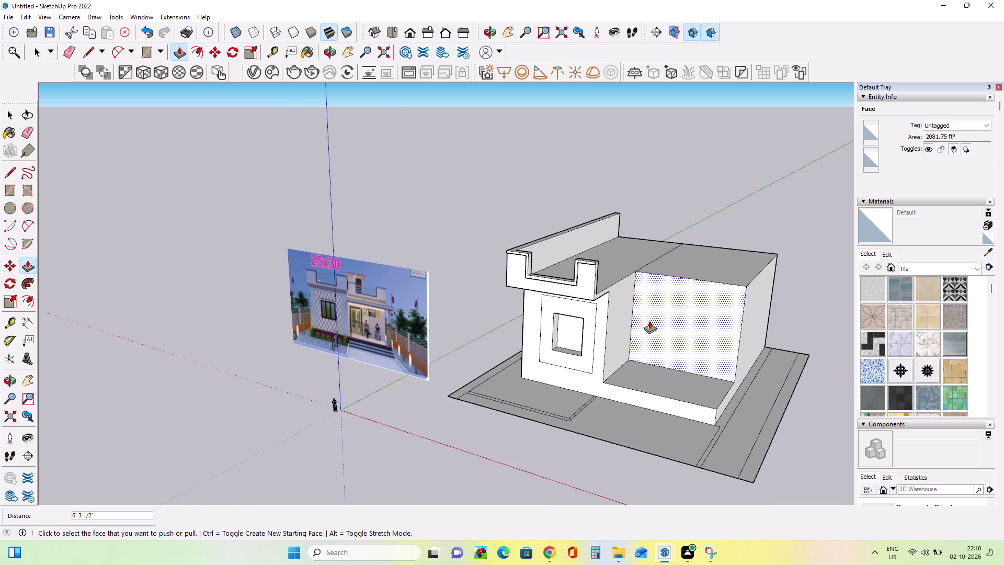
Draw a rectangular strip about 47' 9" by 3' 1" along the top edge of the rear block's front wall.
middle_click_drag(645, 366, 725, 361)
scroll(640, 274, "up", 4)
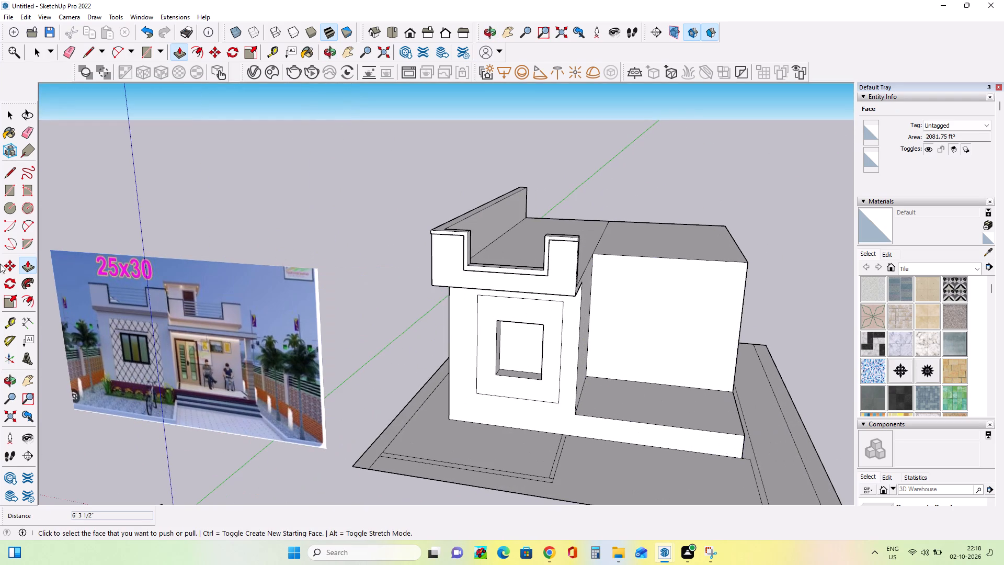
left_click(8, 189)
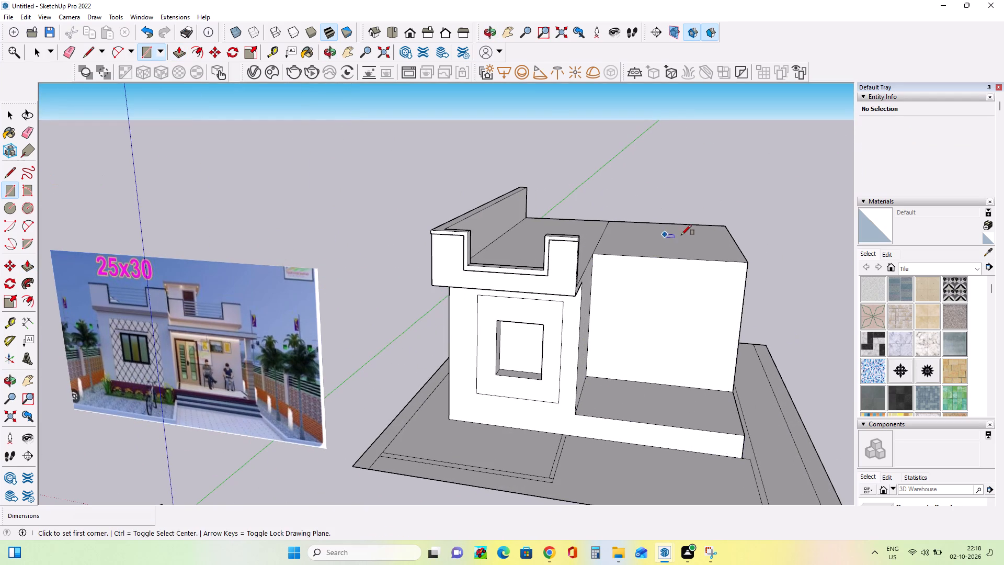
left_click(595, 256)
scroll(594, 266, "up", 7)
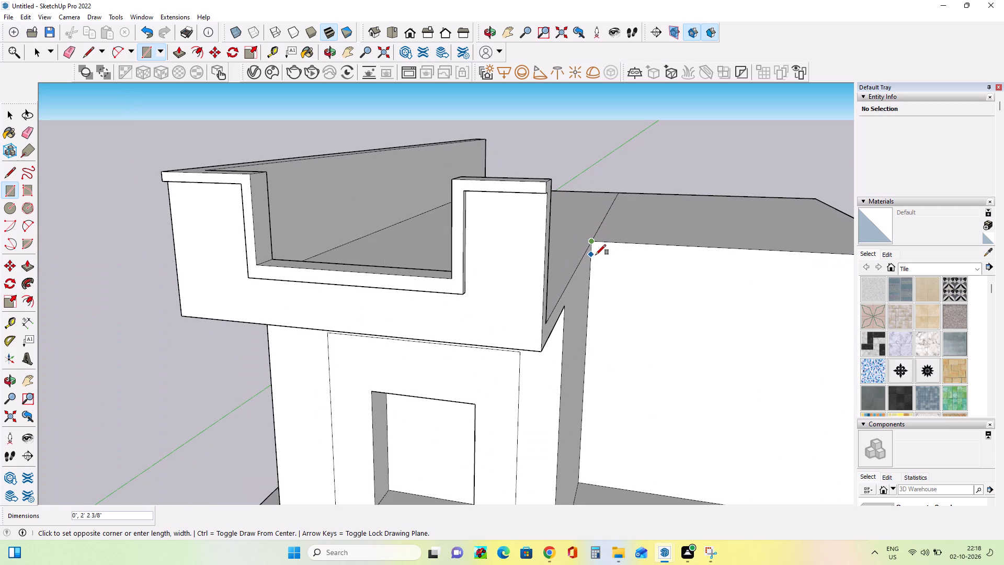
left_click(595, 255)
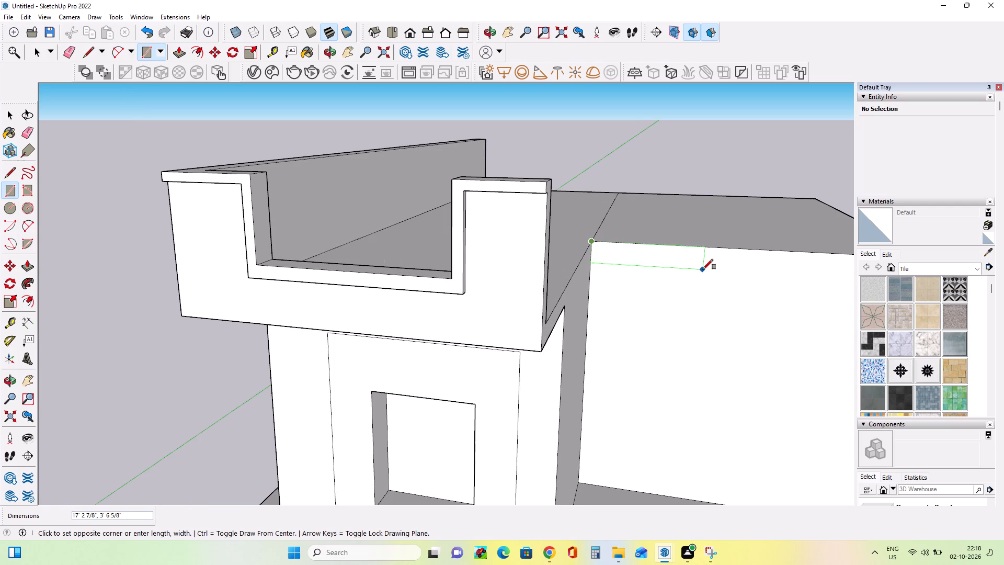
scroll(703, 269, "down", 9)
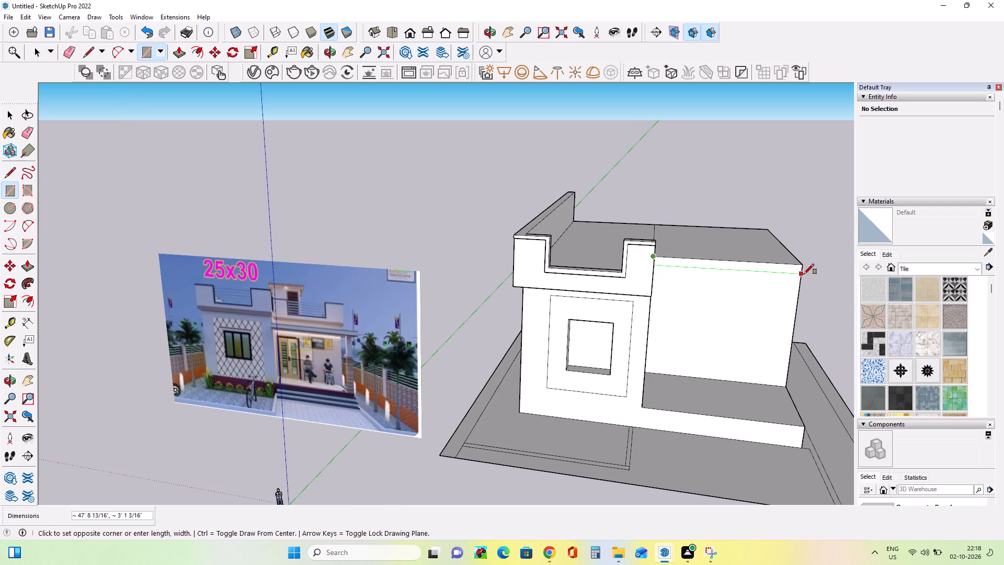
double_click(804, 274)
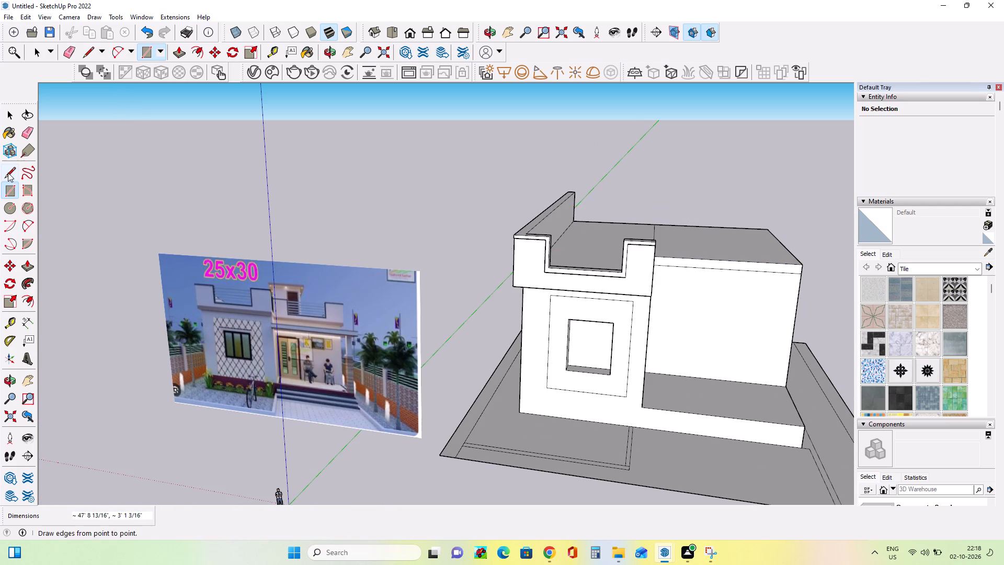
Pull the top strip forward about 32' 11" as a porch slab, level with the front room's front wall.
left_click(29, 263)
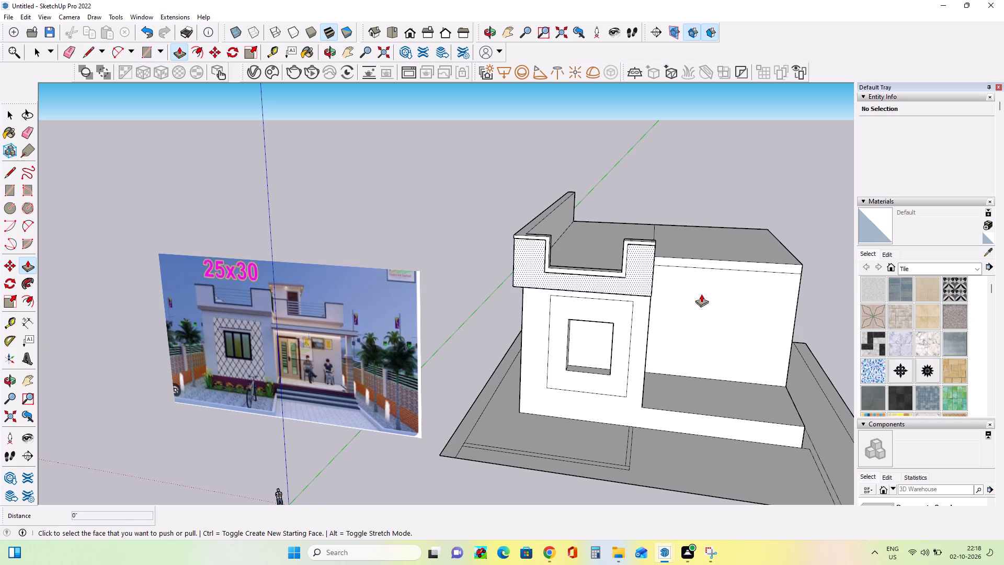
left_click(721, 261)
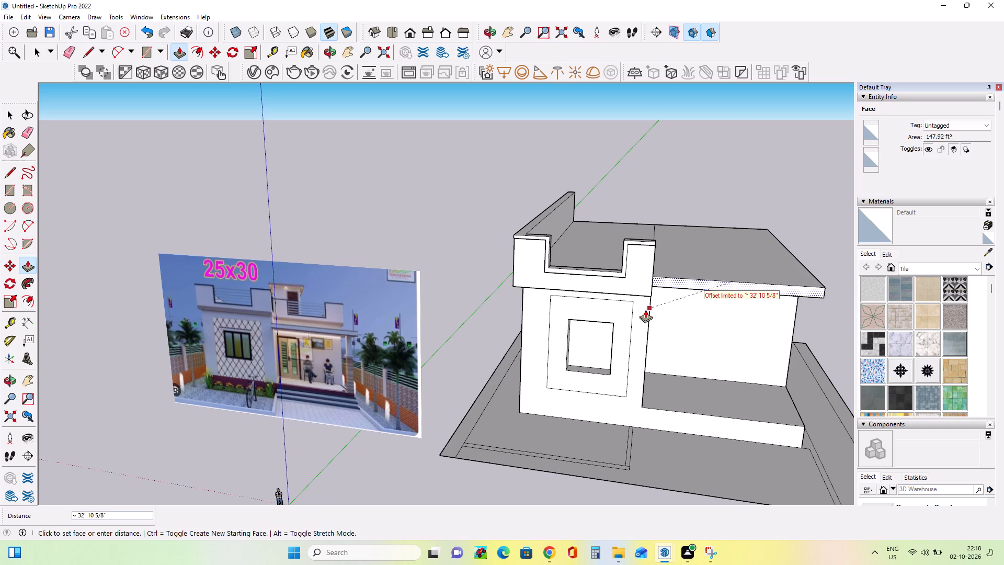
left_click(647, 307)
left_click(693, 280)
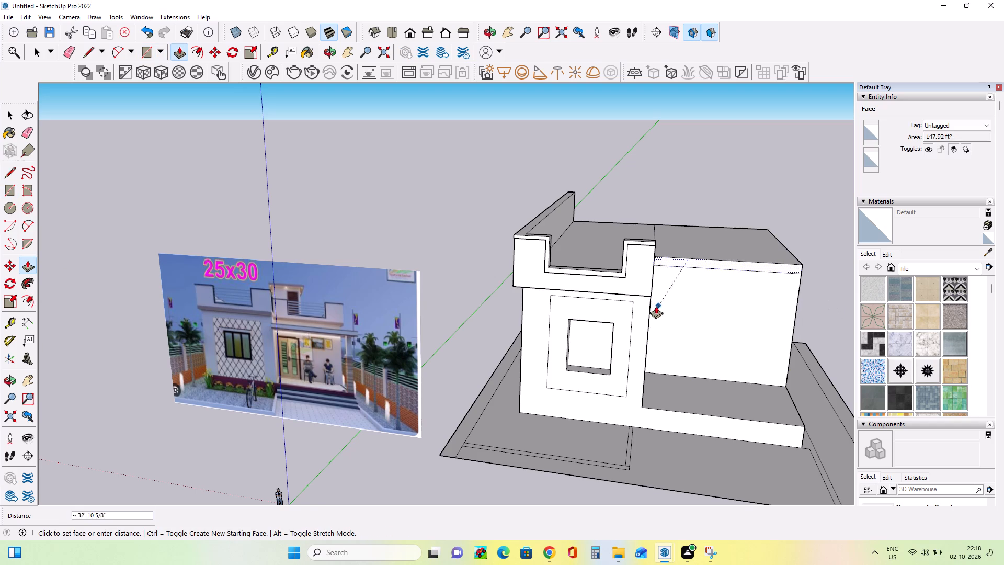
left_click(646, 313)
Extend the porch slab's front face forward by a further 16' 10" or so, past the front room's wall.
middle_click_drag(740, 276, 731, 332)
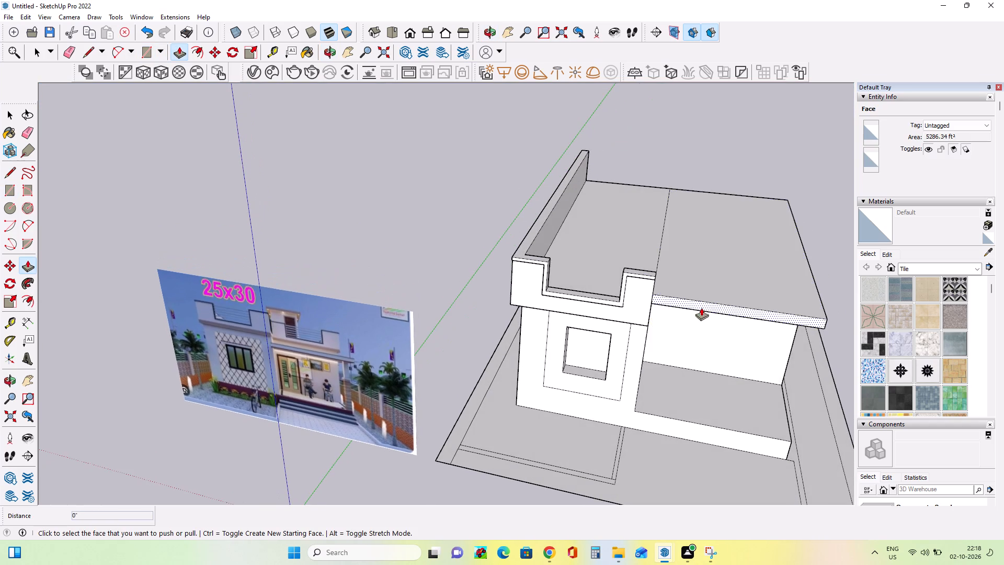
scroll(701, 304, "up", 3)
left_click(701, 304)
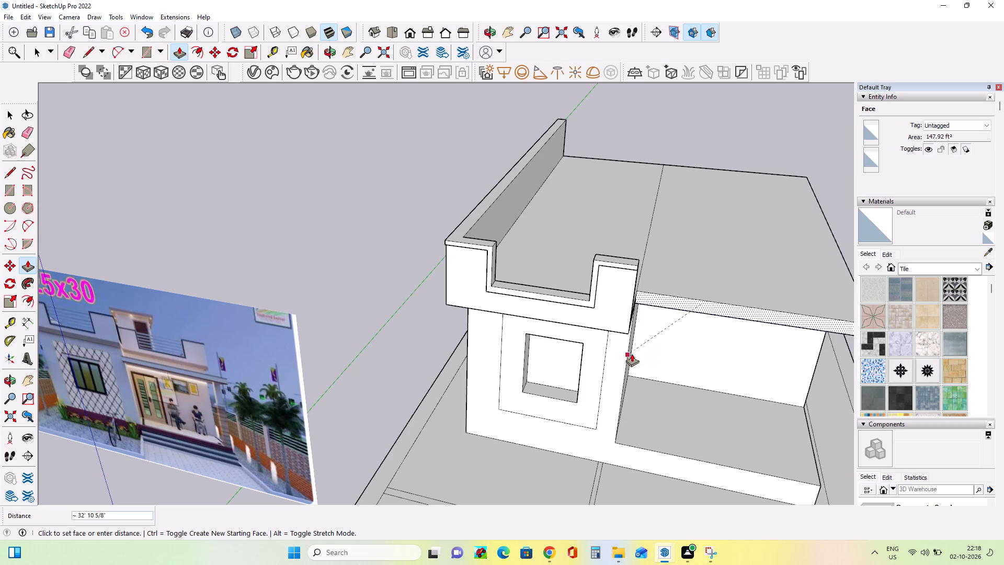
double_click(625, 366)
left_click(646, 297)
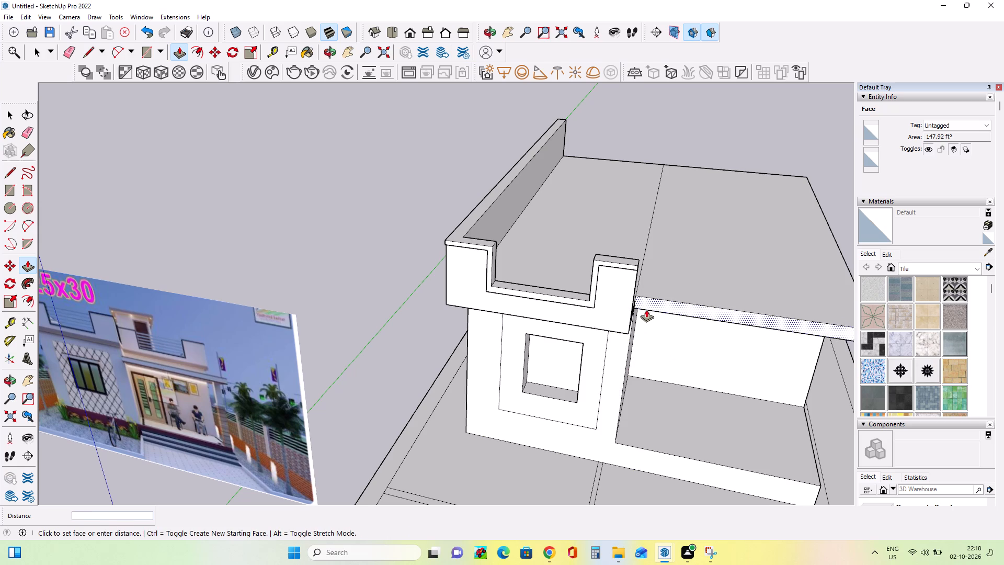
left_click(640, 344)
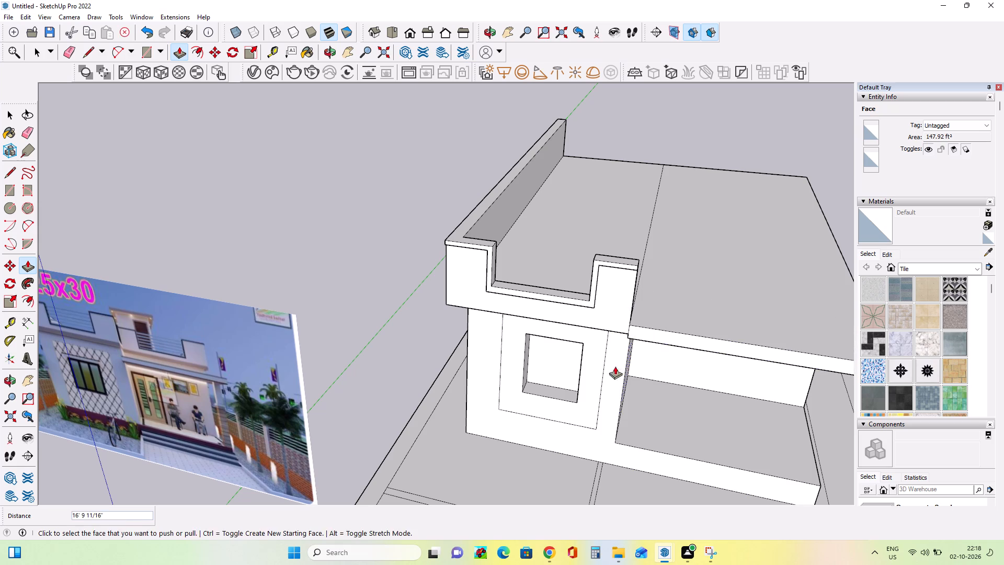
Compare the porch slab's height and projection with the porch canopy in the reference image.
middle_click_drag(618, 366, 680, 325)
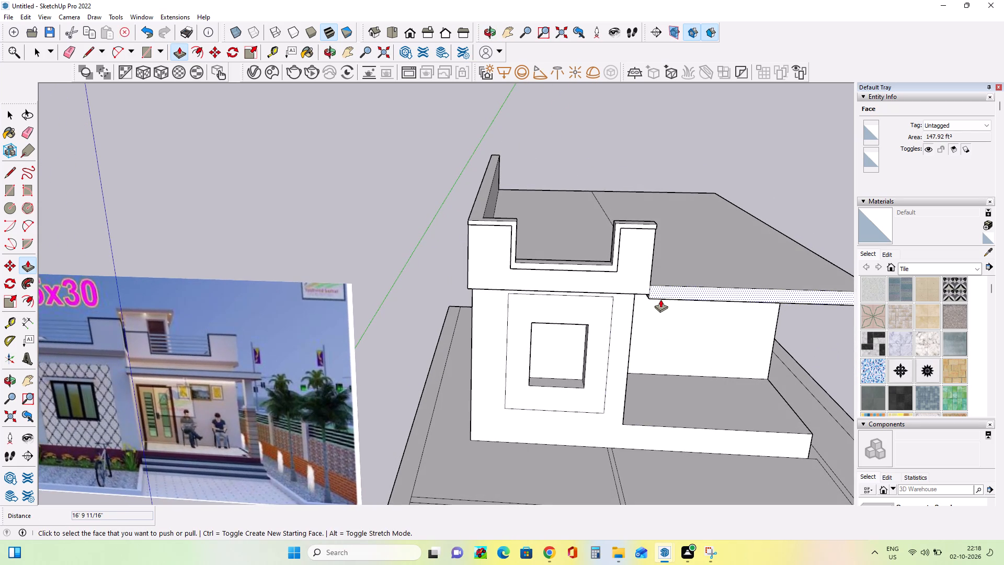
scroll(645, 298, "up", 4)
middle_click_drag(676, 284, 644, 284)
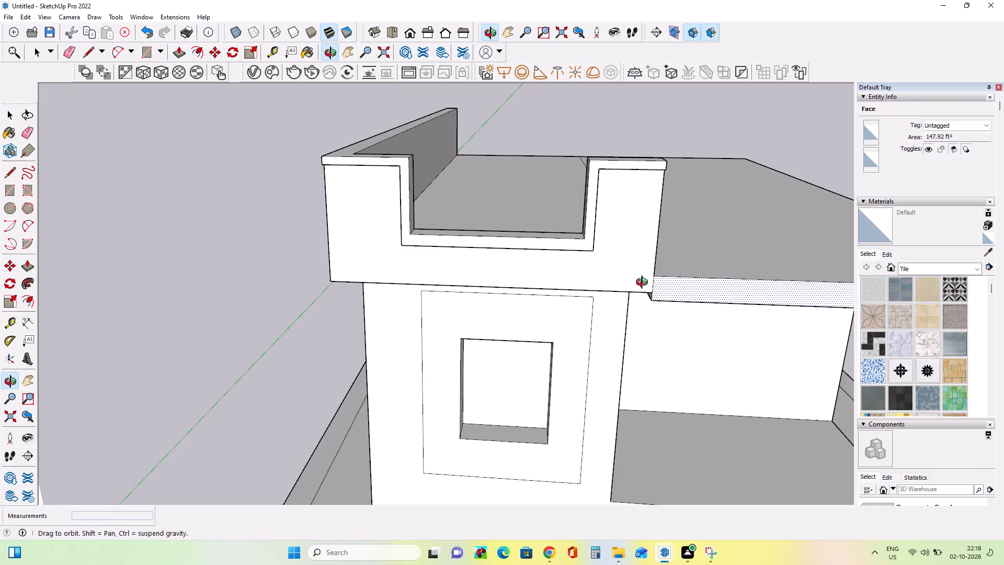
middle_click_drag(644, 284, 584, 272)
middle_click_drag(621, 286, 692, 300)
scroll(612, 329, "down", 8)
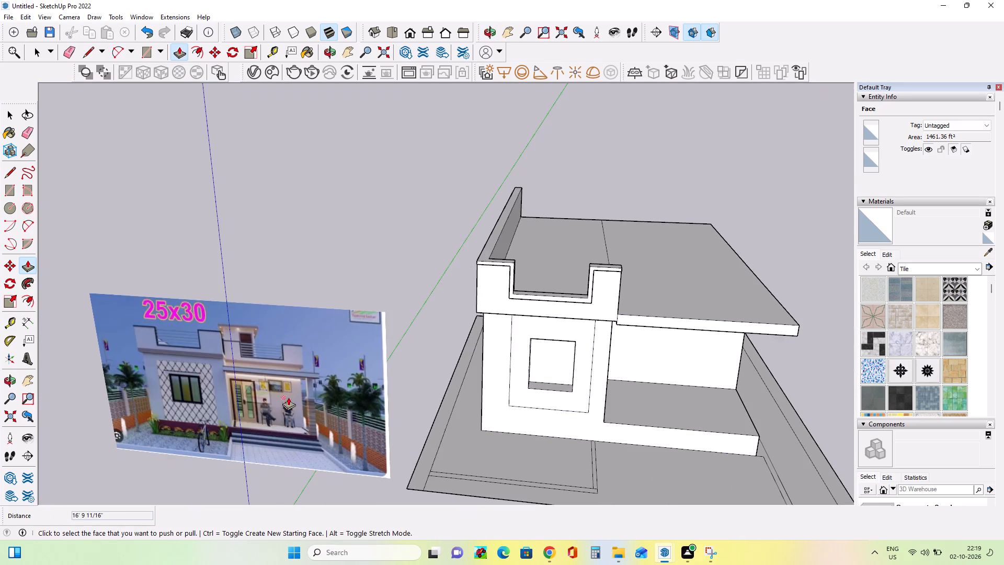
scroll(216, 401, "up", 6)
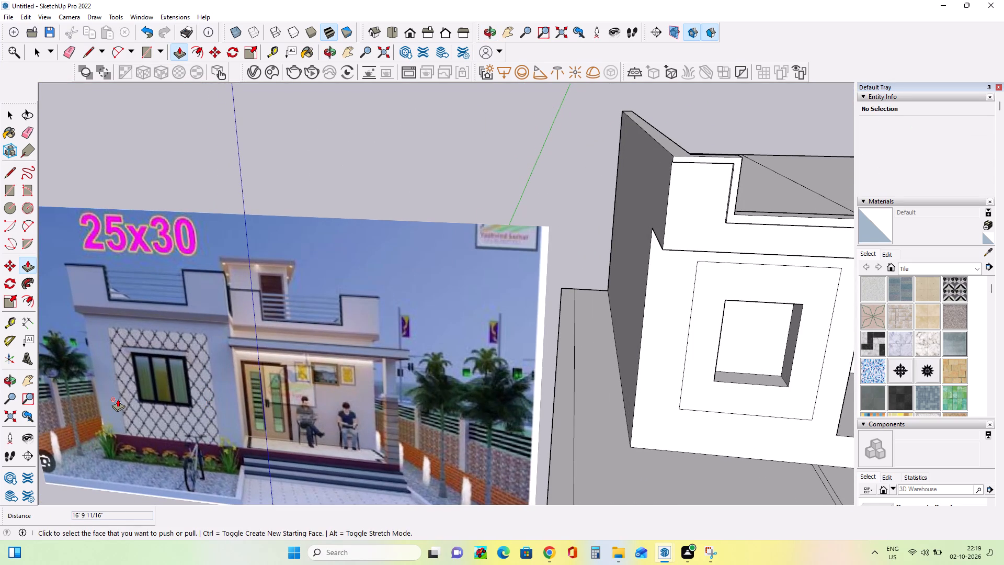
scroll(118, 399, "down", 7)
middle_click_drag(471, 373, 476, 351)
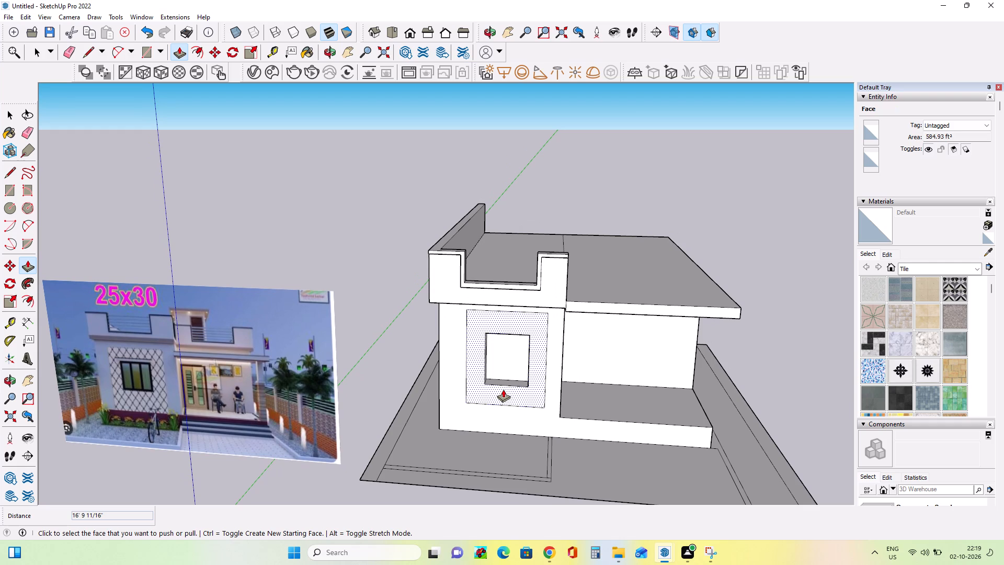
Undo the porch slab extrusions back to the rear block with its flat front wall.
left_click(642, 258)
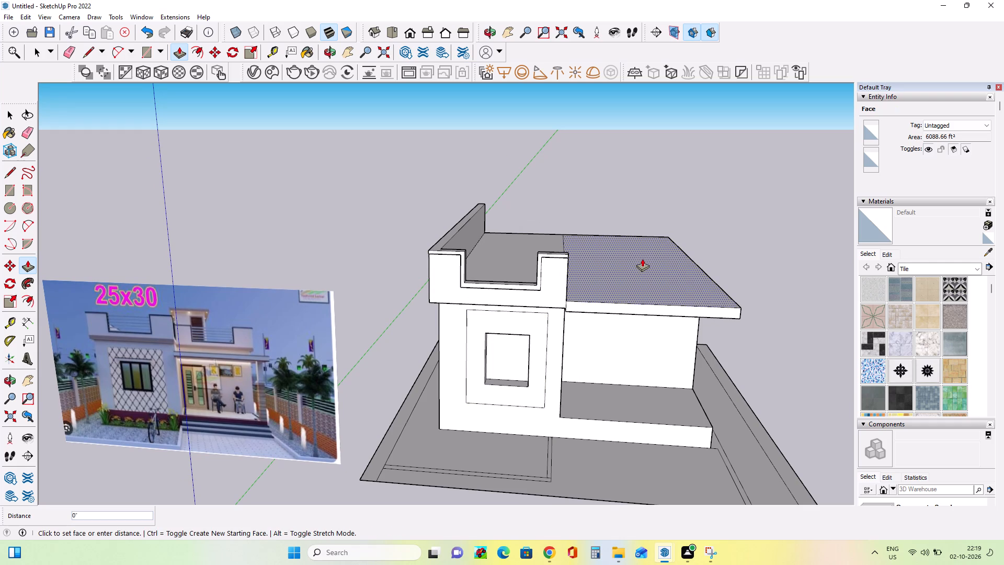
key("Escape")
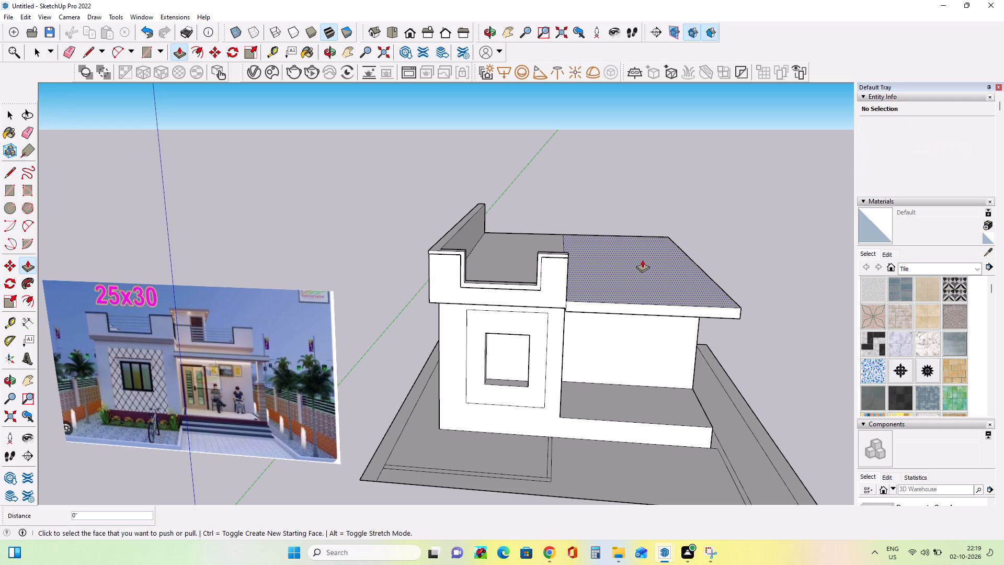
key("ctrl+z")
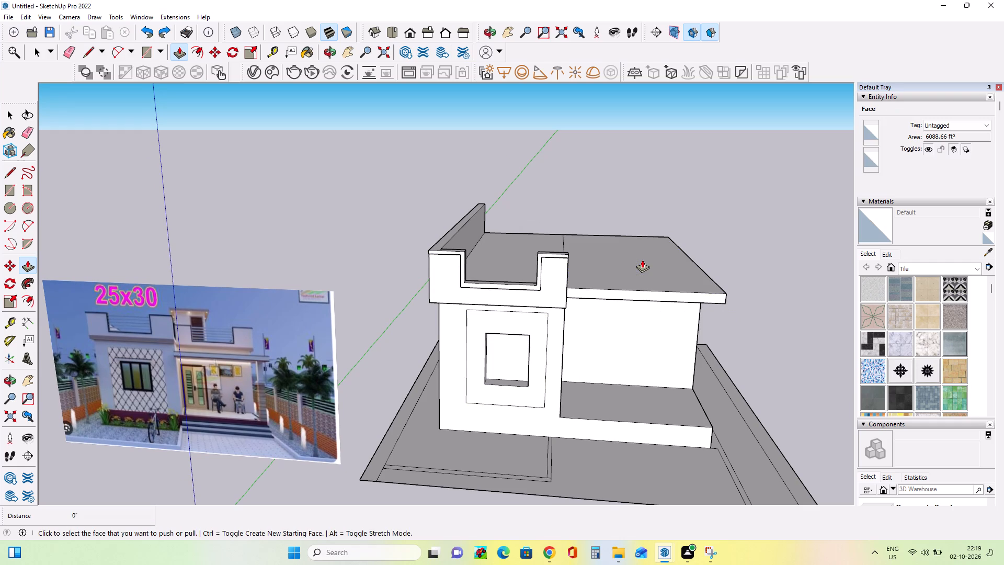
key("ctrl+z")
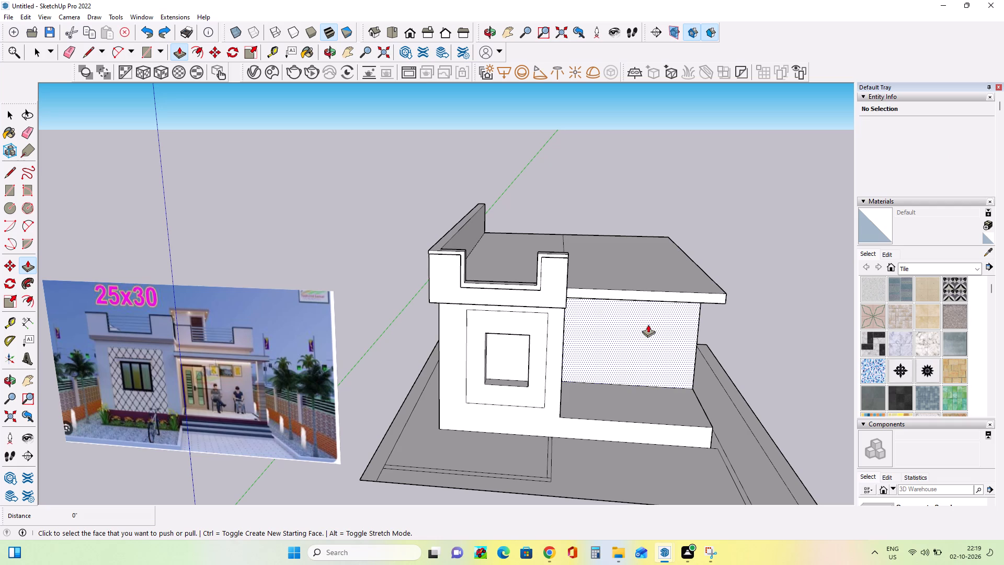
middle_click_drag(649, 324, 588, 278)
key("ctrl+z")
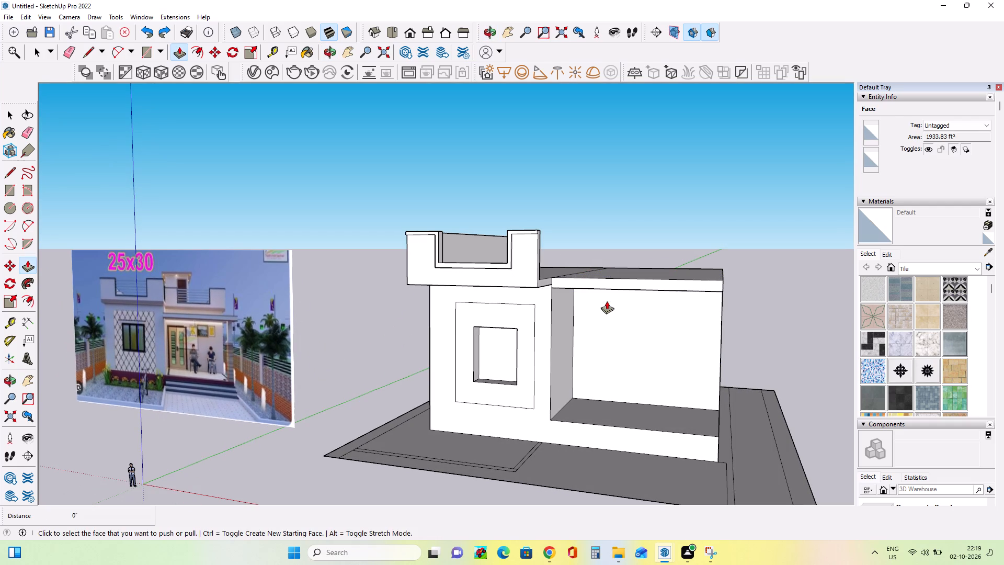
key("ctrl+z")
Lower the rear block's roof in successive pushes of about 3' 1", 1' 6" and 1' 11", below the front room's roof.
middle_click_drag(661, 265, 686, 306)
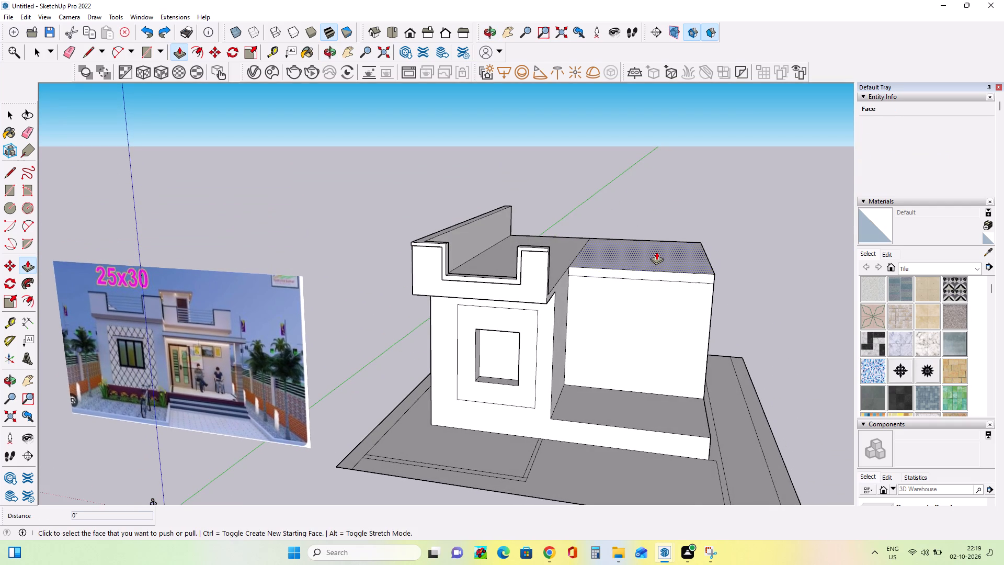
left_click(656, 252)
left_click(656, 263)
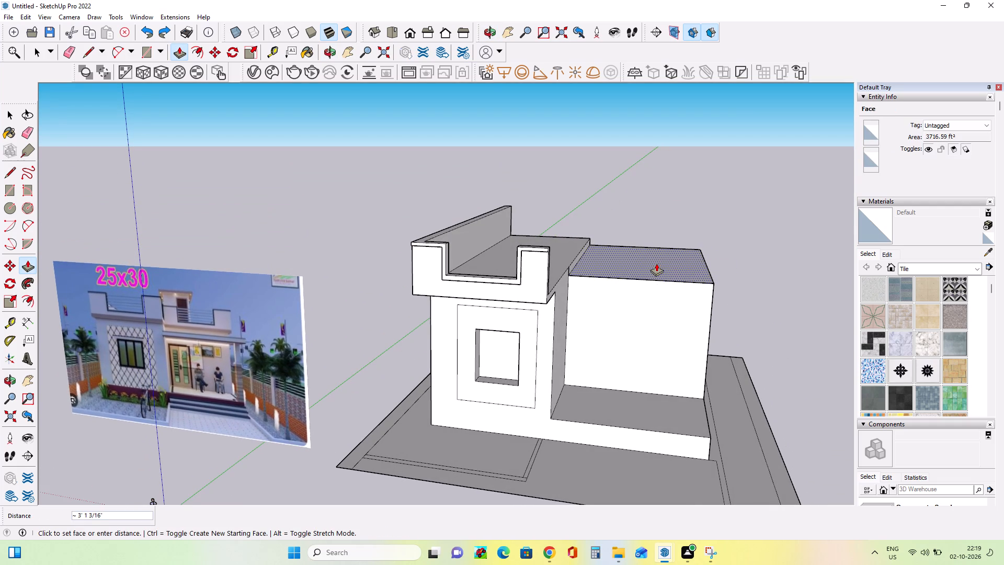
left_click(654, 269)
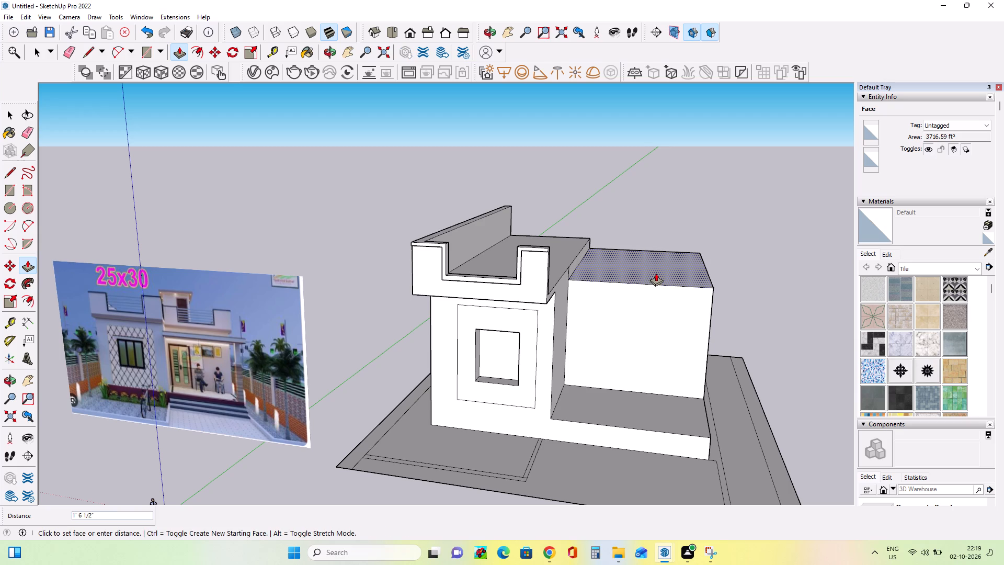
left_click(656, 273)
middle_click_drag(602, 333, 636, 327)
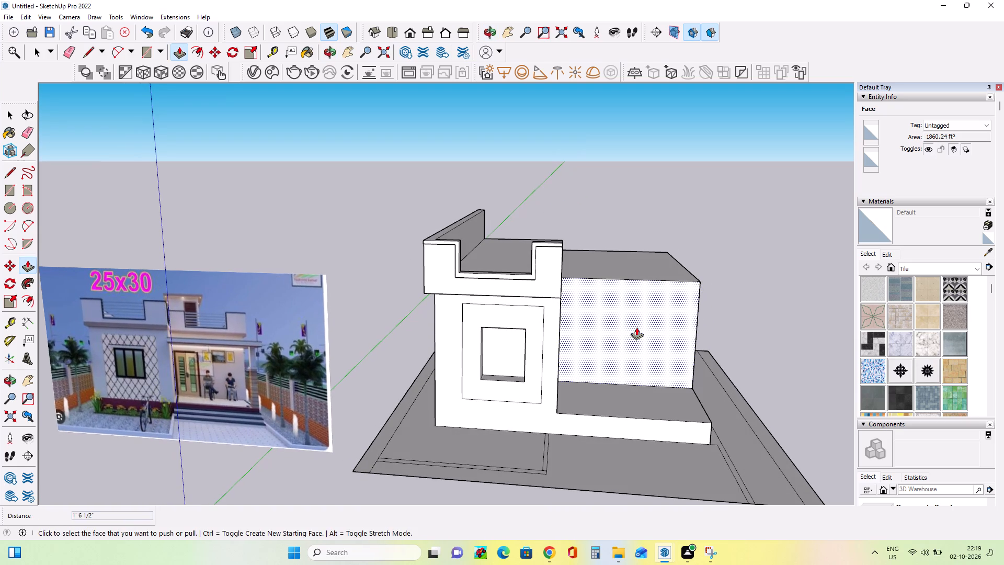
left_click(634, 264)
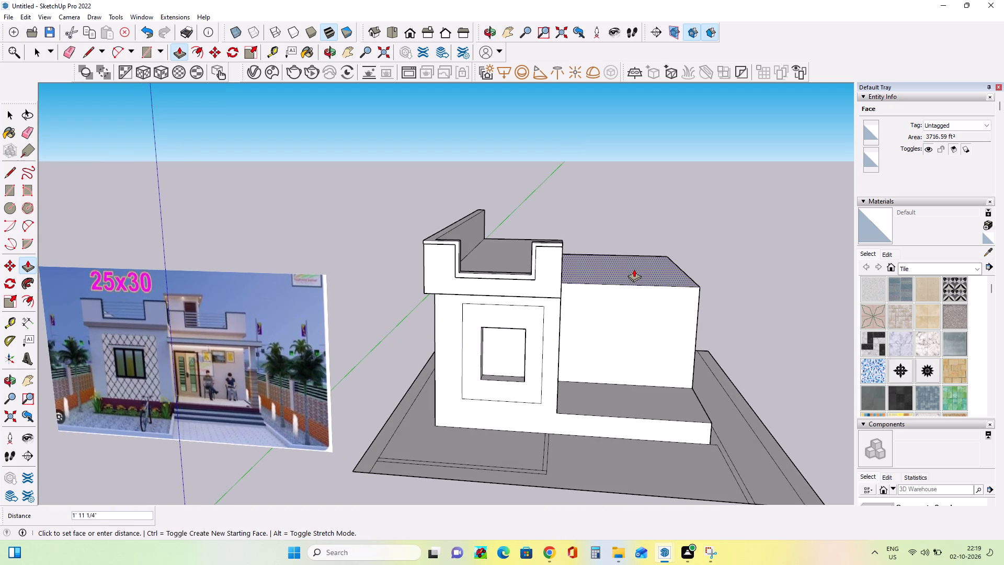
left_click(634, 269)
Draw a rectangular strip about 47' 9" by 2' 7" along the top edge of the lowered rear block's front wall.
middle_click_drag(665, 344, 609, 318)
middle_click_drag(584, 303, 617, 309)
left_click(8, 196)
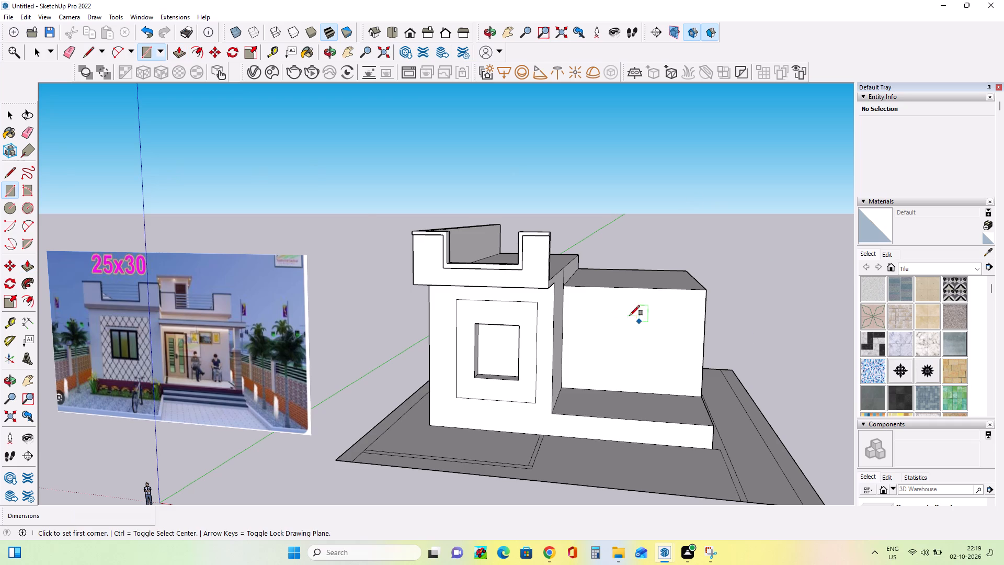
scroll(570, 309, "up", 7)
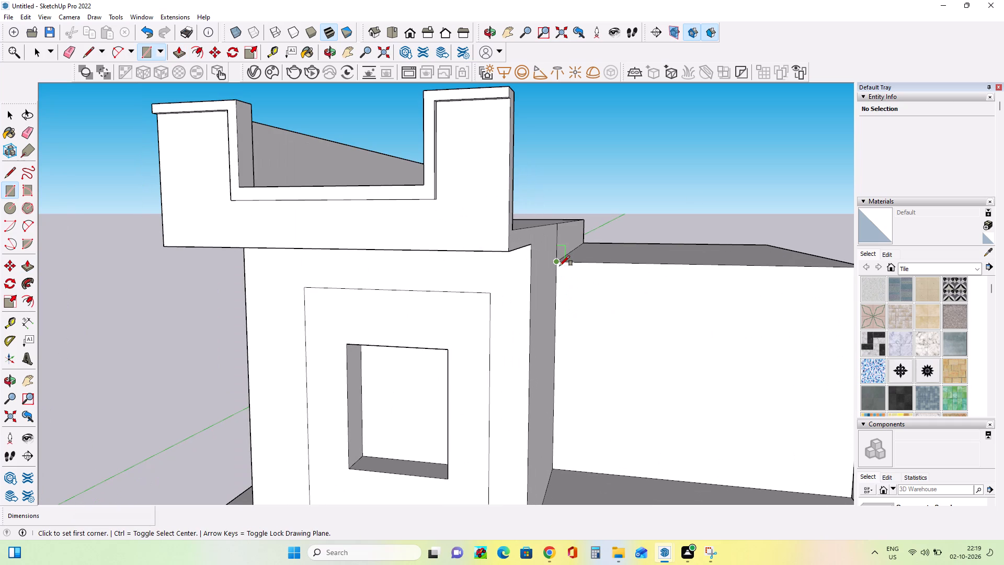
left_click(558, 264)
scroll(665, 296, "down", 6)
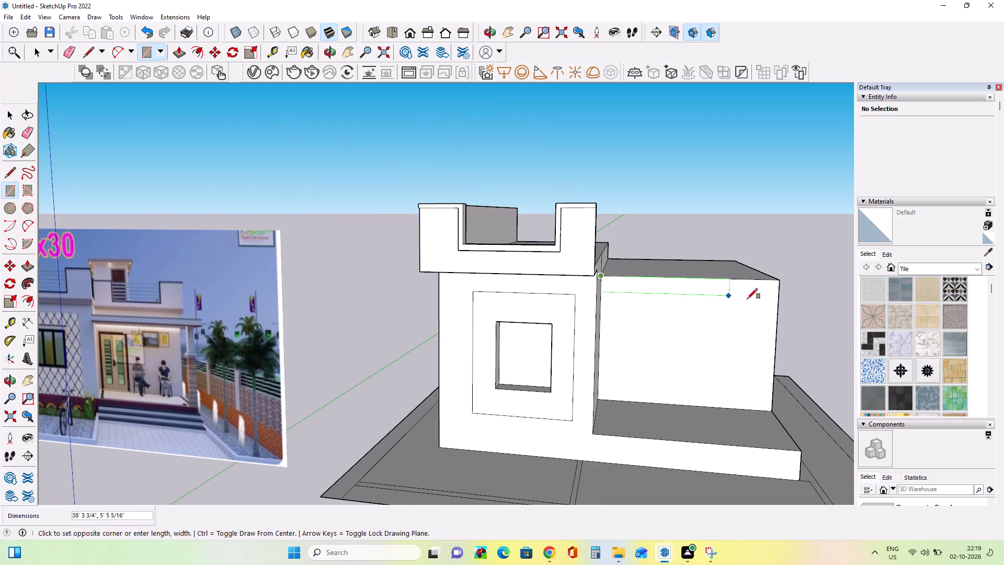
left_click(778, 289)
Pull the new strip forward about 32' 11" to form the porch slab, level with the front room's front wall.
left_click(27, 267)
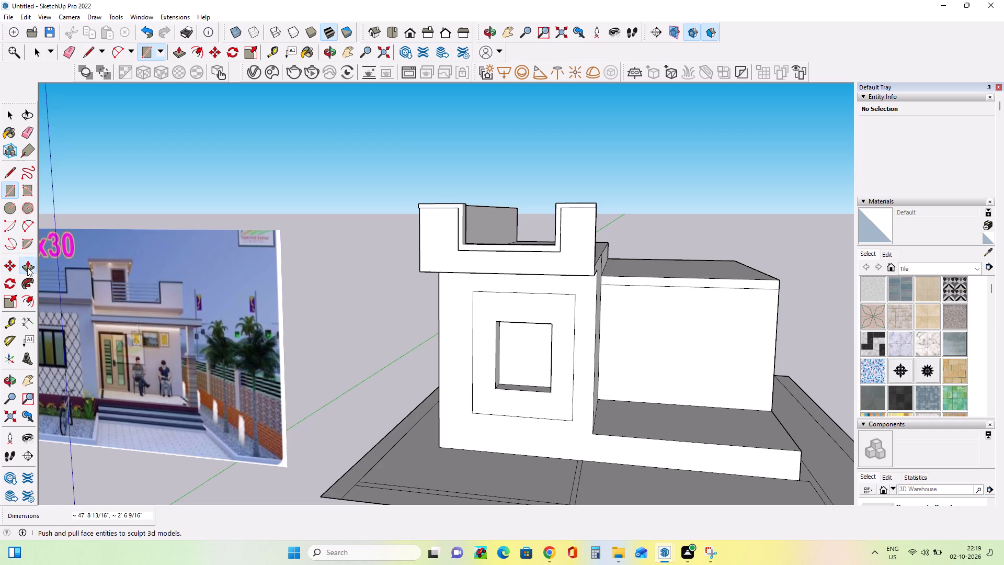
left_click(738, 282)
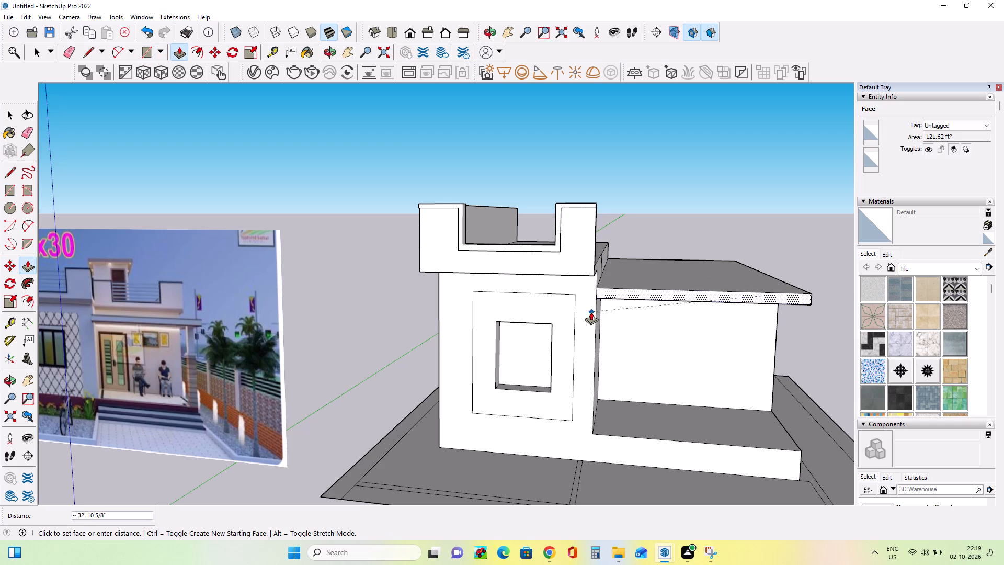
left_click(590, 310)
Pull the porch slab's front face forward about 11' 1", then readjust its projection to extend just past the front room's wall.
middle_click_drag(599, 312, 604, 303)
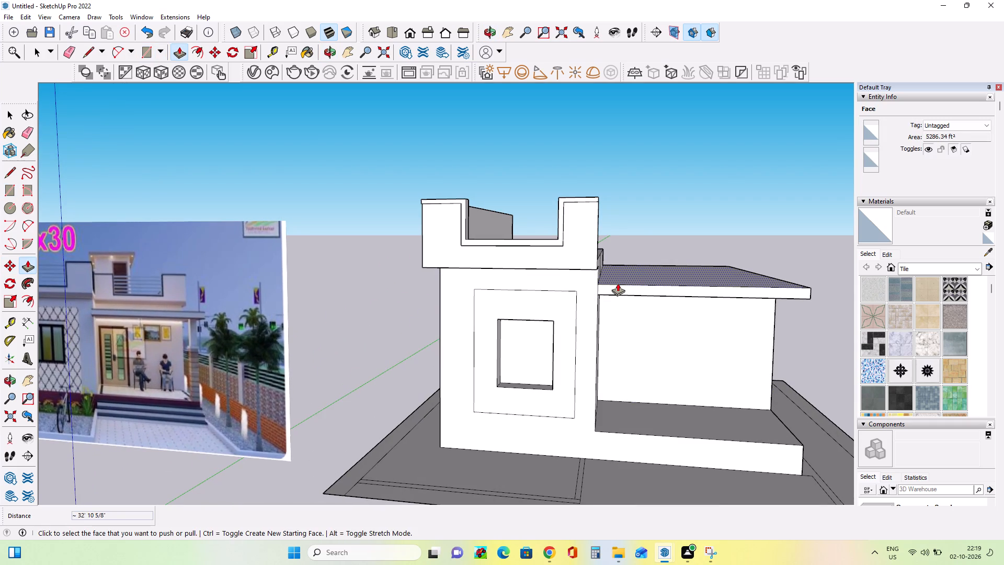
left_click(609, 287)
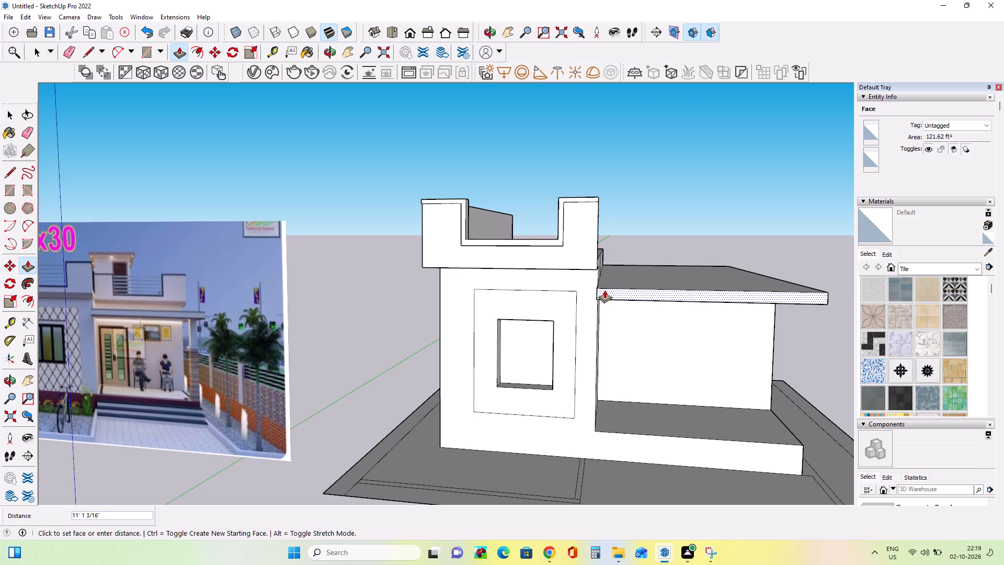
left_click(604, 290)
middle_click_drag(575, 322, 722, 305)
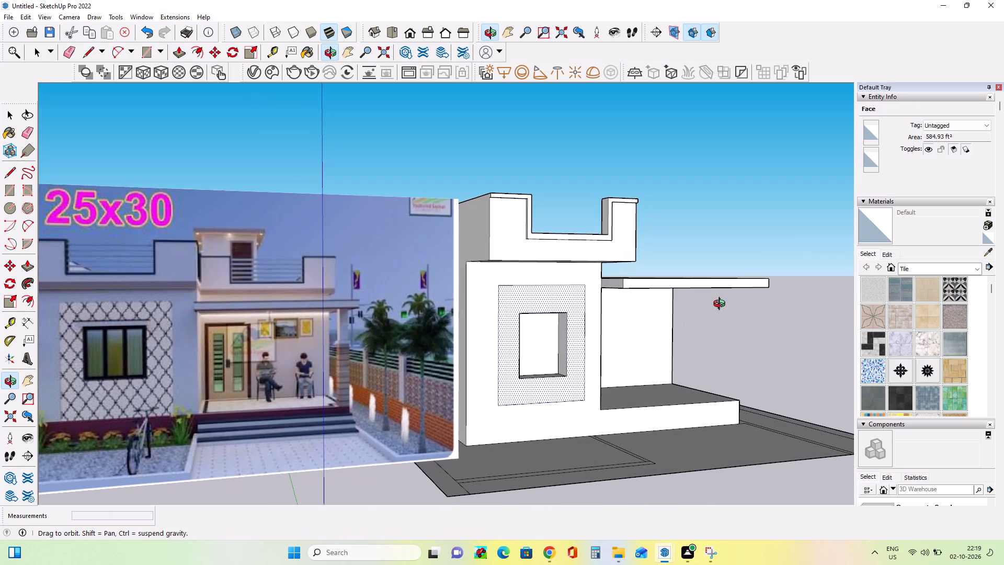
middle_click_drag(722, 305, 704, 308)
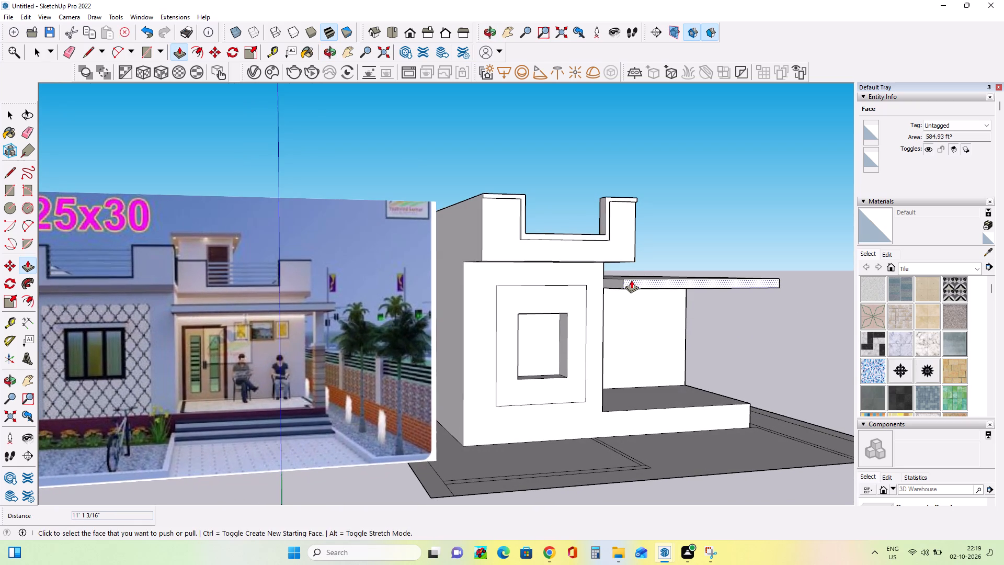
left_click(631, 280)
triple_click(617, 279)
middle_click(677, 300)
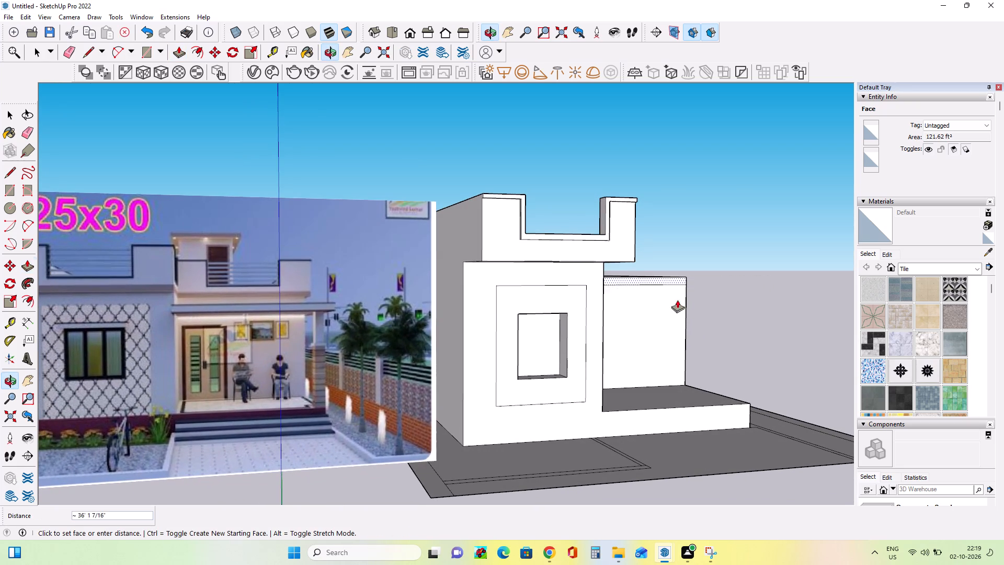
double_click(616, 279)
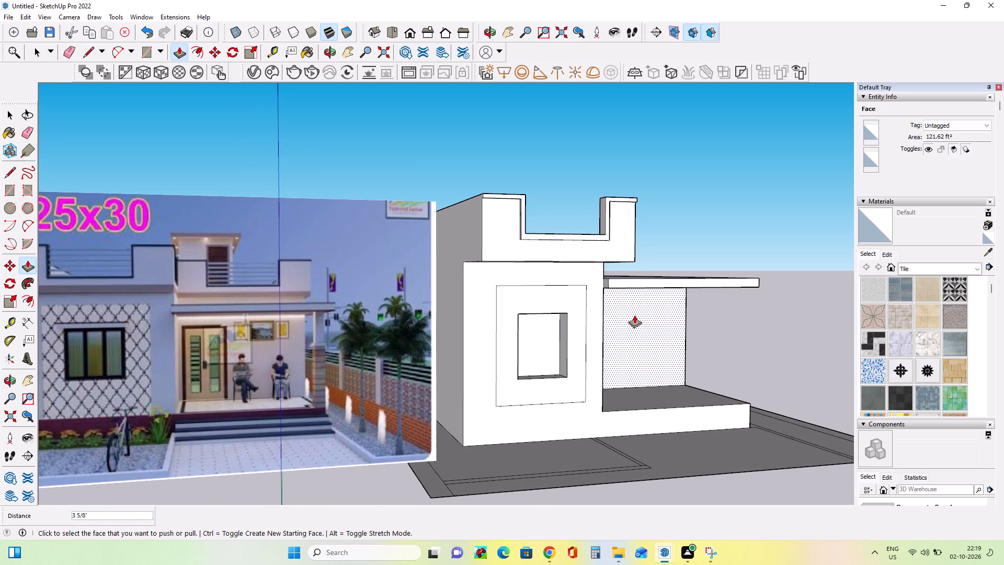
Draw a rectangle about 65' 8" by 42' over the rear part of the lowered roof, ending at the corner beside the front room's roof.
middle_click_drag(615, 323, 568, 372)
scroll(625, 321, "up", 3)
scroll(625, 321, "down", 2)
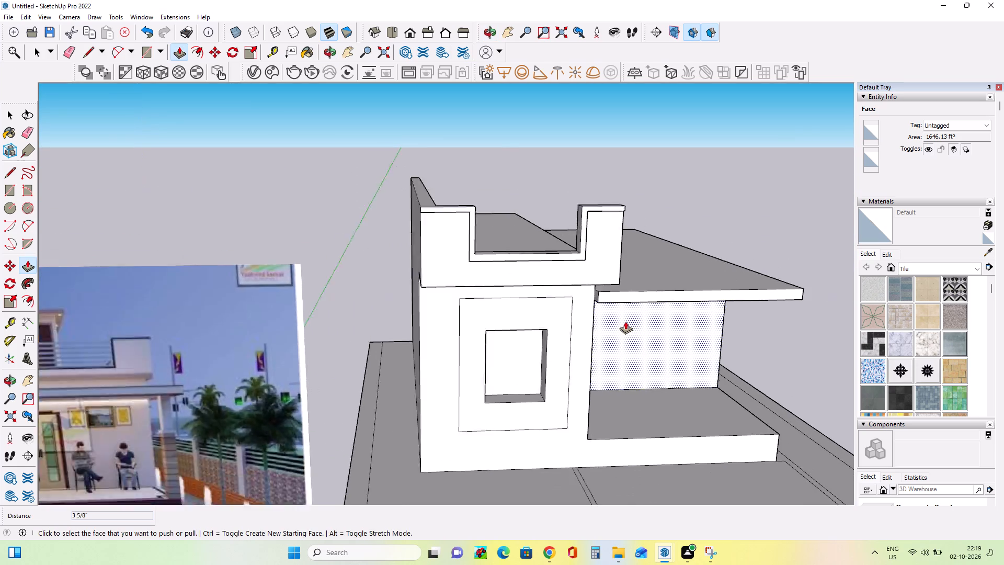
scroll(625, 321, "down", 6)
middle_click_drag(683, 336, 618, 311)
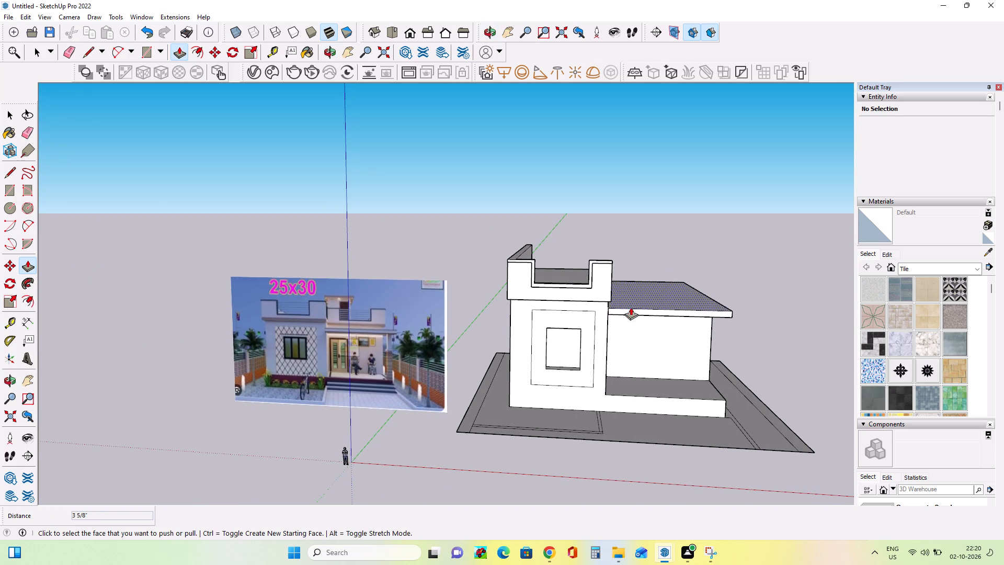
middle_click_drag(631, 311, 632, 346)
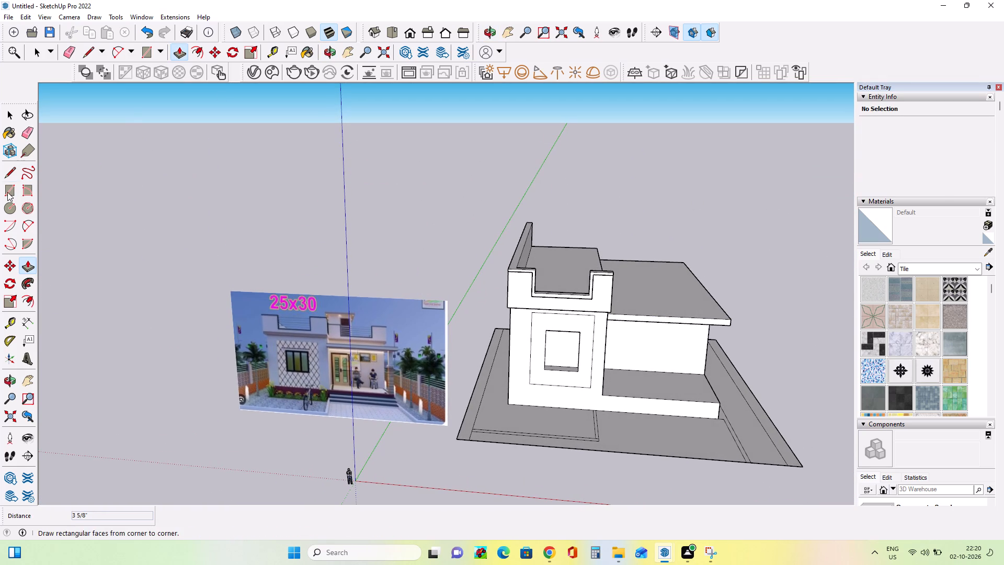
left_click(7, 192)
middle_click_drag(668, 292, 632, 315)
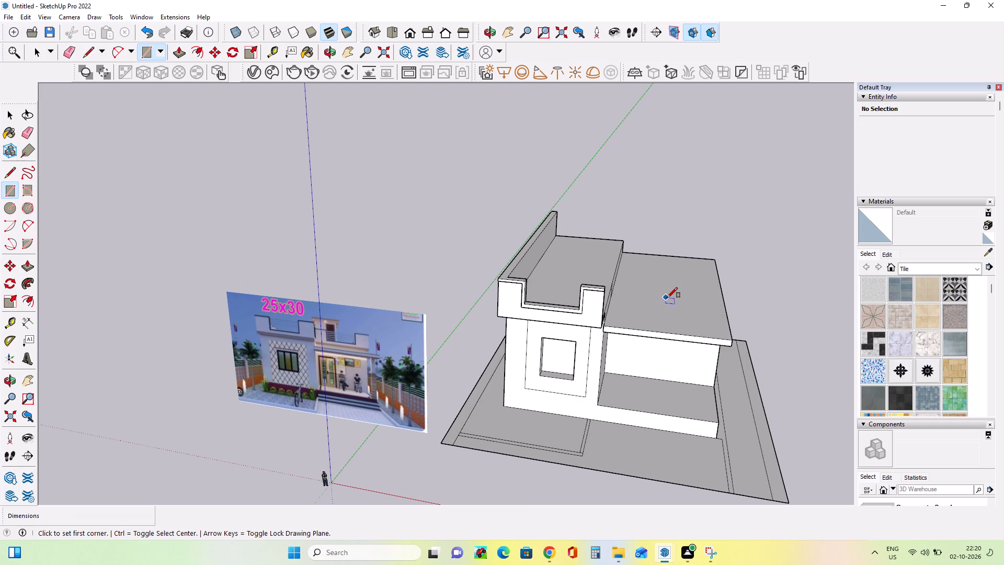
left_click(710, 298)
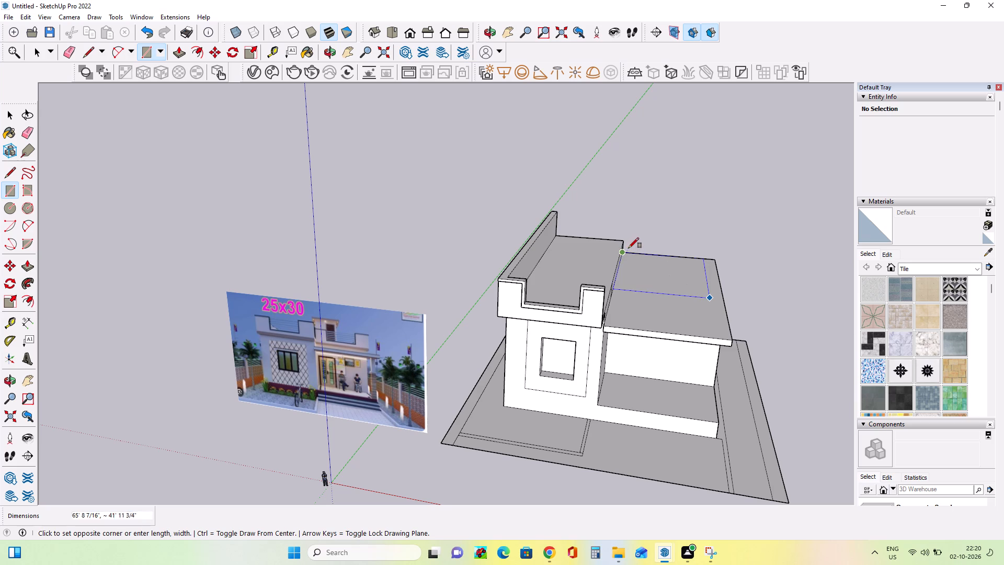
scroll(626, 253, "up", 7)
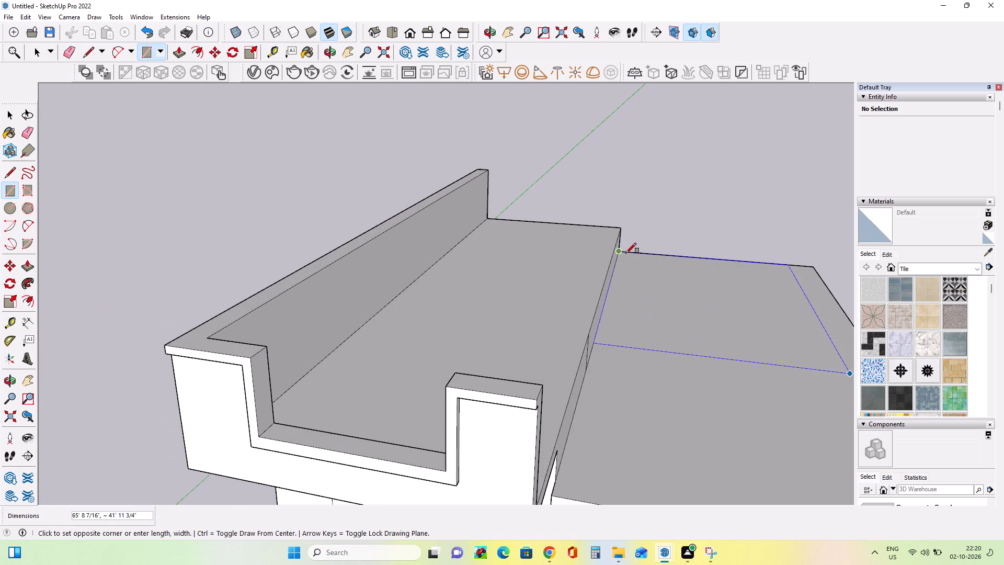
left_click(626, 253)
Raise the new rear roof rectangle about 6' 7", level with the front room's roof.
scroll(618, 332, "down", 9)
middle_click_drag(647, 378, 672, 336)
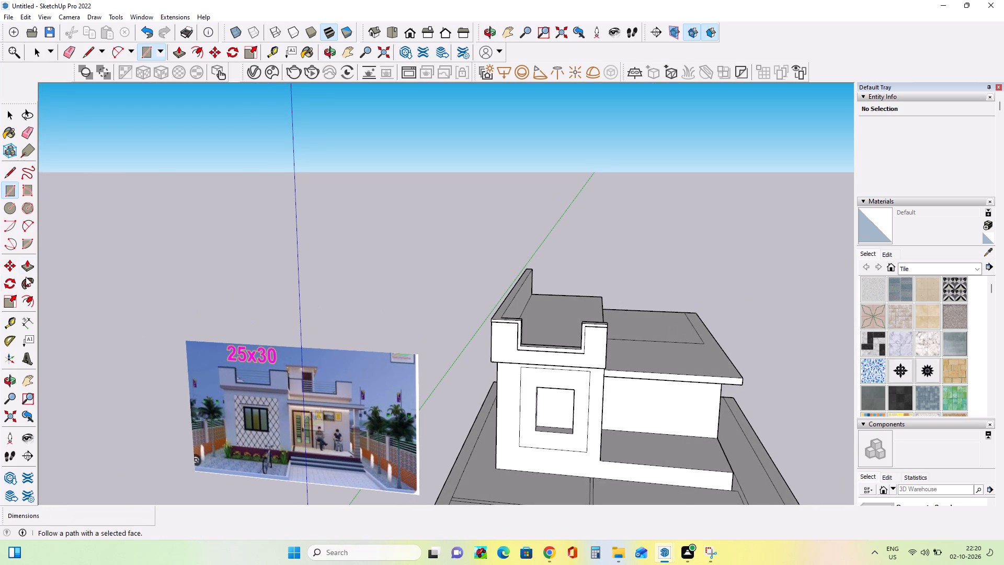
left_click(27, 264)
left_click(680, 331)
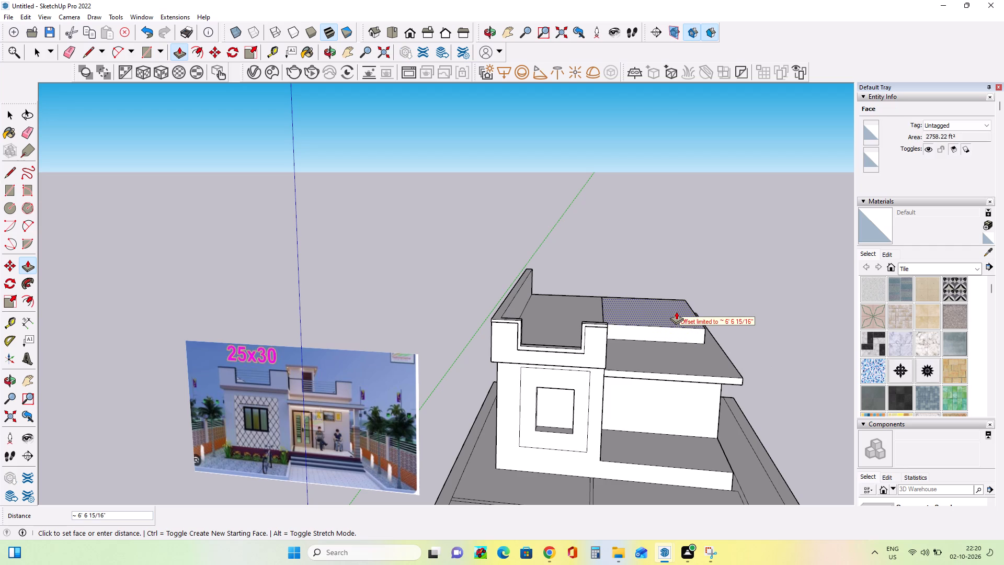
left_click(676, 311)
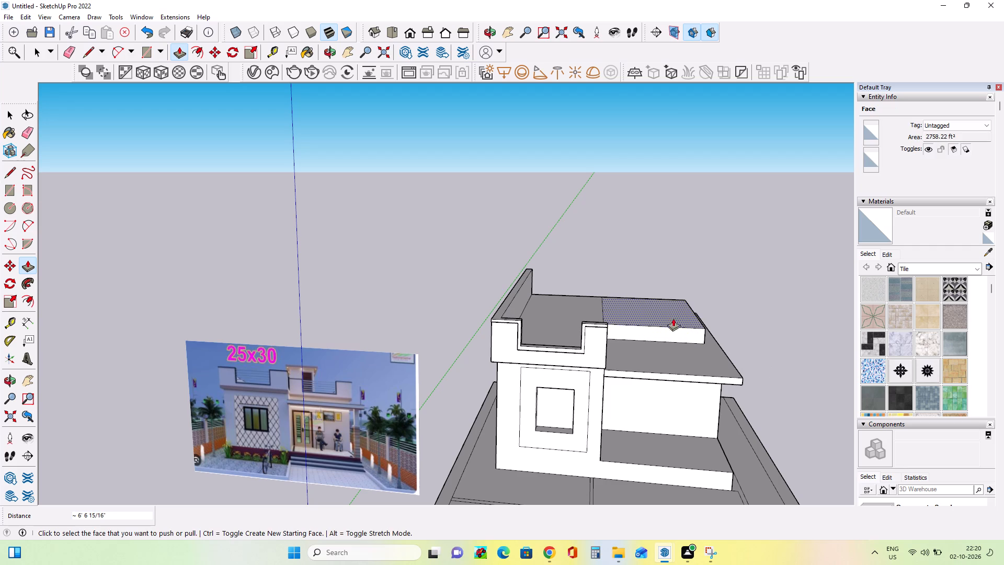
Adjust the front face of the raised rear block in repeated pushes and pulls, extending it forward over the lowered roof.
middle_click_drag(689, 354, 691, 320)
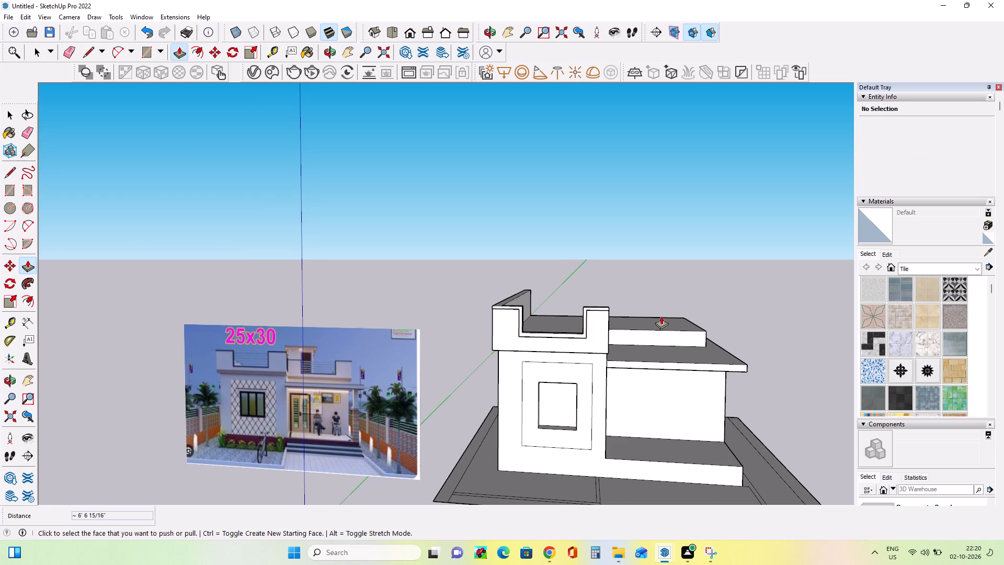
double_click(666, 336)
double_click(666, 339)
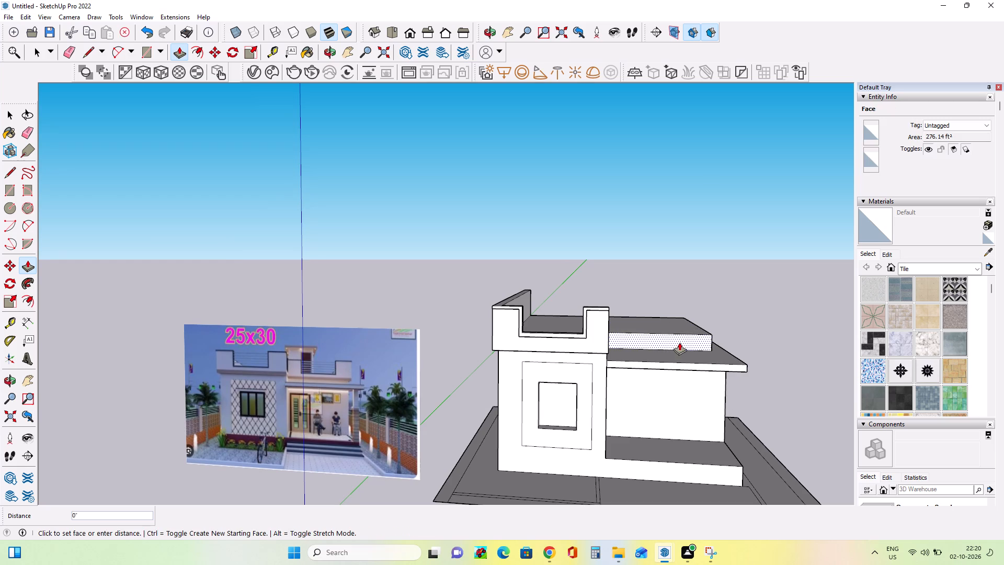
middle_click_drag(693, 332, 651, 383)
double_click(644, 343)
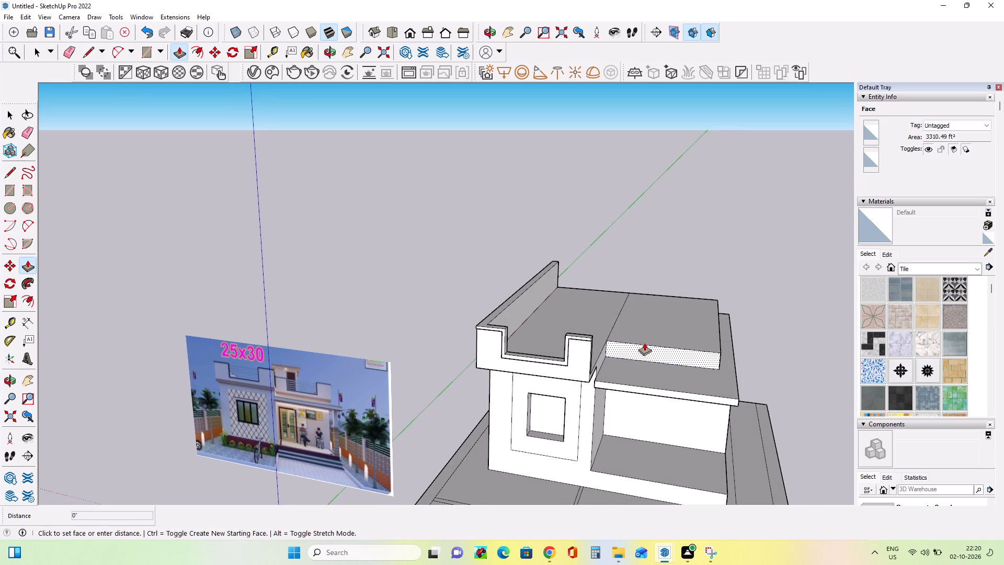
double_click(644, 346)
scroll(669, 353, "up", 1)
middle_click(669, 353)
middle_click_drag(676, 349, 720, 306)
left_click(682, 338)
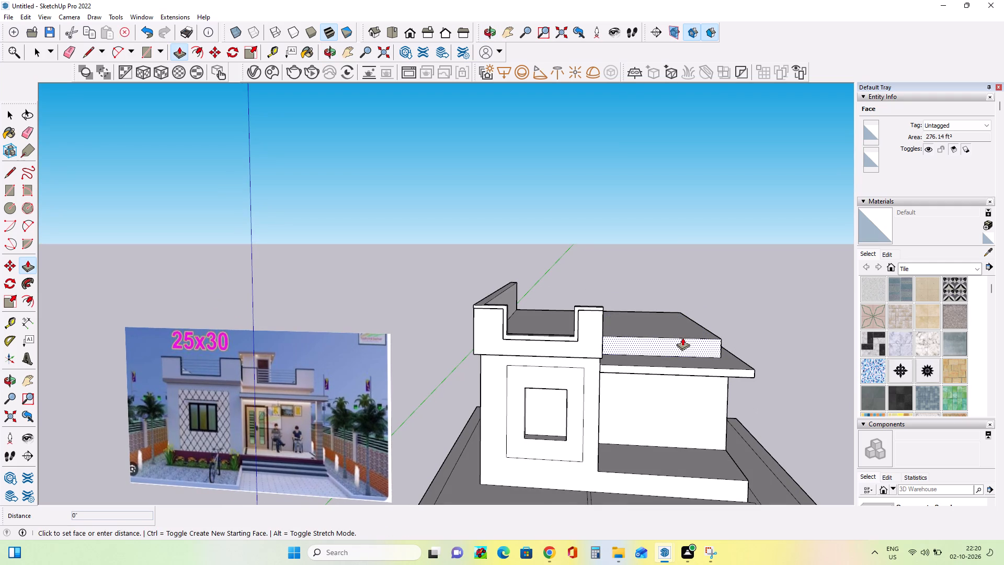
double_click(680, 331)
Draw a narrow rectangular strip about 42' long along the top edge of the raised block's front face.
middle_click_drag(724, 342, 720, 371)
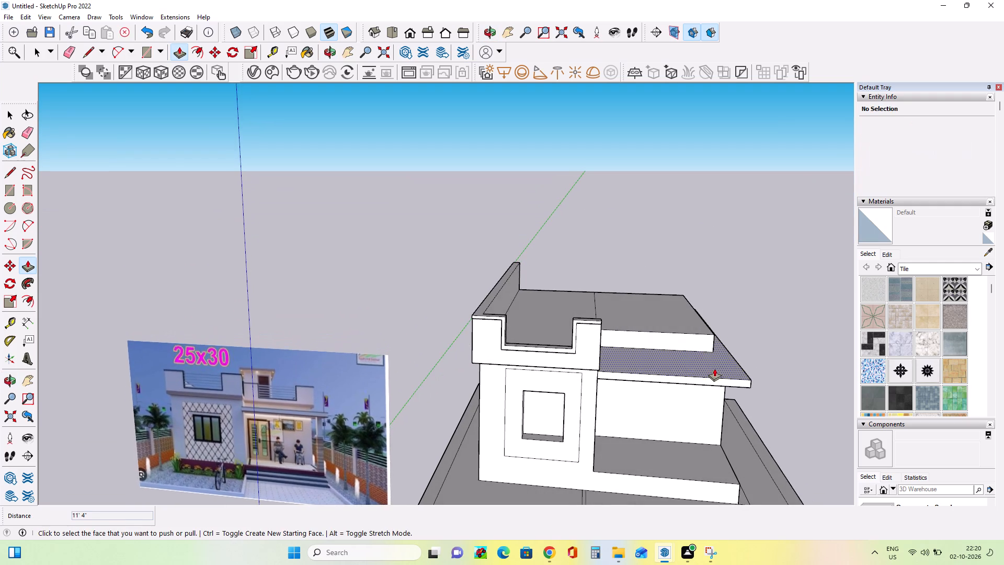
scroll(670, 364, "up", 3)
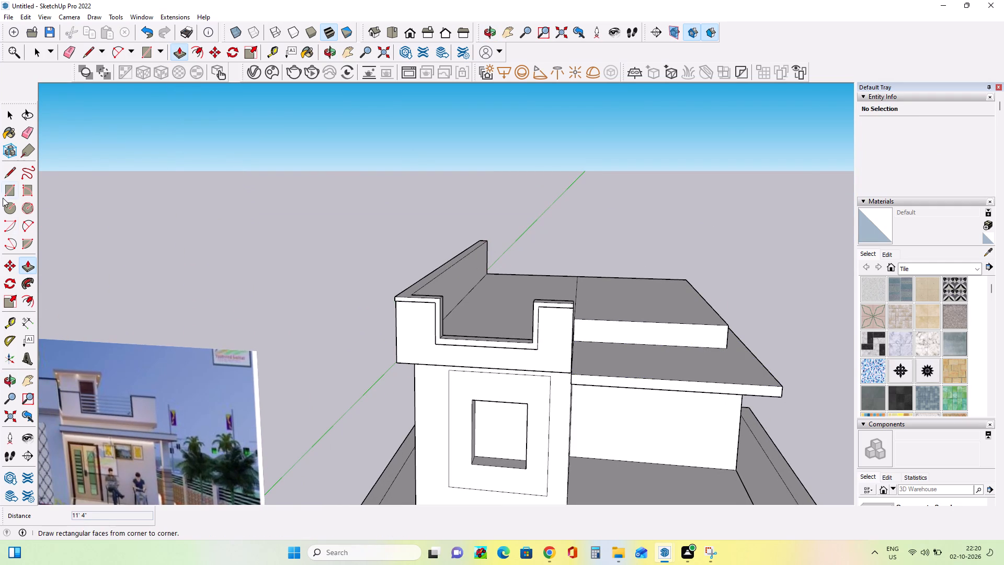
left_click(14, 186)
middle_click_drag(637, 353, 578, 369)
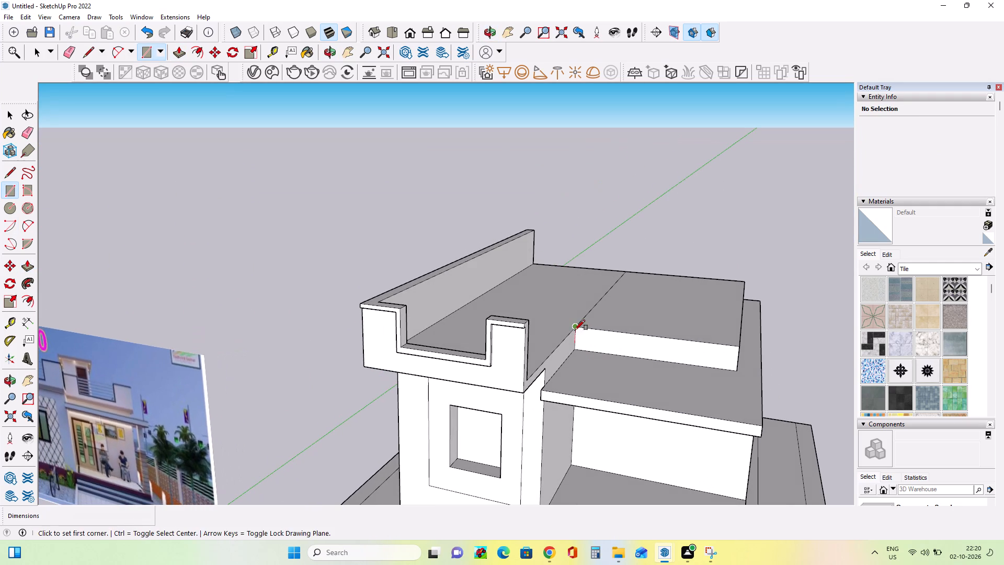
left_click(576, 329)
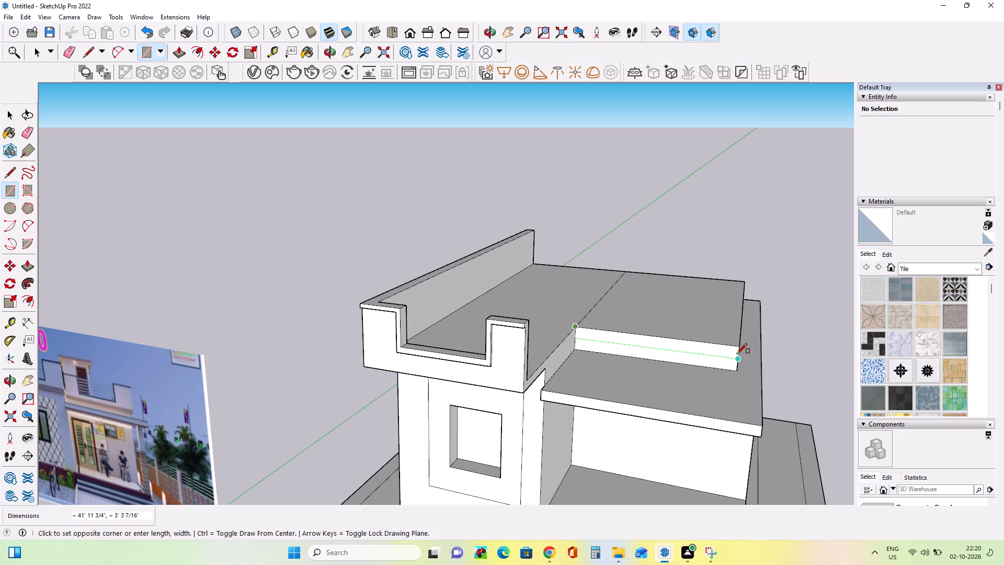
scroll(737, 352, "up", 5)
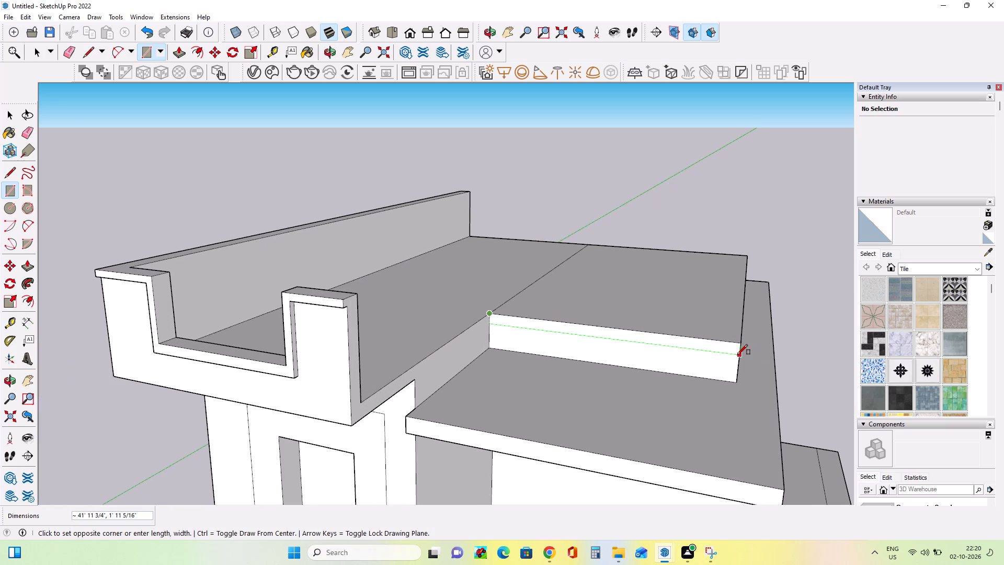
left_click(737, 353)
Examine the upper roof and parapet in the reference image and compare them with the model's stepped roof.
middle_click_drag(579, 399, 675, 425)
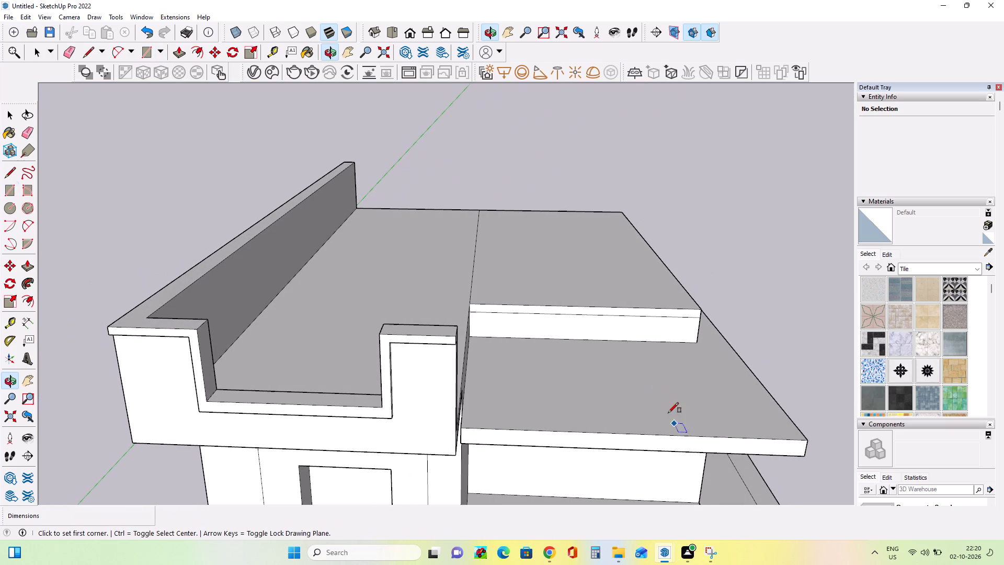
scroll(599, 422, "down", 8)
scroll(499, 474, "down", 8)
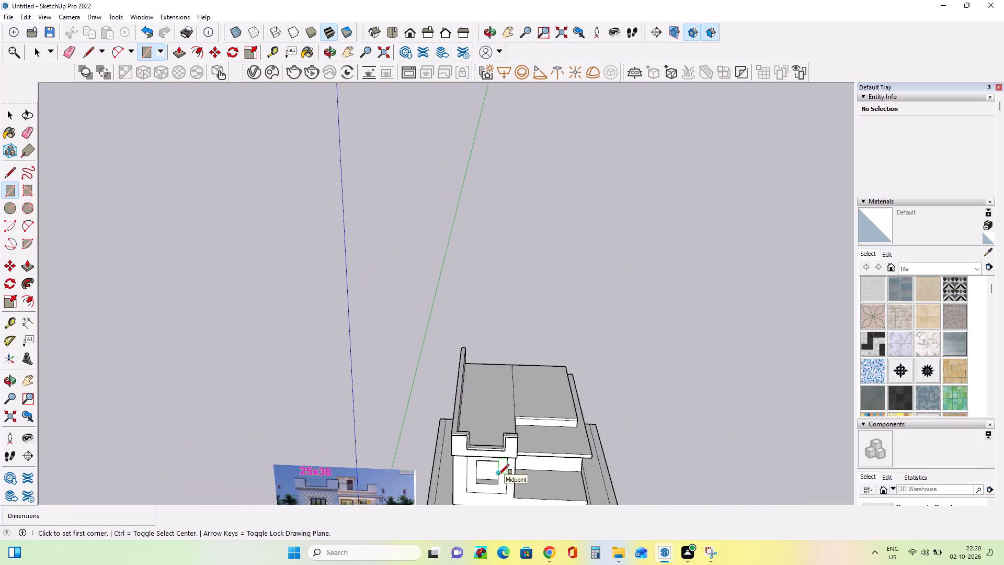
left_click(33, 382)
left_click_drag(272, 445, 263, 322)
scroll(426, 349, "up", 8)
middle_click_drag(421, 376, 361, 402)
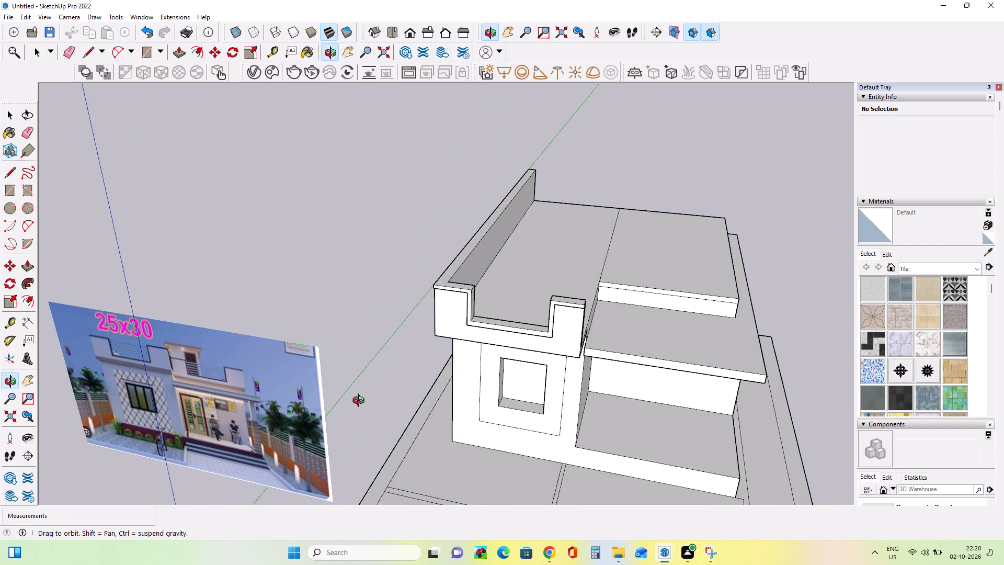
middle_click_drag(361, 402, 403, 393)
scroll(233, 397, "up", 4)
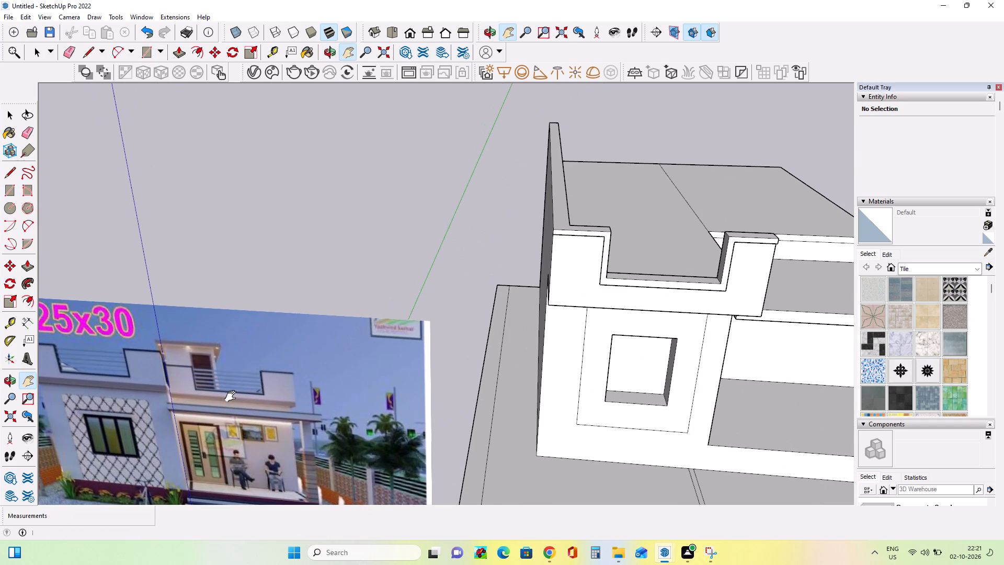
middle_click_drag(233, 397, 203, 394)
scroll(203, 394, "down", 8)
middle_click_drag(255, 424, 273, 393)
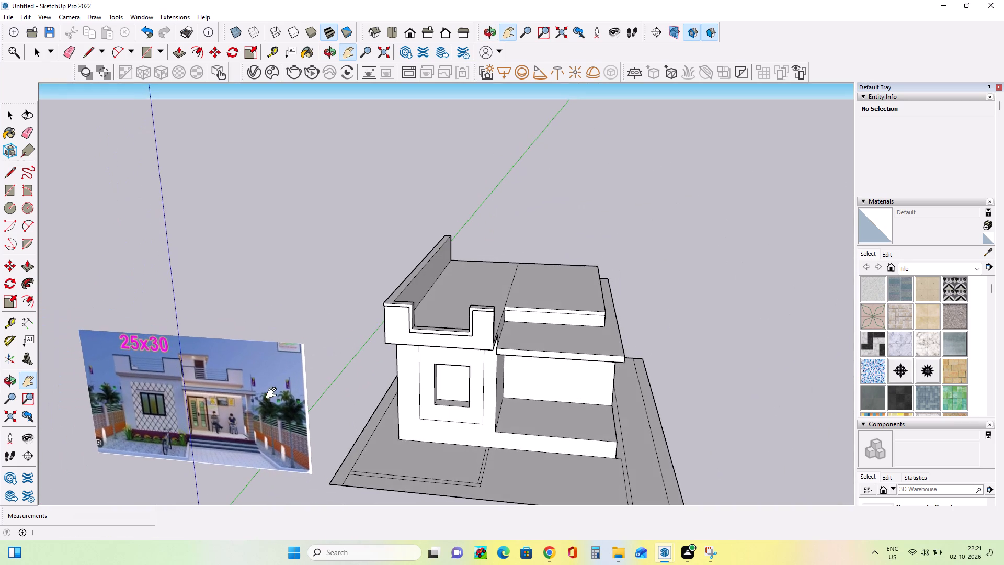
Pull the strip on the raised block forward about 14' to form a thin roof slab overhanging the lowered roof.
middle_click_drag(535, 388, 493, 394)
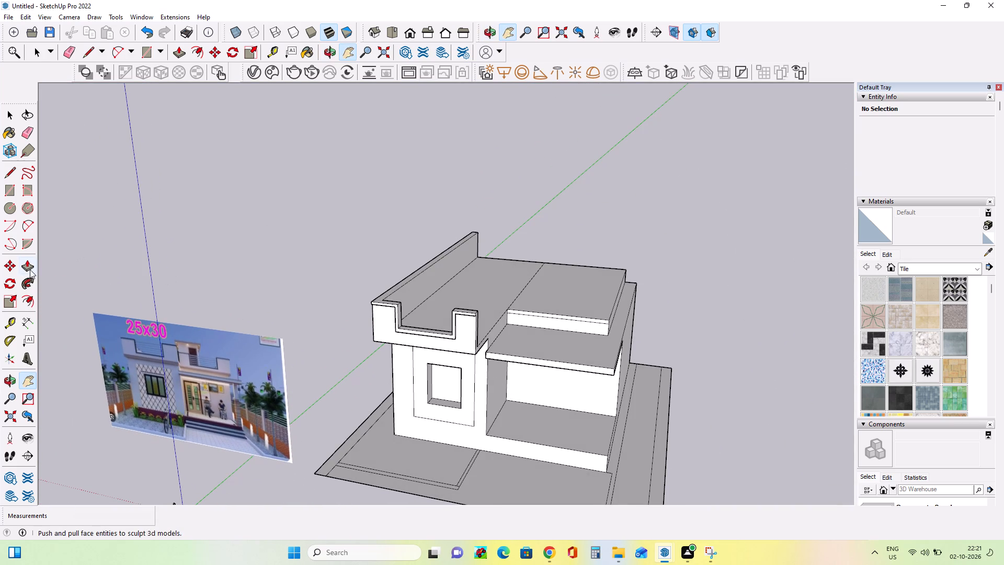
left_click(30, 269)
left_click(539, 313)
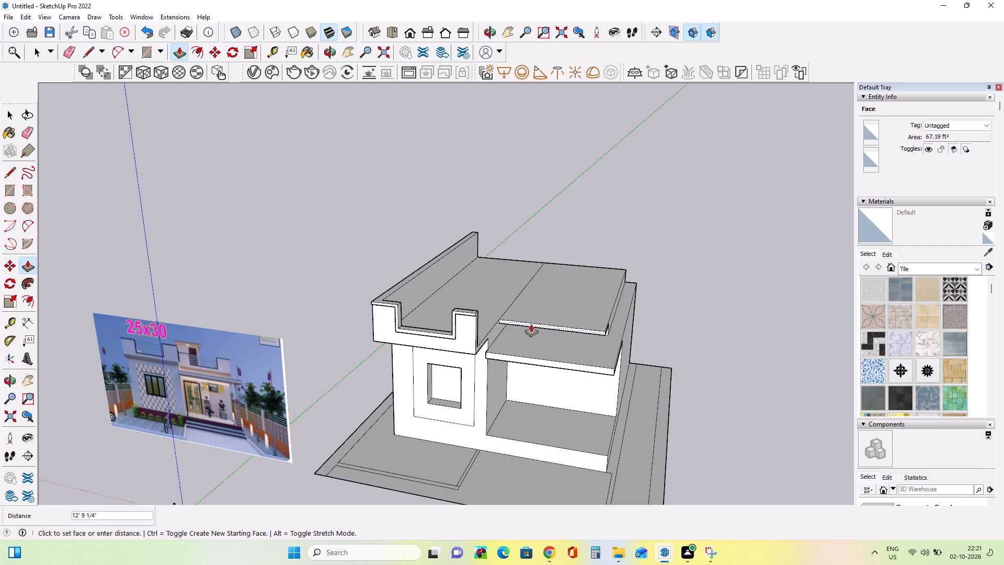
left_click(531, 324)
Draw a narrow rectangle about 42' by 2' 4" along the front edge of the overhanging roof slab's top.
middle_click_drag(557, 322, 587, 370)
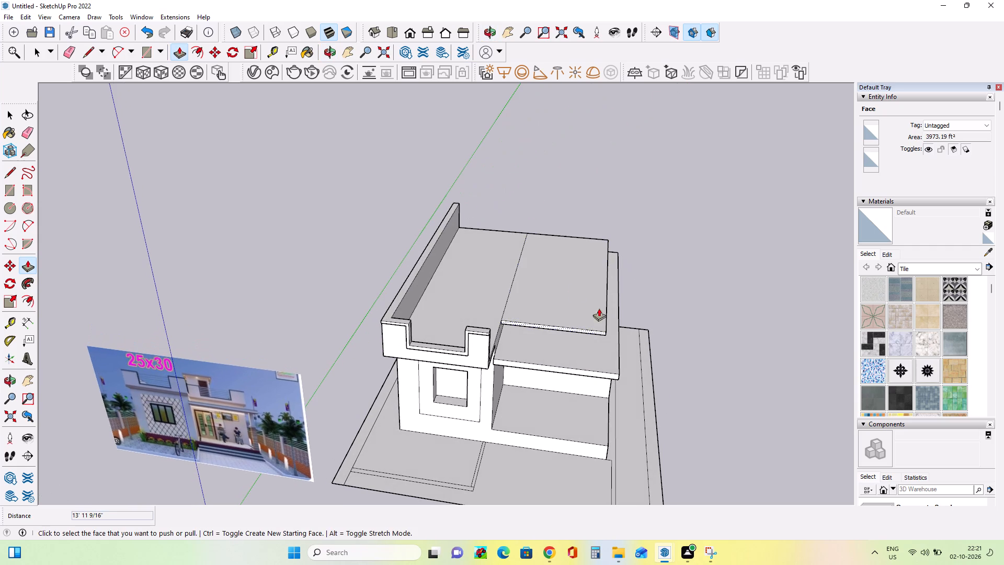
middle_click_drag(526, 418, 557, 391)
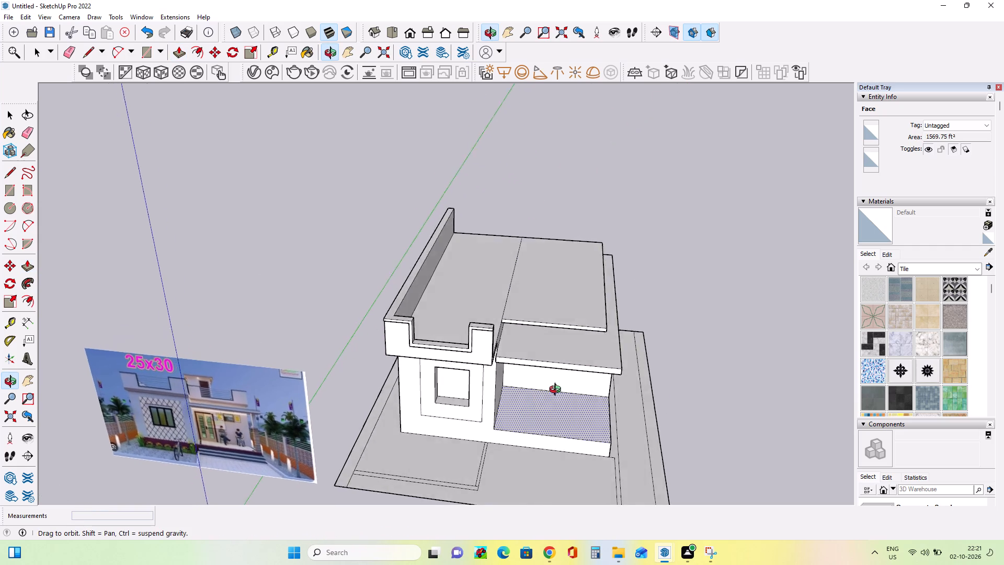
middle_click_drag(557, 391, 555, 408)
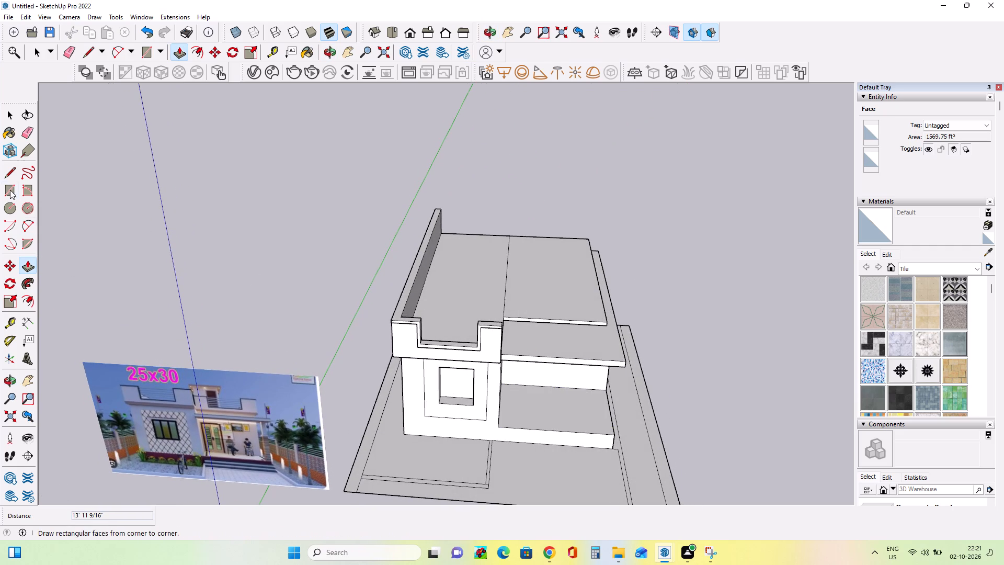
left_click(10, 190)
scroll(519, 310, "up", 7)
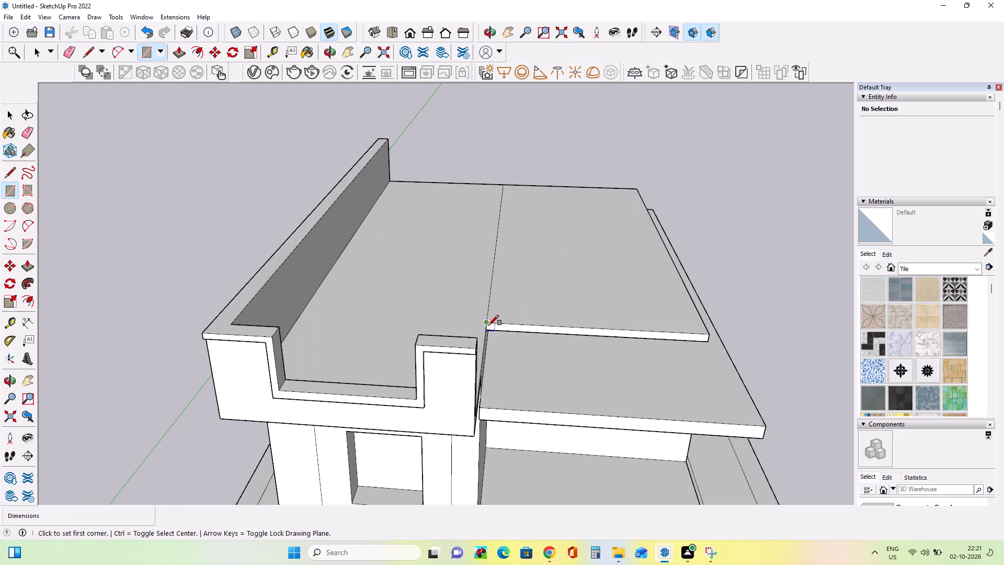
left_click(488, 325)
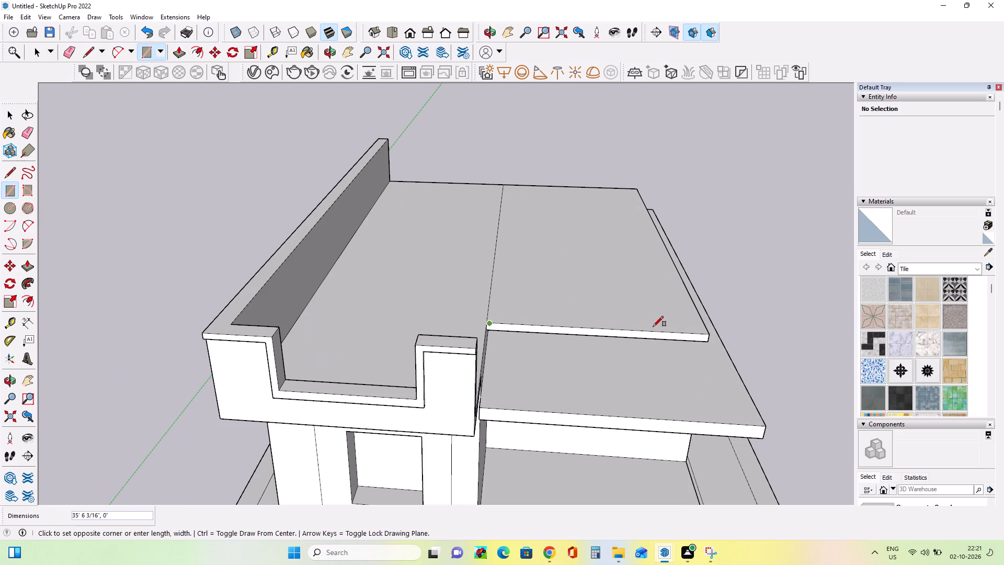
key("Escape")
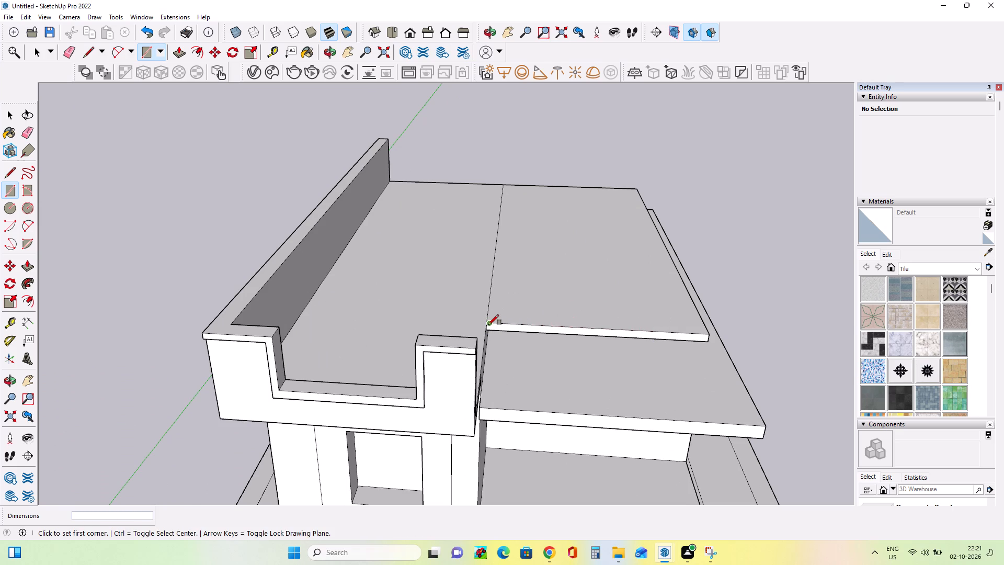
scroll(488, 325, "up", 8)
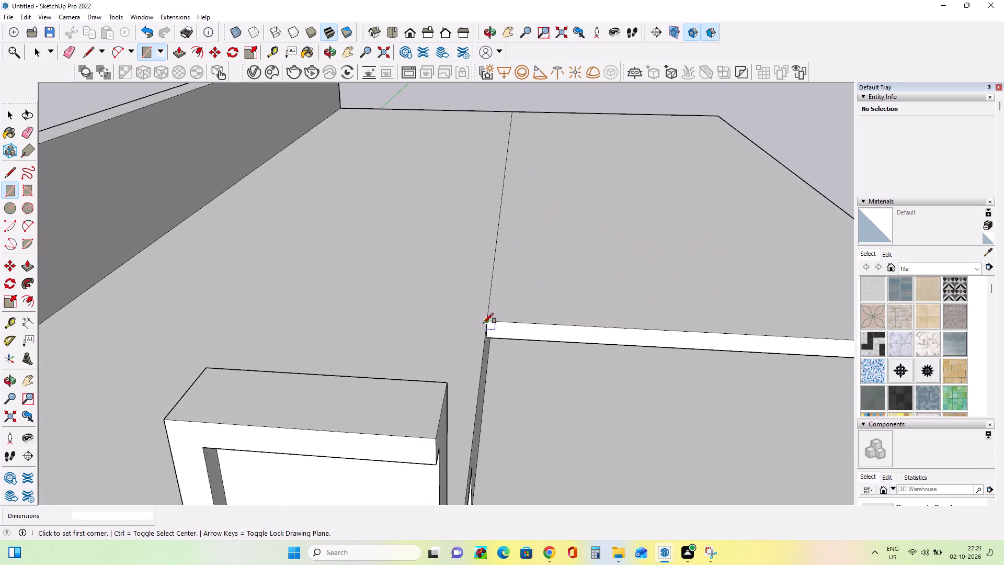
scroll(483, 323, "up", 3)
left_click(489, 324)
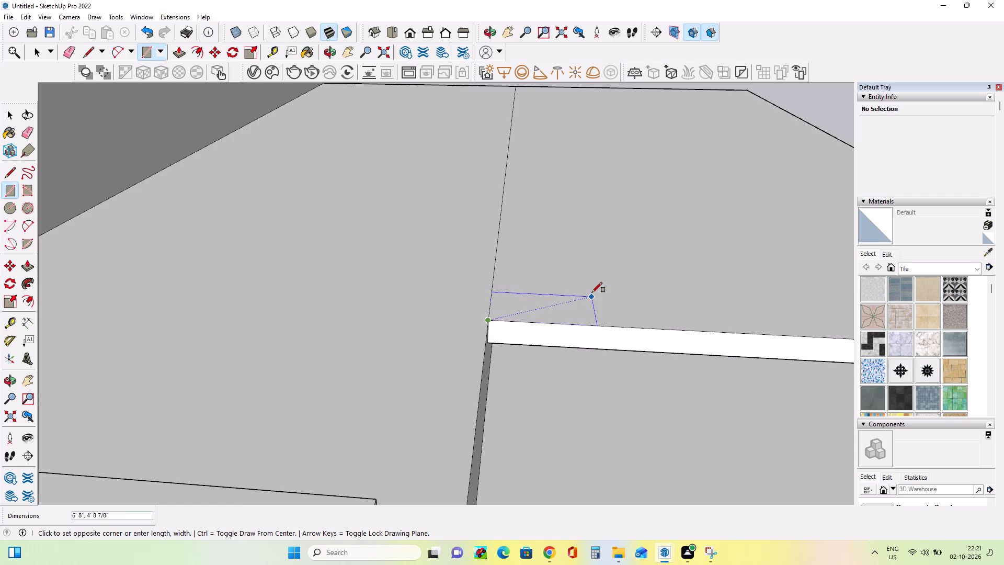
scroll(594, 296, "down", 14)
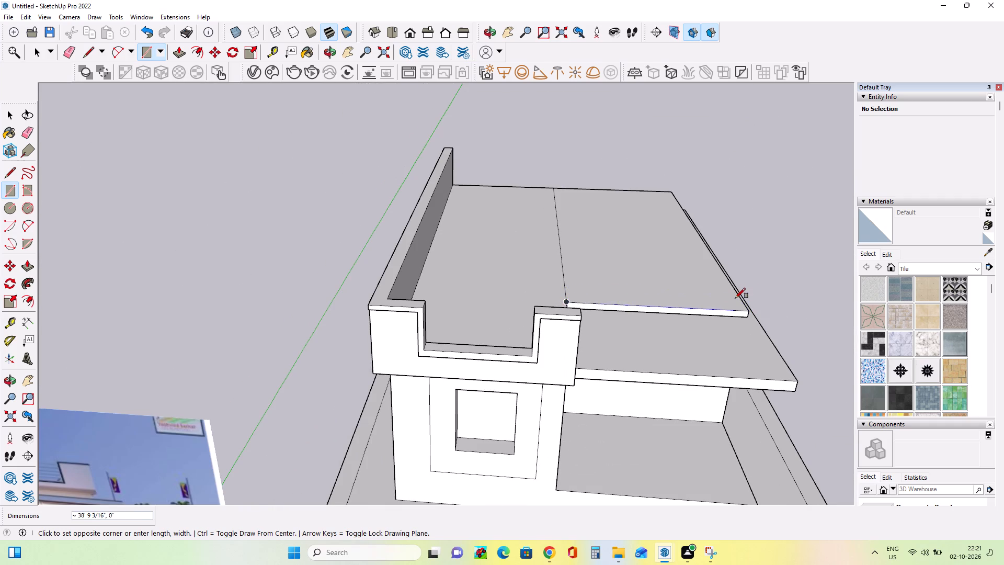
scroll(735, 298, "up", 7)
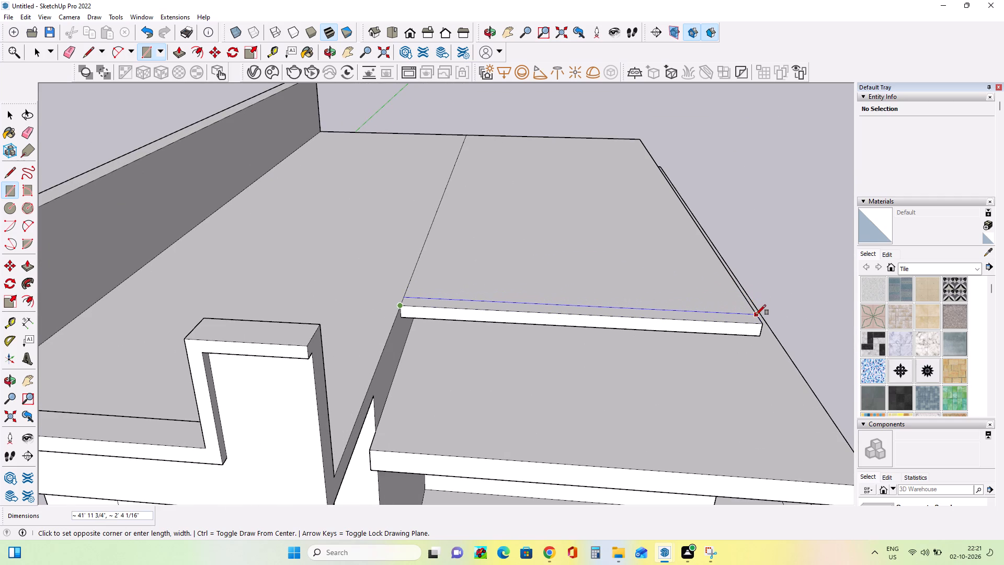
left_click(756, 315)
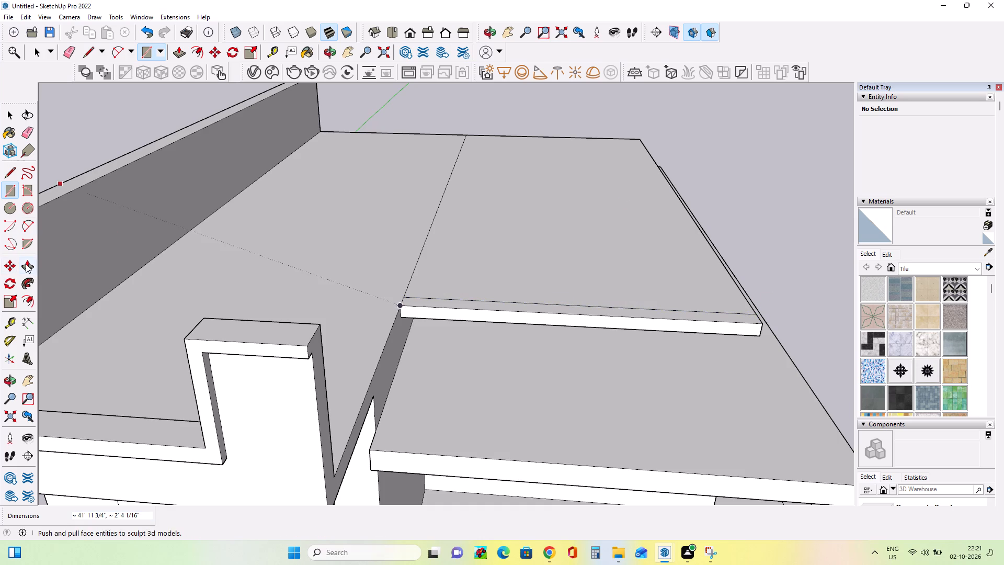
Pull the strip on the overhanging slab up about 10' to form a front parapet wall.
left_click(26, 264)
left_click(551, 309)
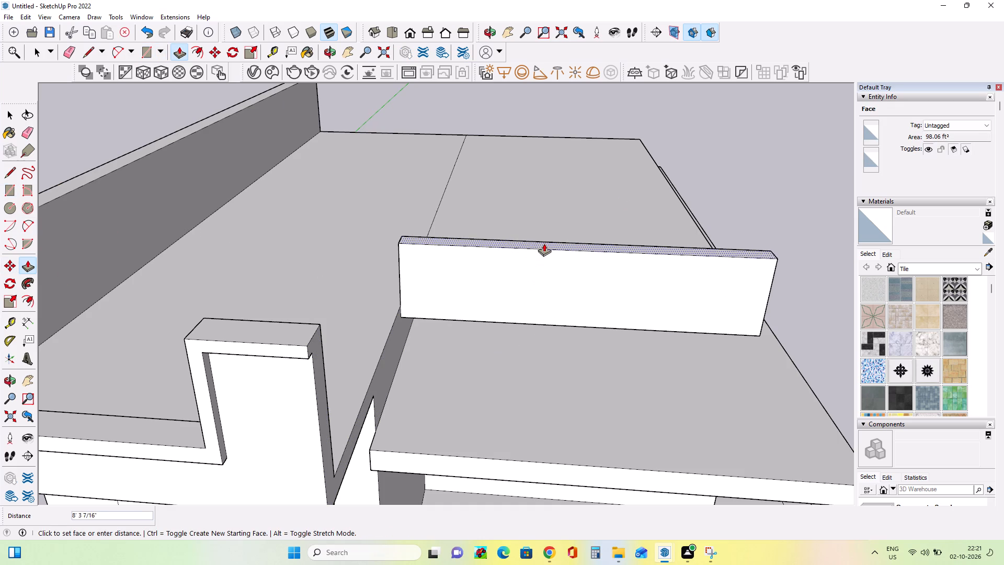
left_click(544, 229)
Raise the new parapet's top about a further 3' 10", level with the top of the front room's parapet.
middle_click_drag(572, 378, 590, 284)
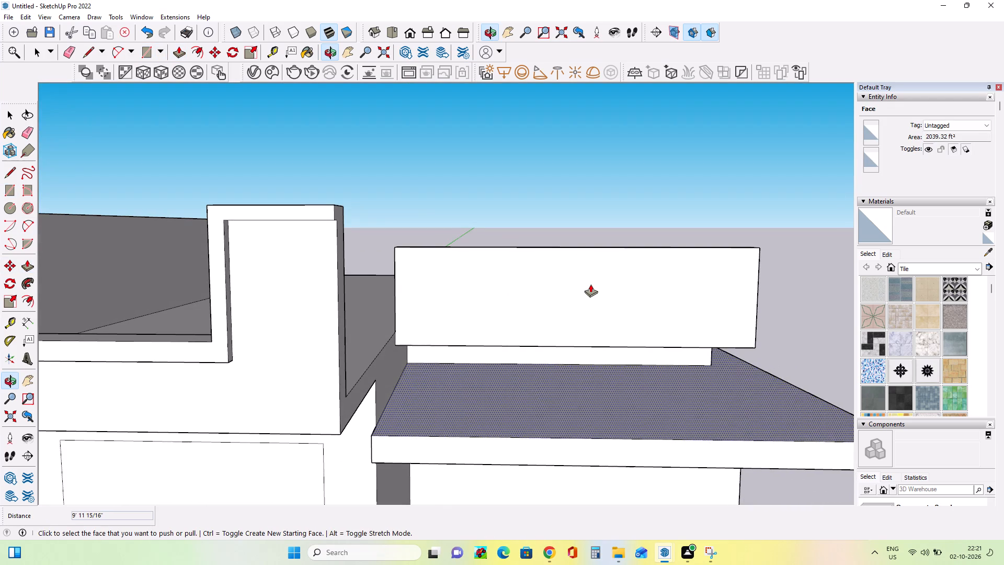
middle_click_drag(591, 289, 608, 434)
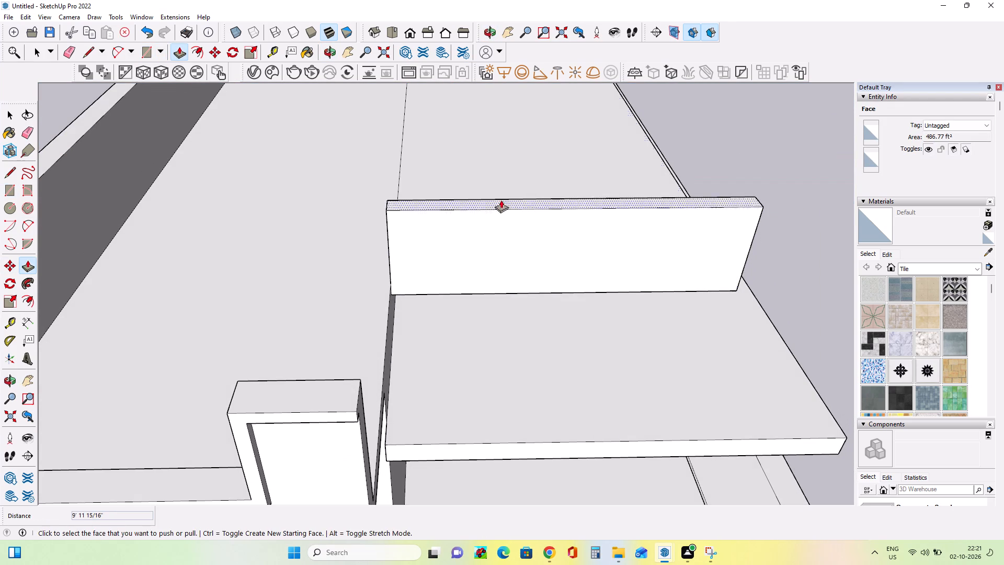
left_click(501, 199)
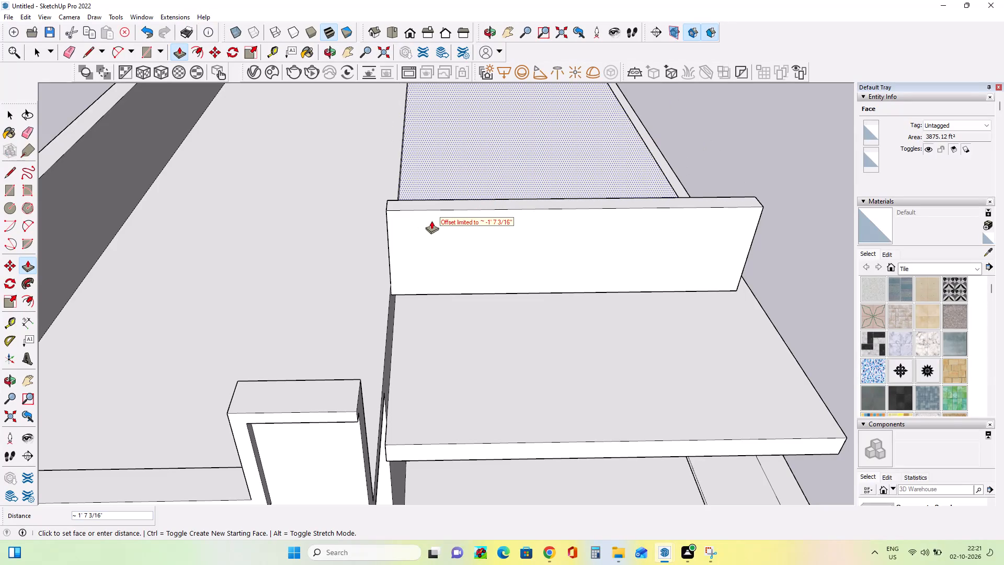
key("Escape")
left_click(446, 206)
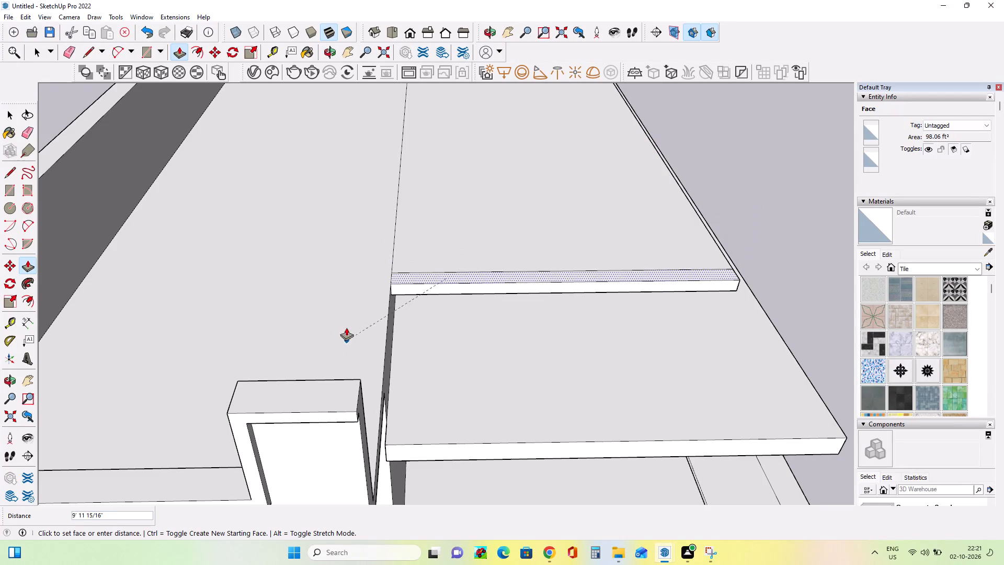
left_click(255, 398)
Draw two short lines across the new parapet's top face, separating the middle section from the two ends.
middle_click_drag(381, 413, 378, 293)
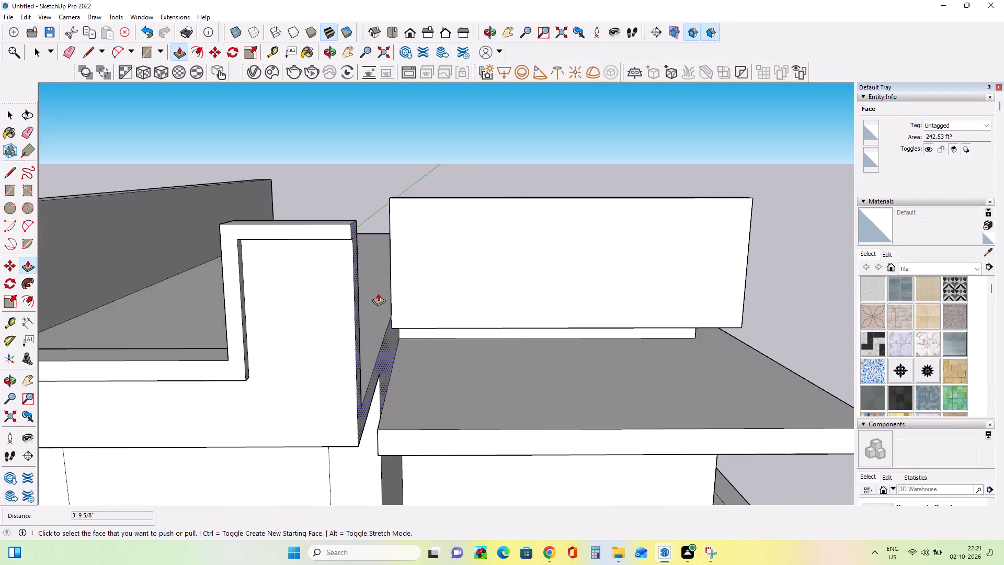
middle_click_drag(496, 311, 494, 381)
middle_click(568, 310)
scroll(569, 312, "down", 3)
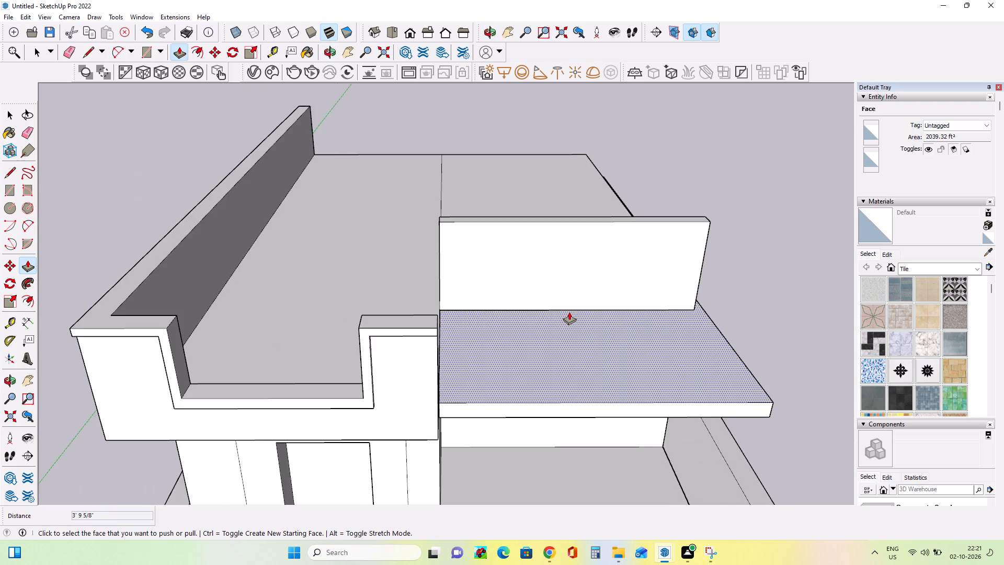
scroll(569, 312, "down", 4)
middle_click_drag(568, 314, 565, 364)
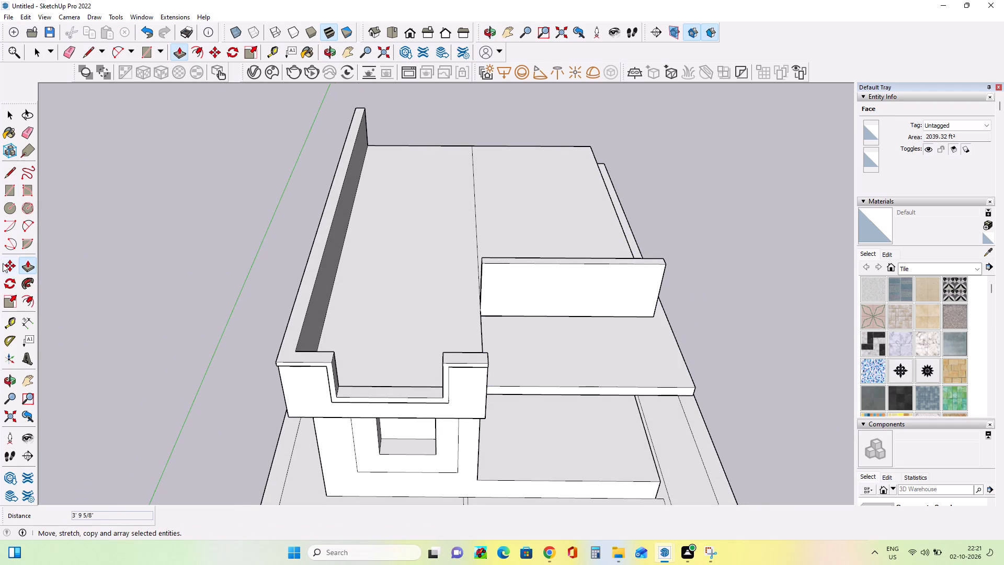
left_click(8, 178)
middle_click_drag(537, 278, 536, 307)
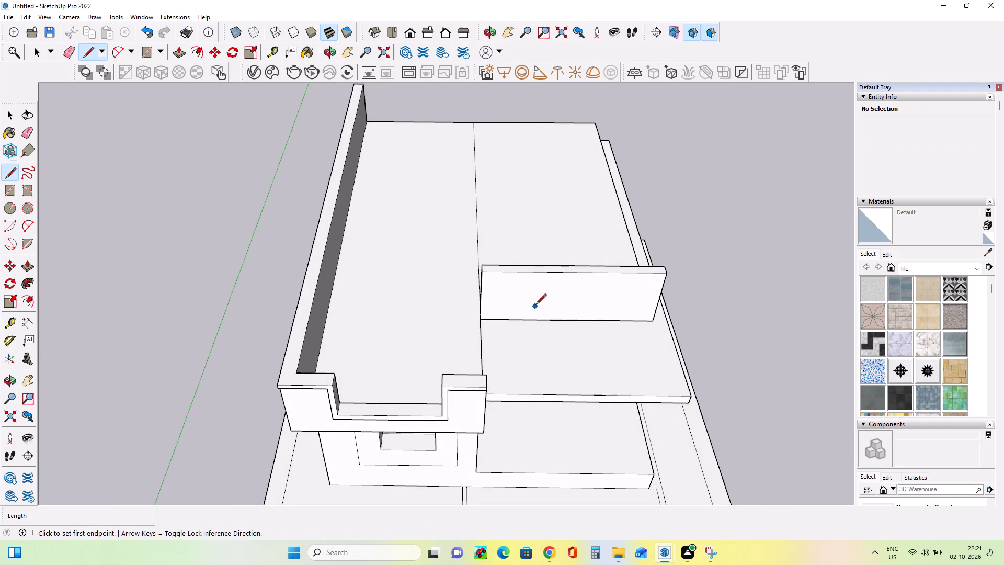
left_click(528, 273)
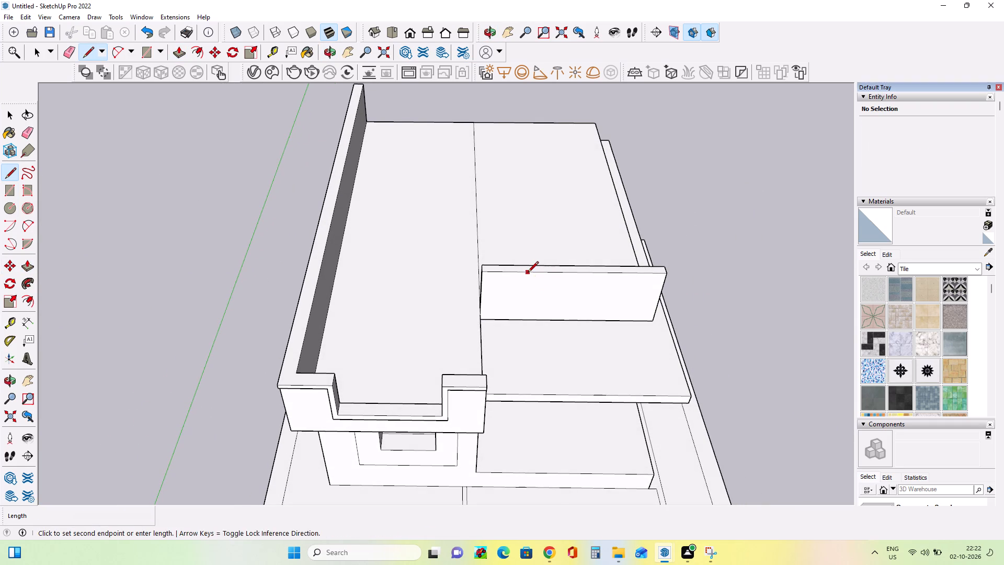
double_click(527, 265)
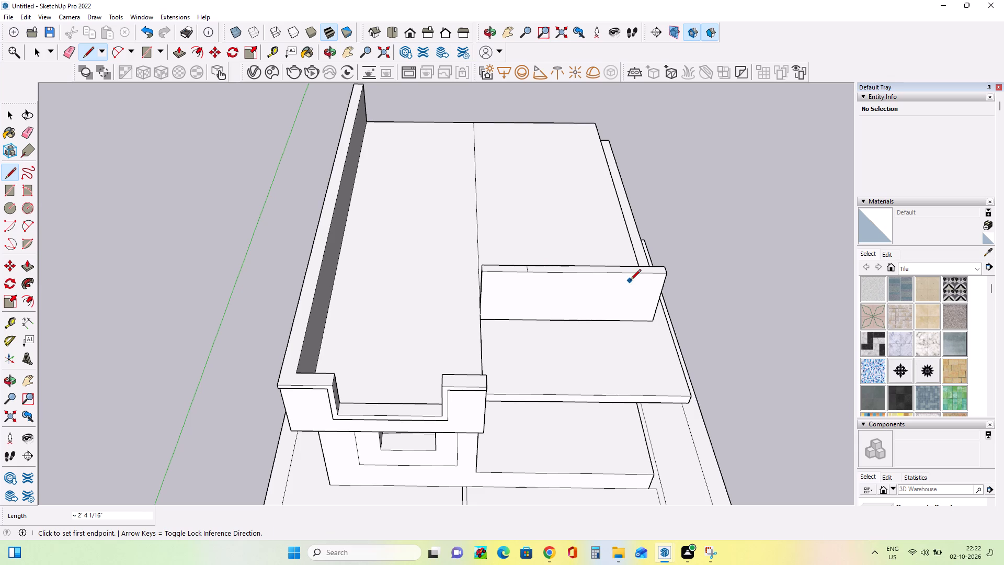
left_click(629, 273)
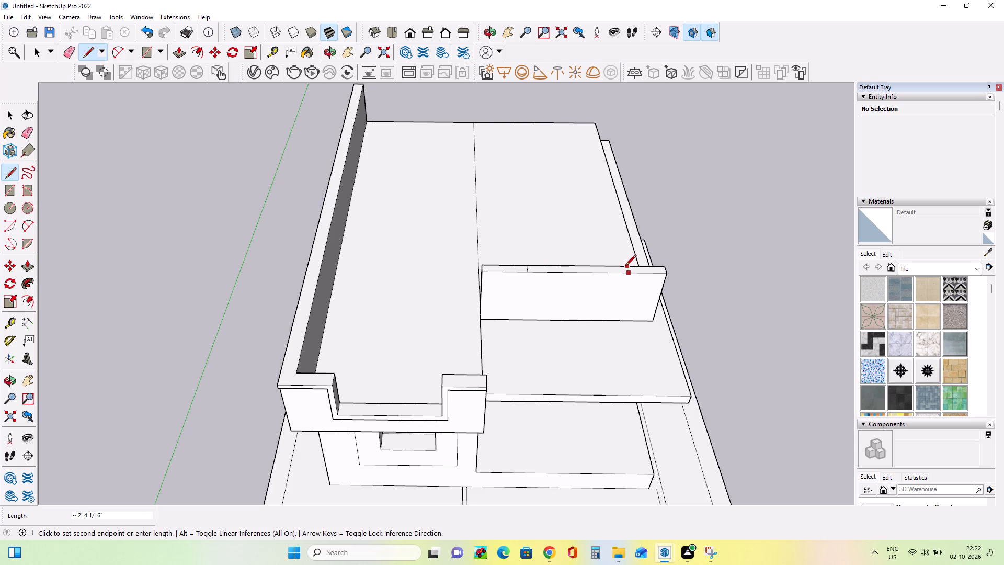
double_click(625, 266)
Examine the upper parapet's stepped shape in the reference image and compare it with the model.
scroll(627, 304, "down", 13)
scroll(615, 344, "up", 5)
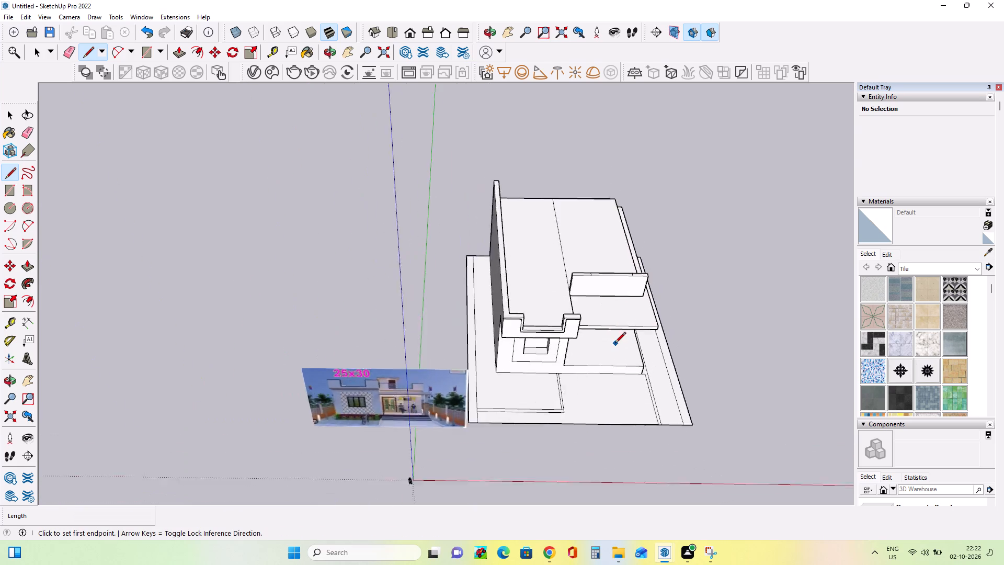
scroll(615, 344, "up", 3)
middle_click_drag(614, 344, 608, 323)
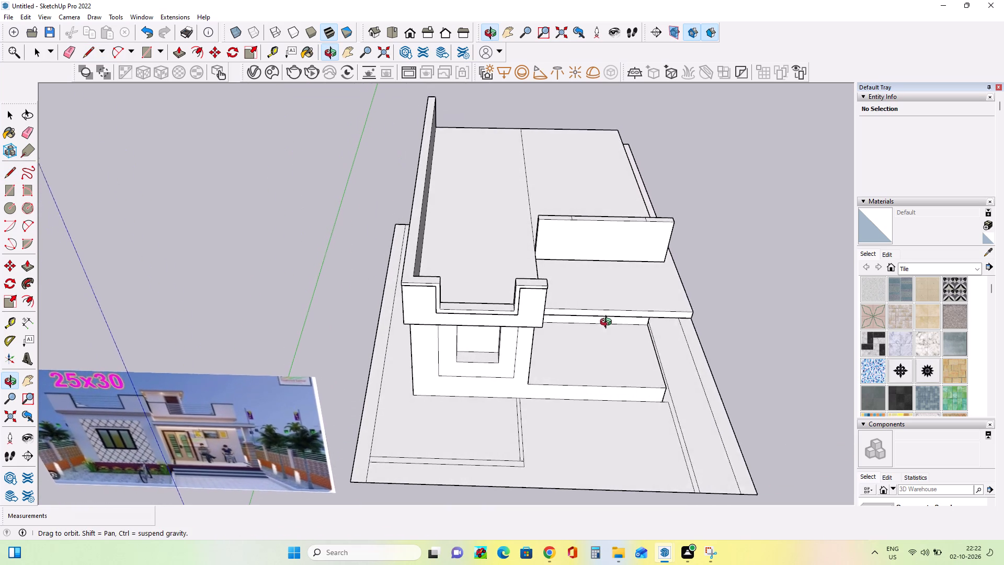
middle_click_drag(608, 323, 608, 315)
scroll(123, 416, "up", 4)
scroll(201, 406, "up", 5)
scroll(201, 404, "down", 3)
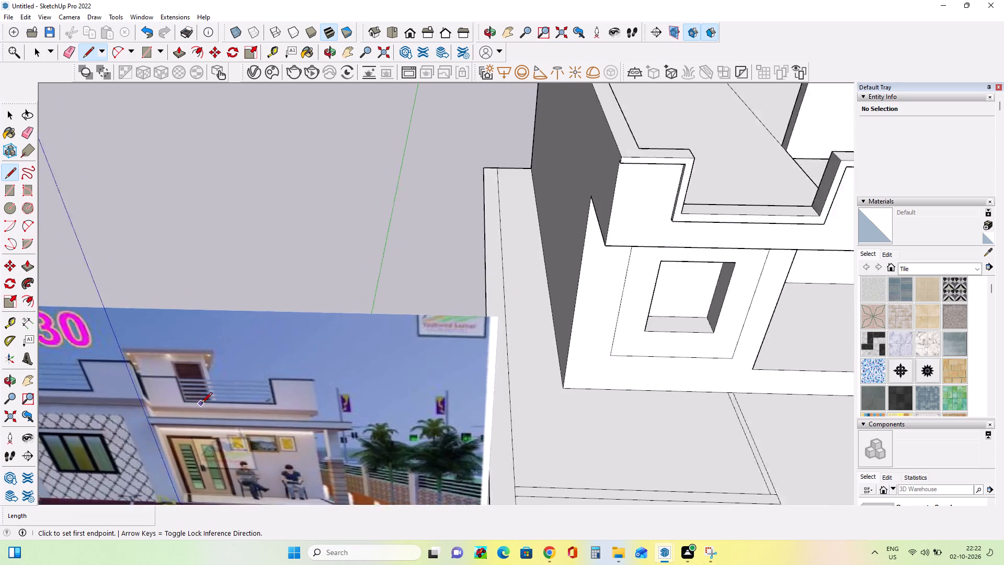
scroll(201, 404, "down", 12)
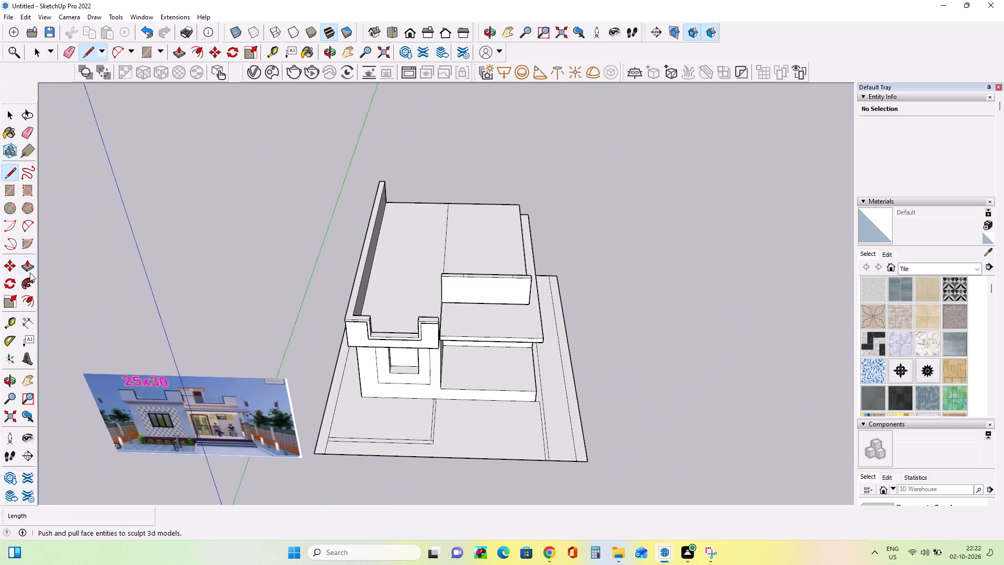
Push the middle section of the new parapet's top down about 7' 8", leaving a raised pier at each end.
left_click(30, 266)
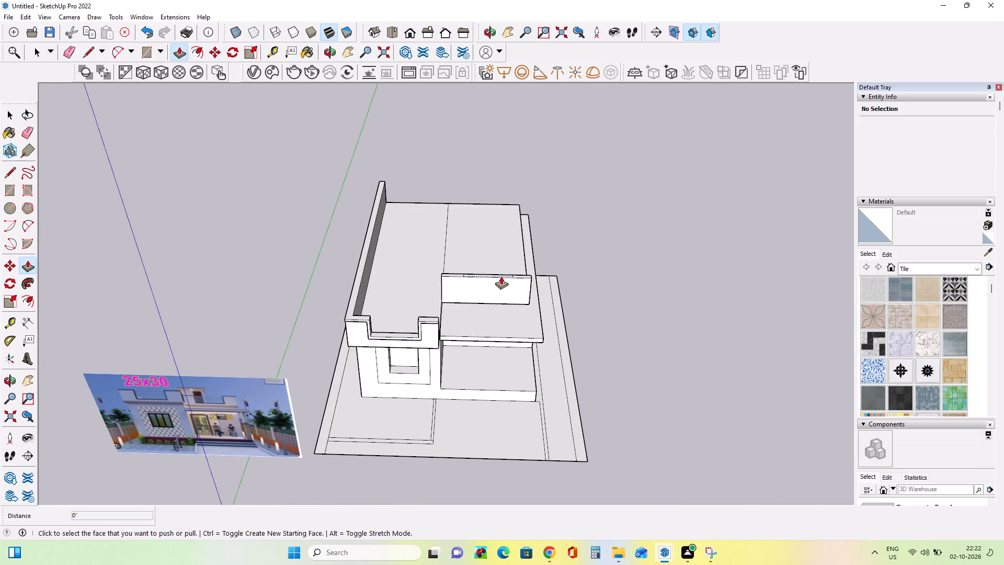
left_click(501, 276)
left_click(497, 289)
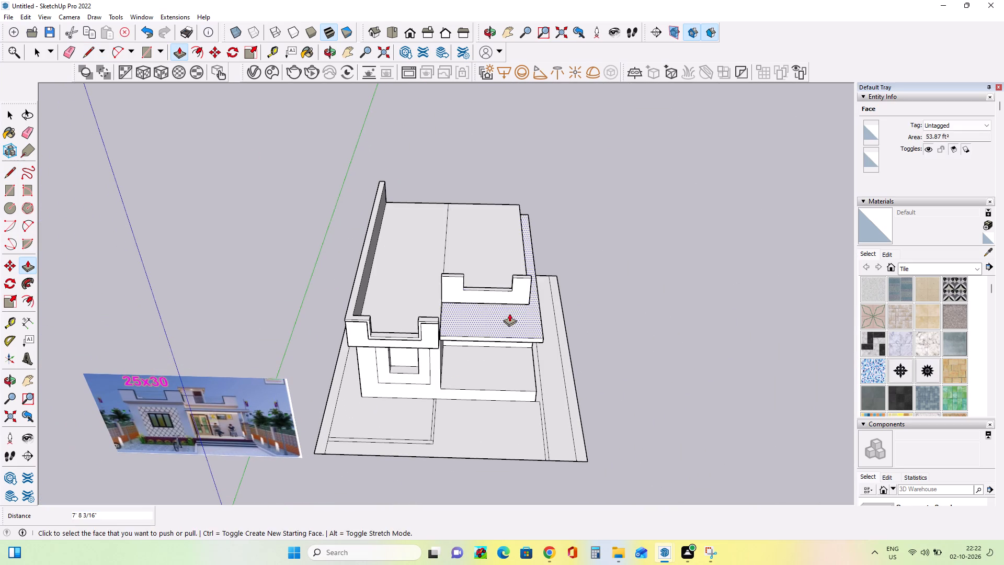
Examine the upper parapet's details in the reference image and compare them with the notched parapet.
middle_click_drag(510, 313, 510, 258)
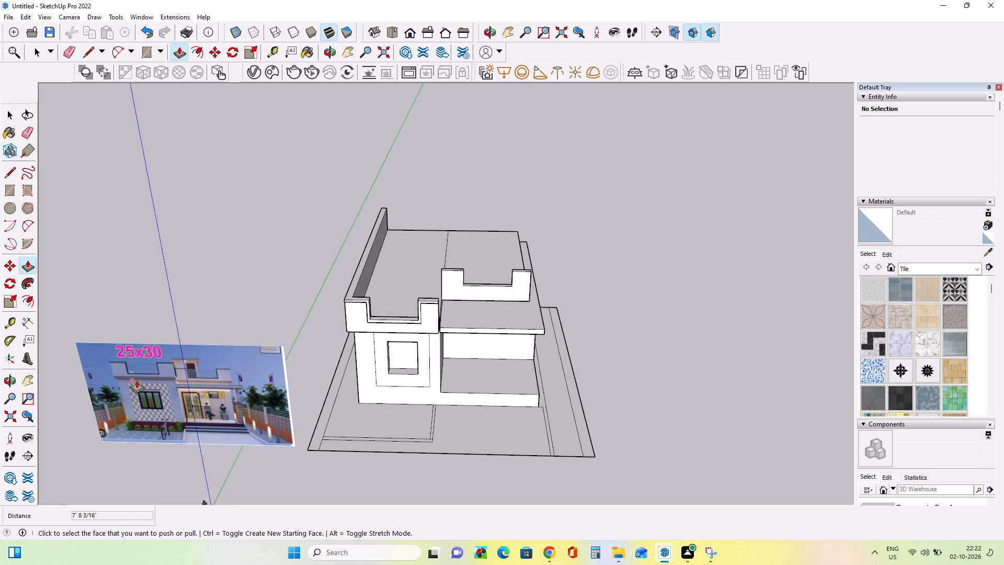
scroll(144, 369, "up", 3)
scroll(212, 388, "up", 8)
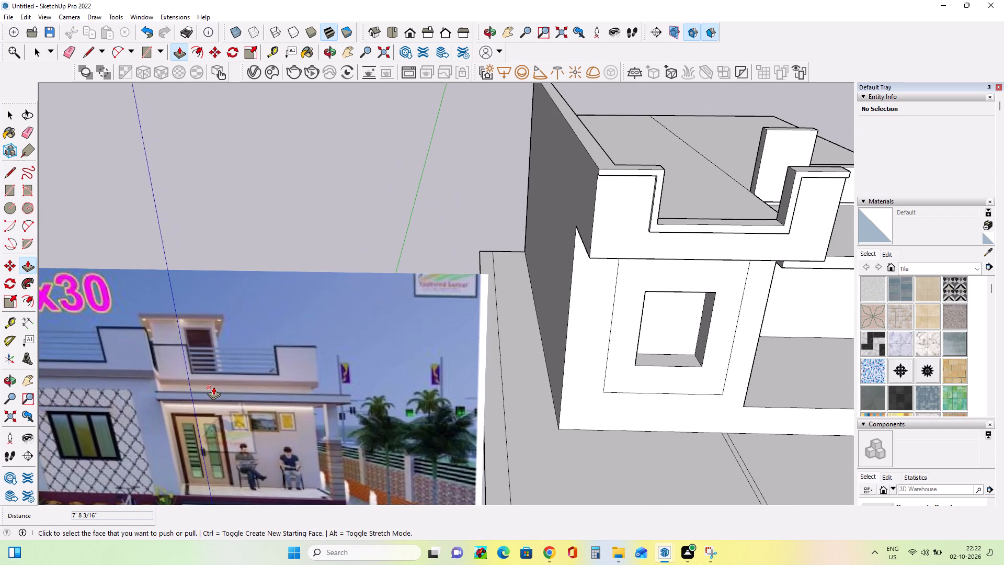
scroll(213, 386, "down", 10)
scroll(532, 281, "up", 7)
Draw a stepped border line across the porch-side parapet's front face, inset along its notched top edge, with a middle run about 25' 4" long.
left_click(7, 174)
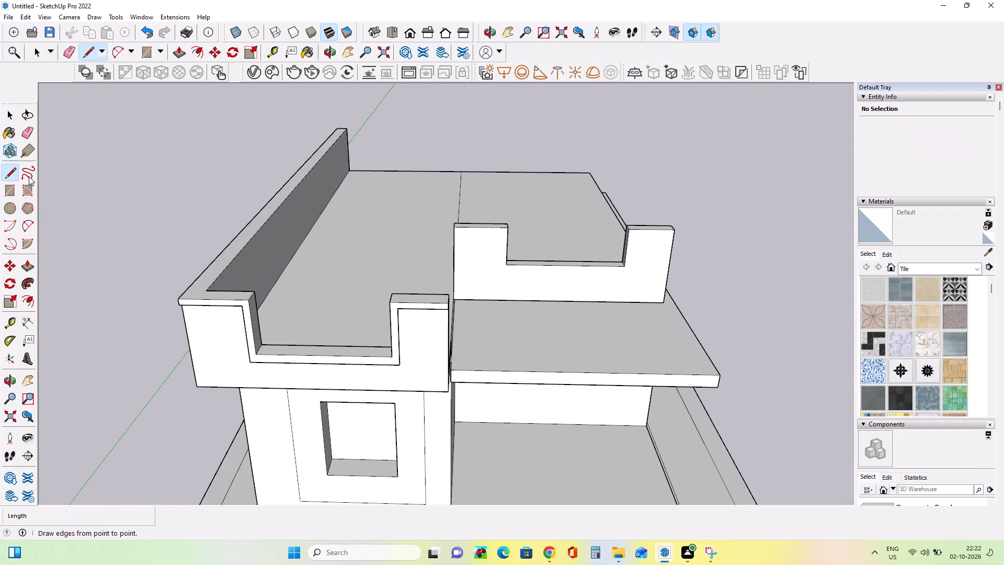
scroll(476, 237, "up", 3)
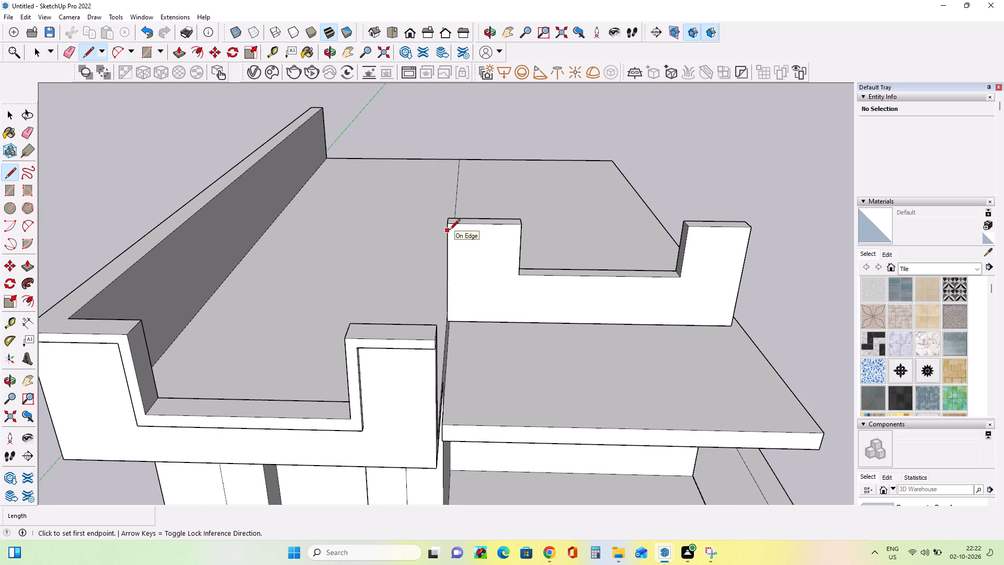
left_click(449, 230)
scroll(509, 232, "up", 3)
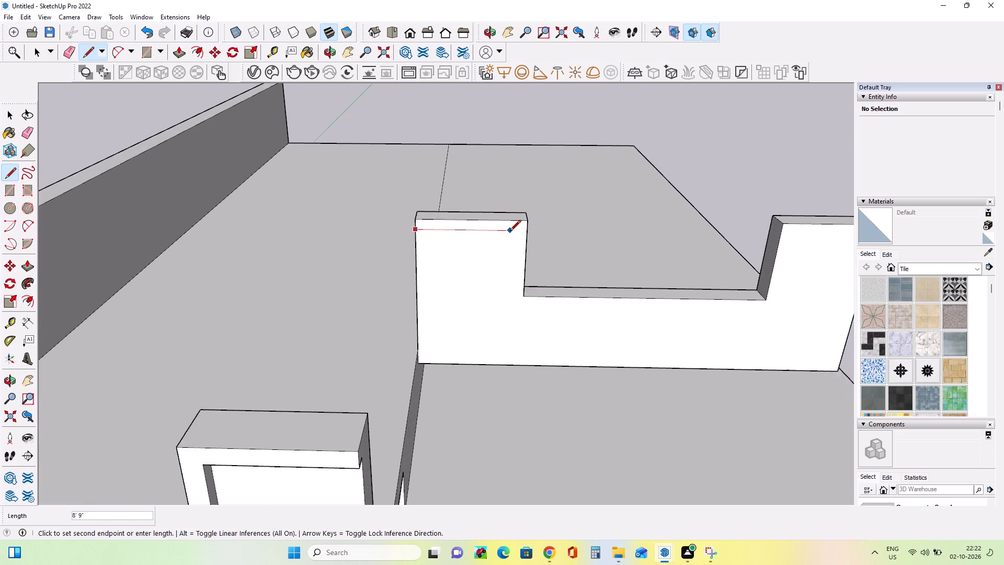
scroll(510, 232, "up", 4)
left_click(520, 232)
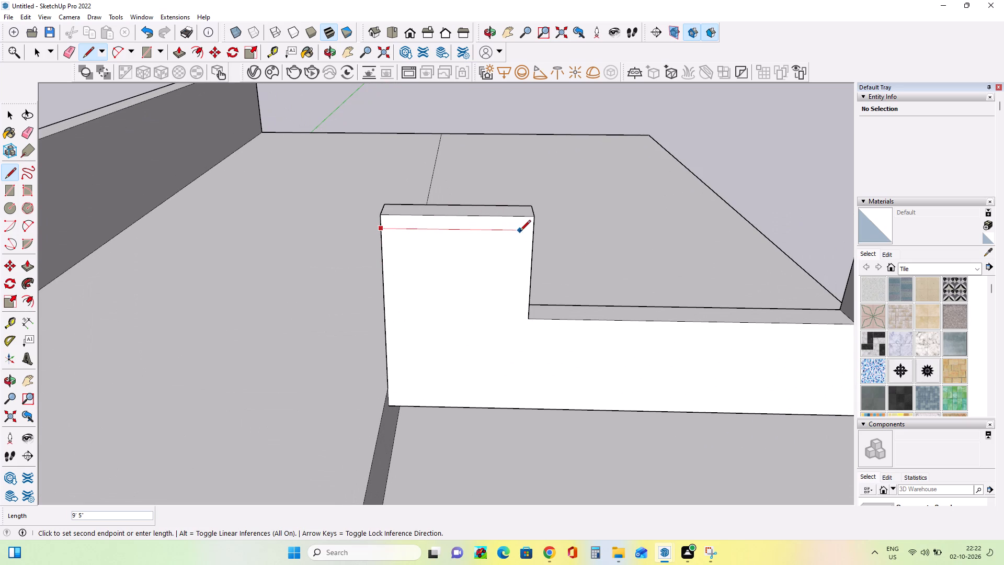
left_click(514, 332)
scroll(580, 344, "down", 3)
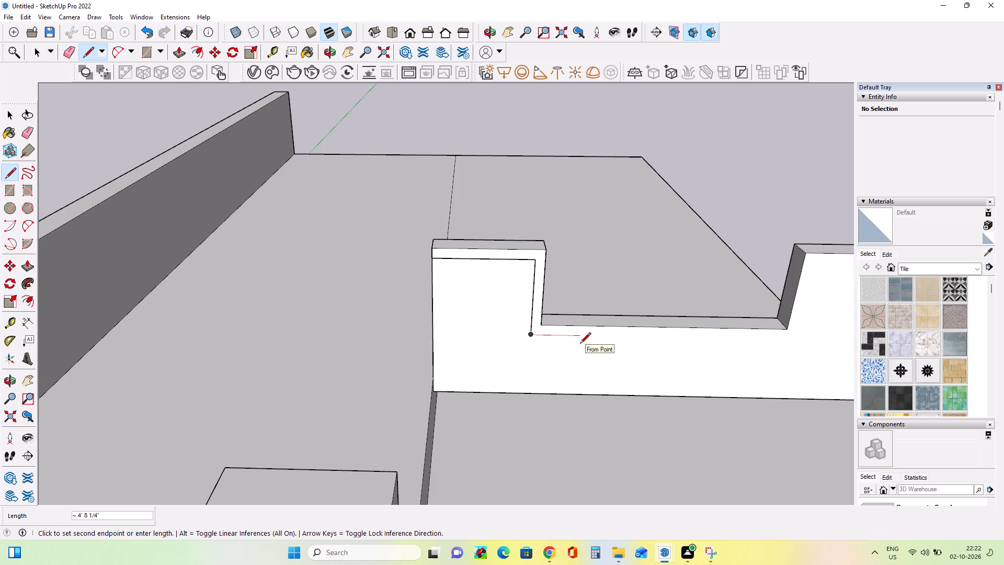
scroll(580, 344, "down", 7)
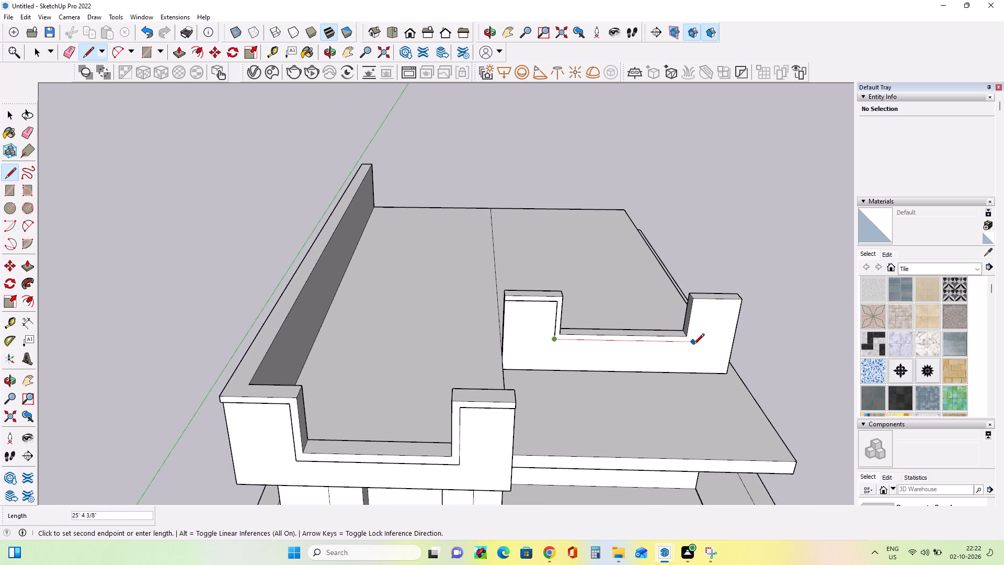
left_click(693, 345)
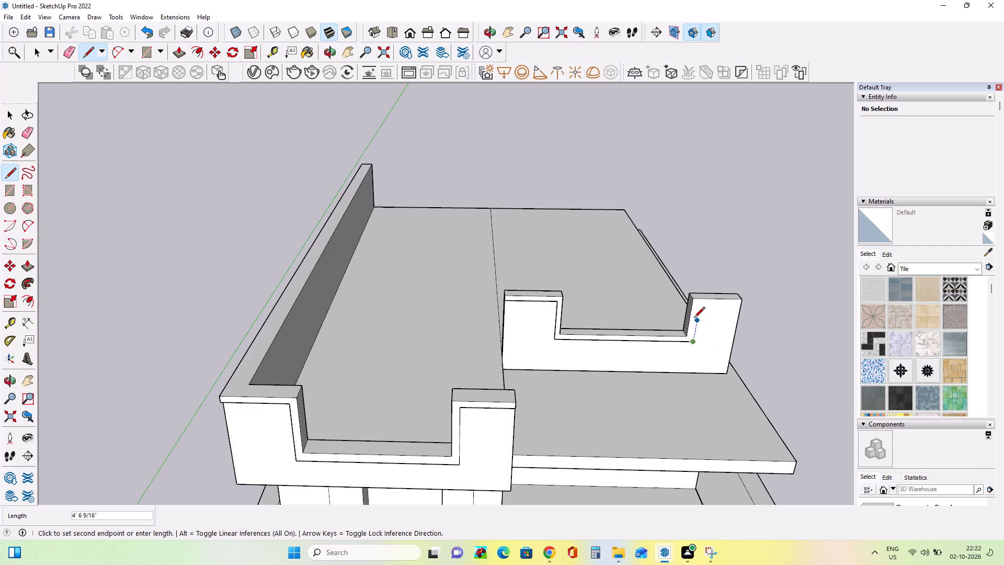
left_click(698, 307)
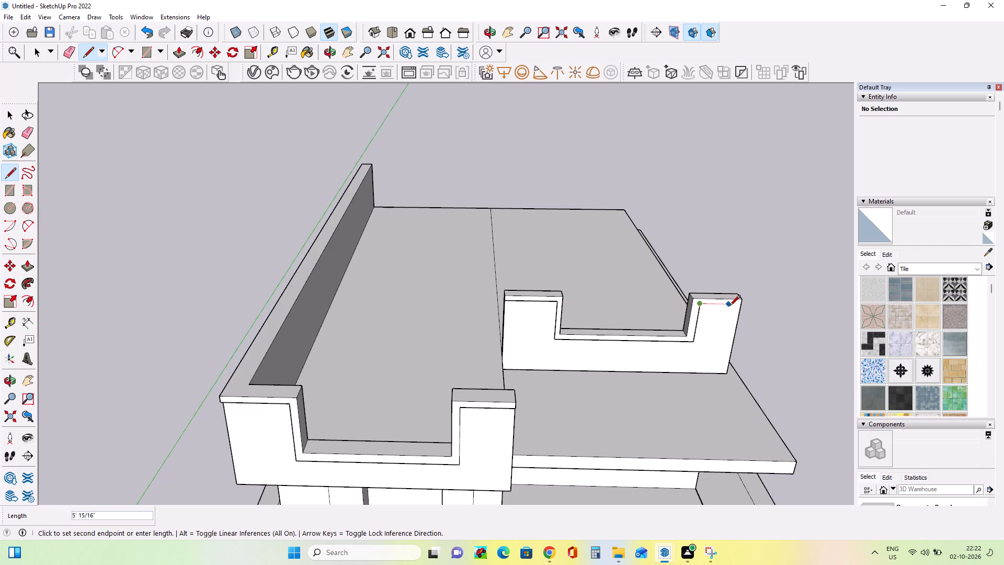
left_click(741, 308)
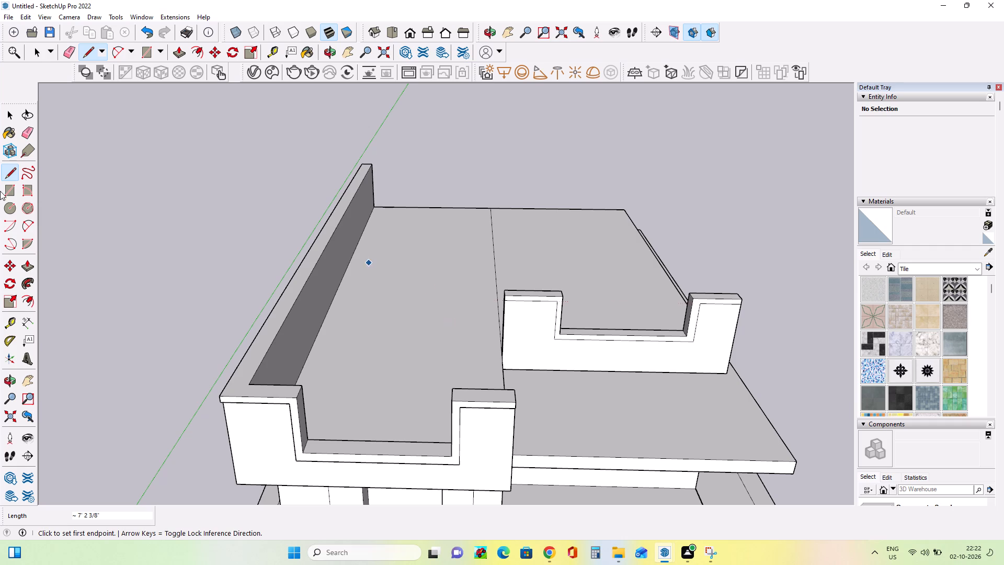
Pull the border strip along the porch-side parapet's notched edge outward 1' 2".
left_click(28, 269)
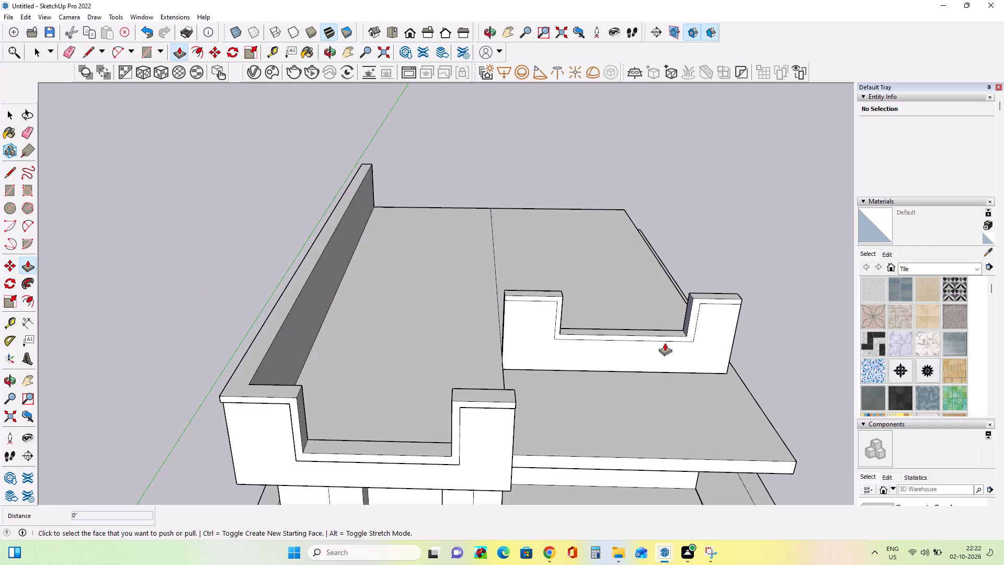
left_click(668, 338)
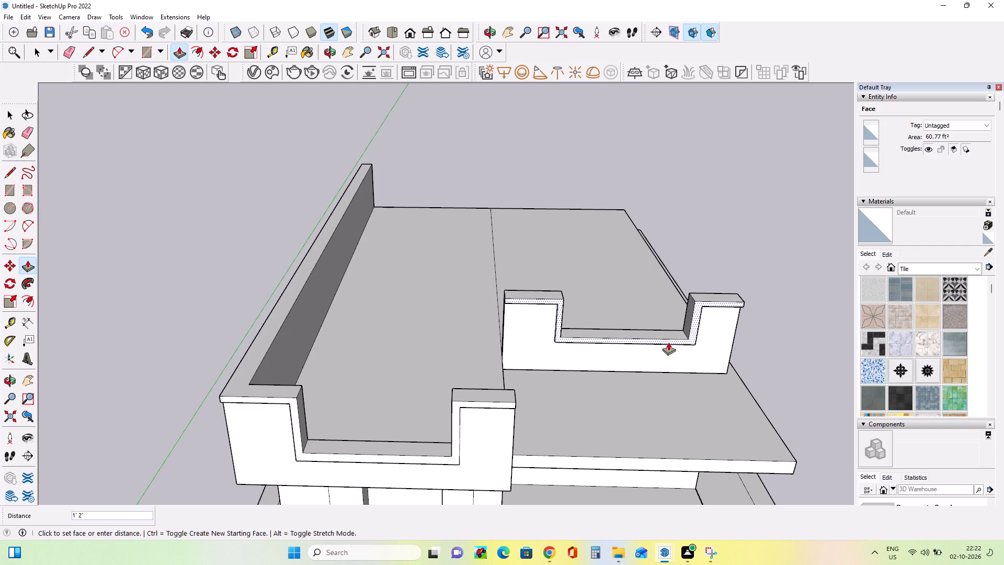
left_click(668, 342)
Examine the whole house from several angles and compare its parapets, porch and base with the reference image.
middle_click_drag(681, 377, 679, 333)
middle_click_drag(670, 353, 663, 323)
middle_click(663, 323)
scroll(658, 329, "down", 10)
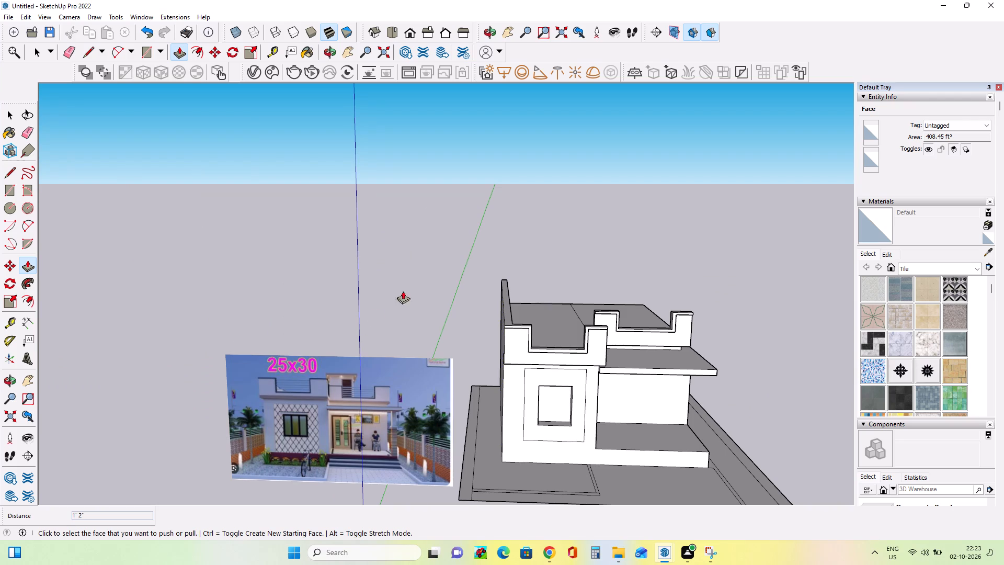
middle_click_drag(612, 317, 608, 331)
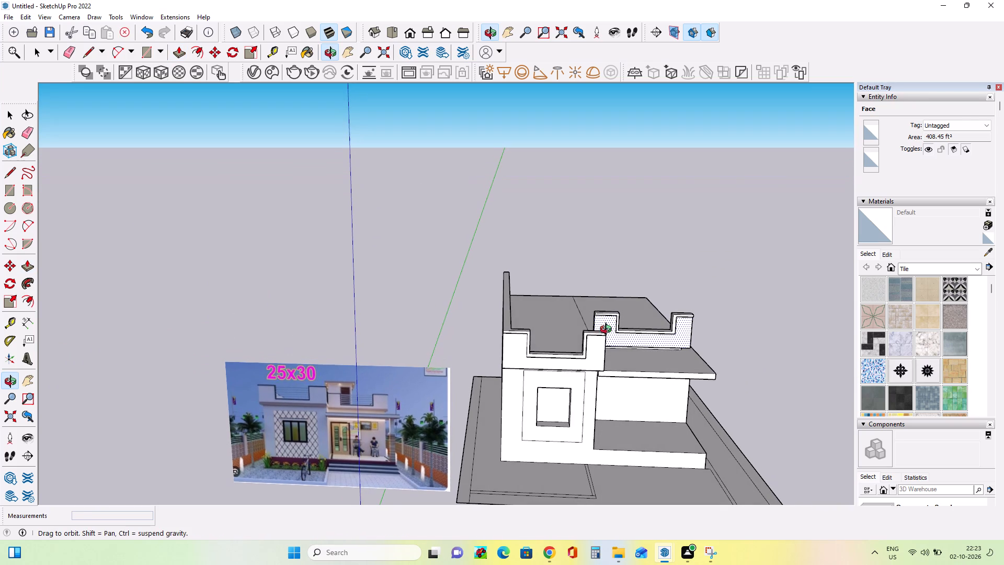
middle_click_drag(608, 331, 607, 331)
scroll(626, 329, "up", 2)
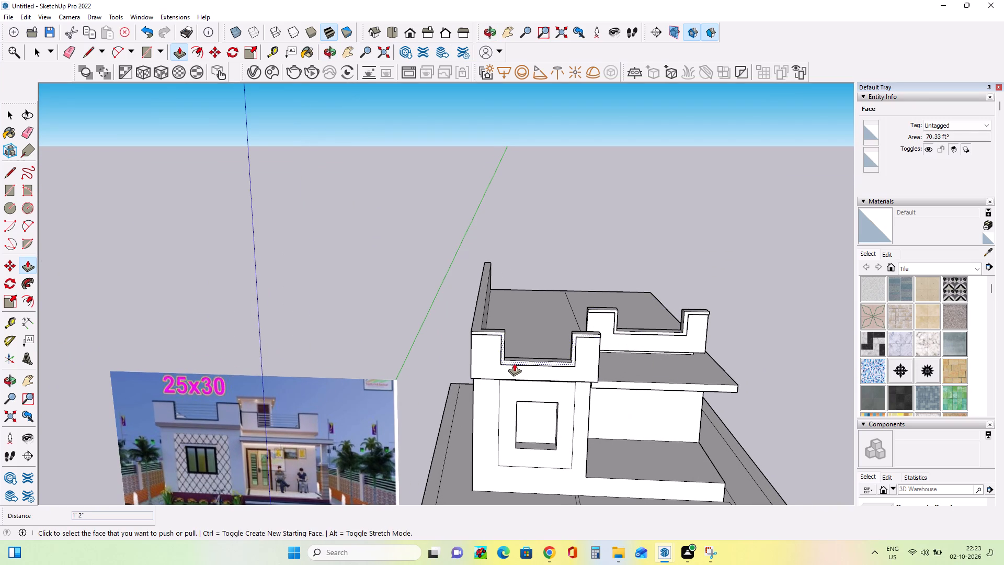
scroll(632, 422, "down", 3)
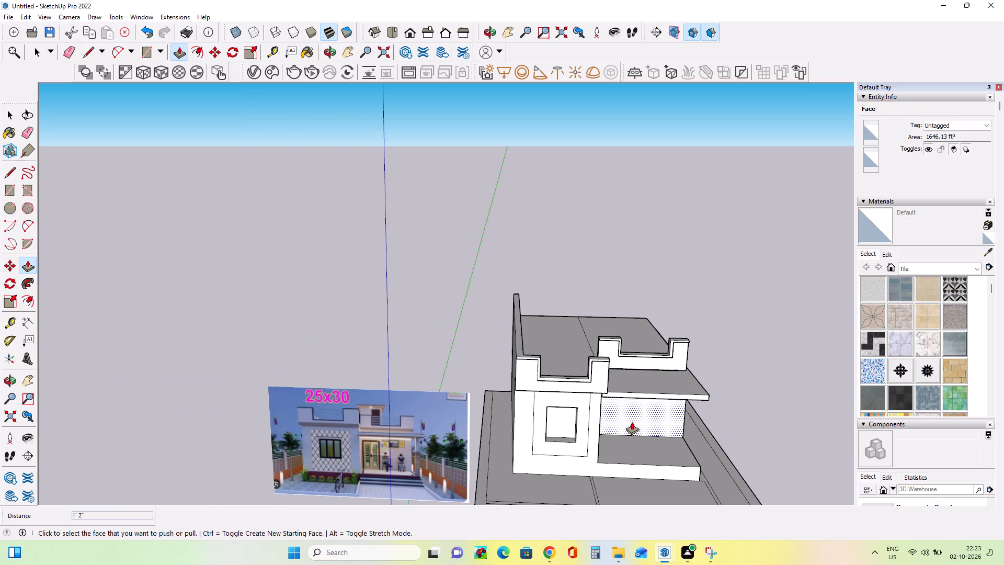
middle_click_drag(654, 462, 619, 416)
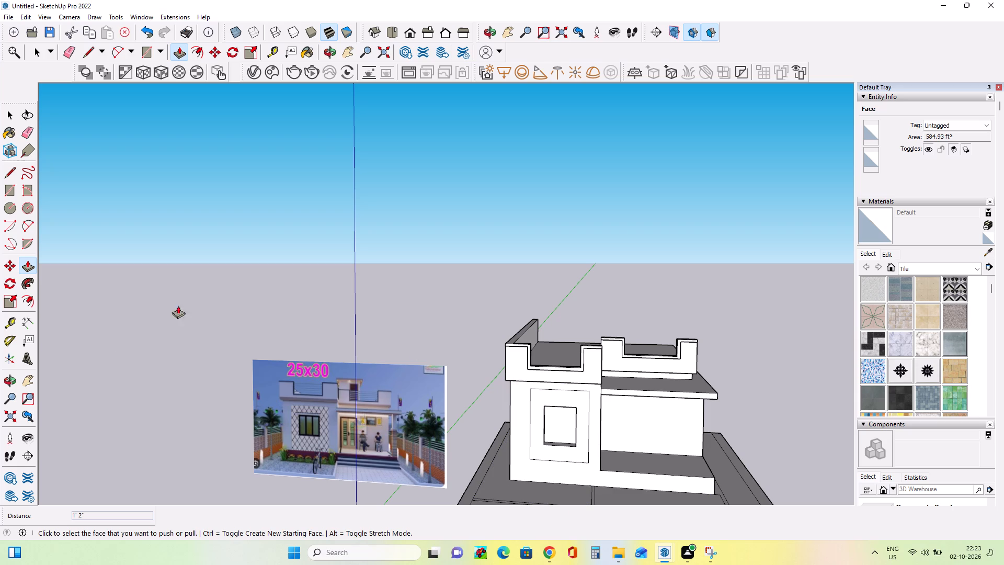
left_click(26, 384)
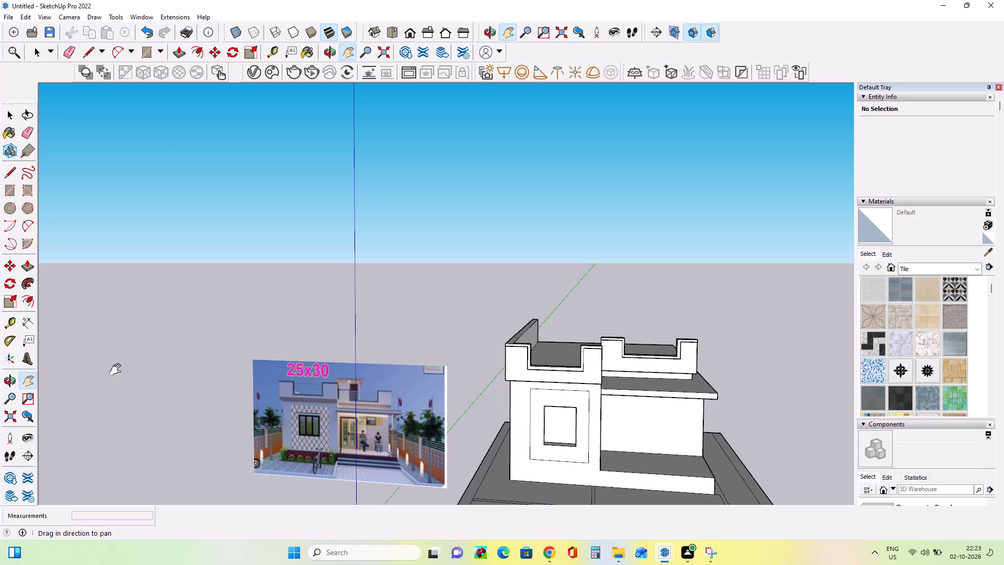
left_click_drag(320, 372, 300, 286)
scroll(502, 371, "up", 2)
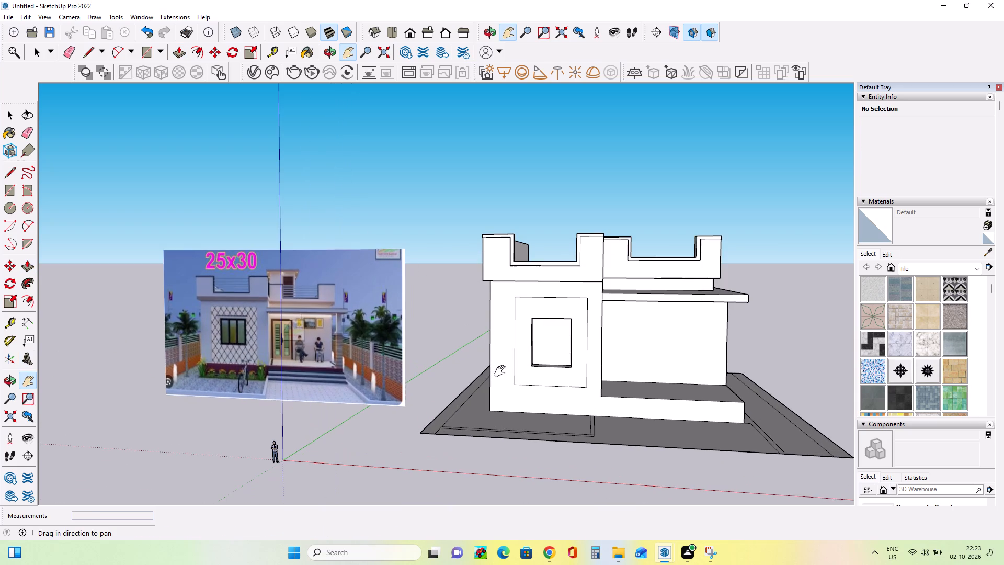
middle_click_drag(546, 423, 588, 459)
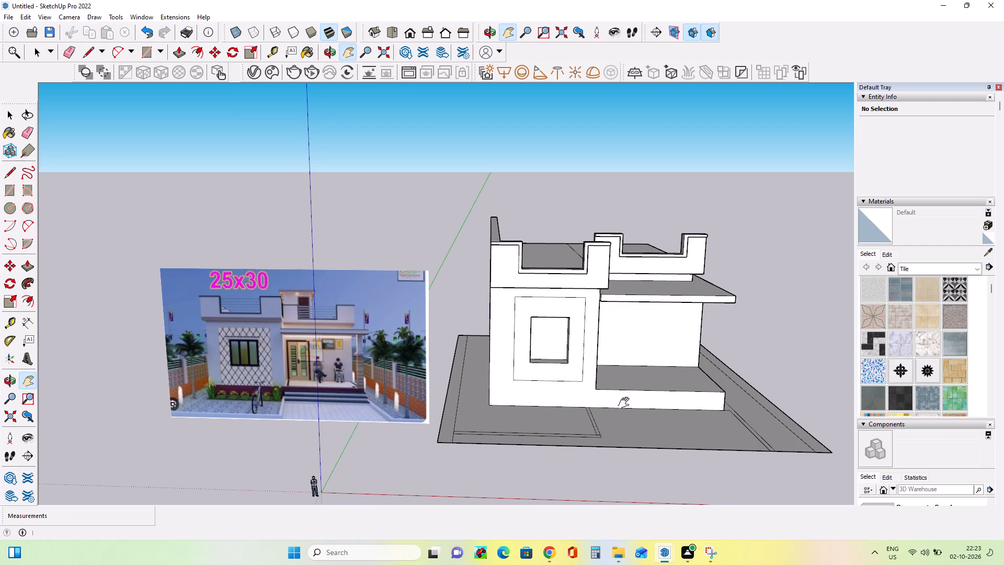
middle_click_drag(570, 336, 517, 453)
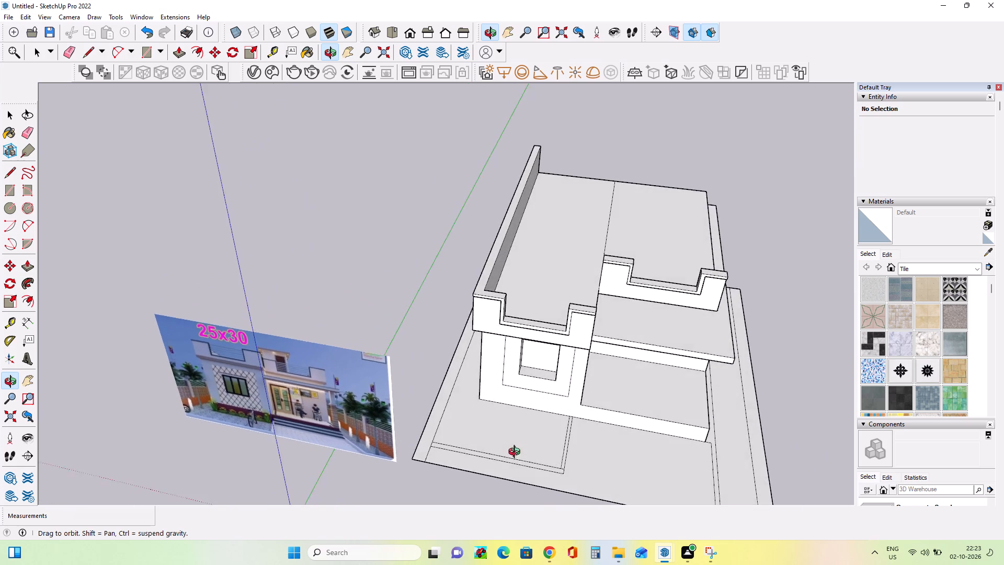
middle_click_drag(517, 453, 522, 495)
middle_click_drag(530, 460, 570, 431)
Draw a door rectangle about 18' wide and 30' 6" high on the porch's back wall, starting at the inner floor corner.
left_click(14, 193)
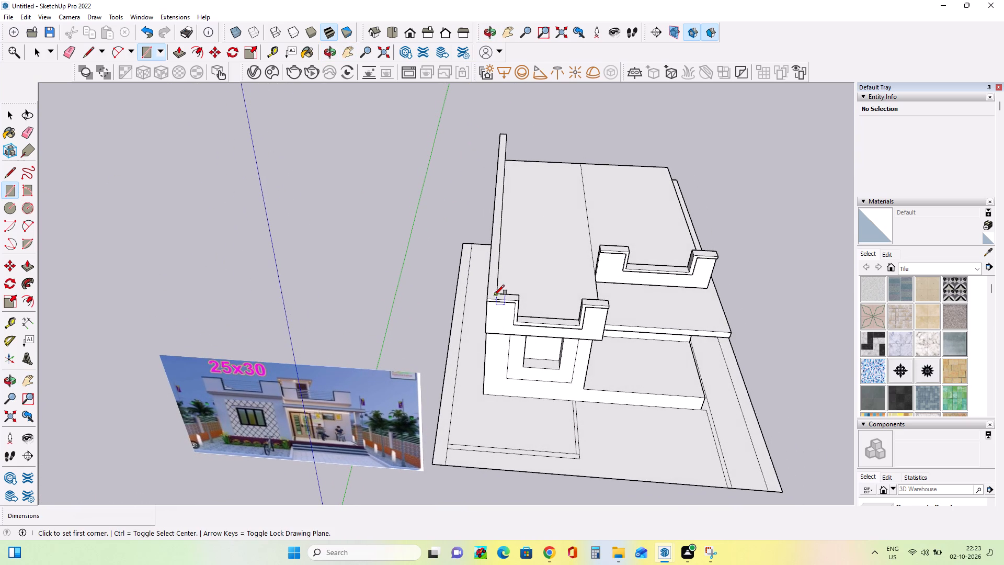
middle_click_drag(525, 308, 489, 156)
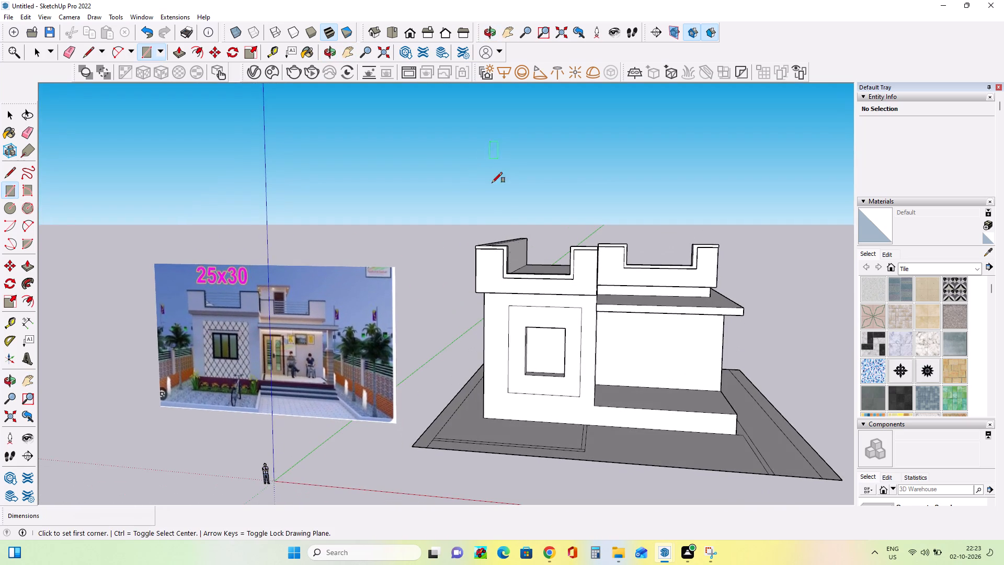
middle_click_drag(536, 323, 534, 299)
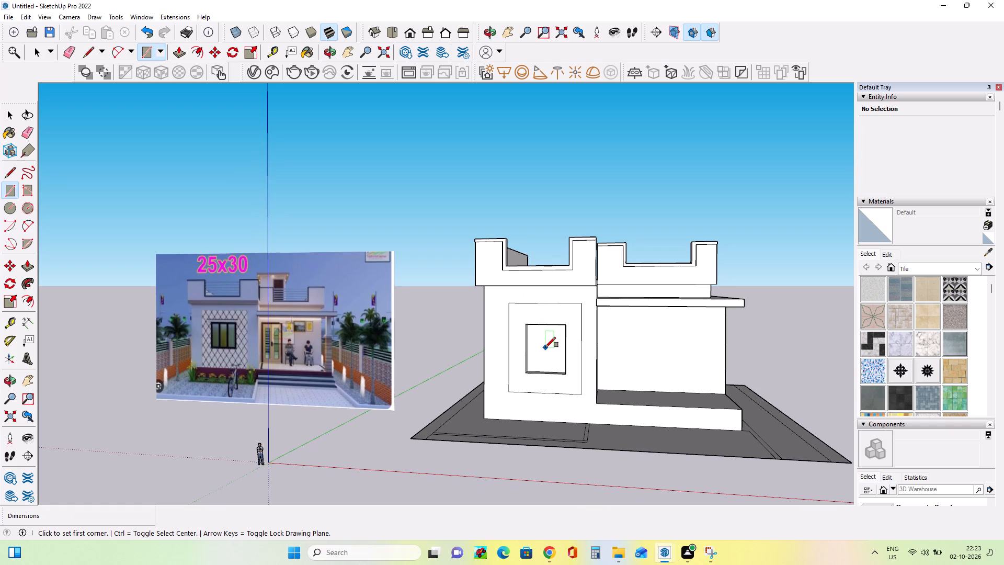
left_click(9, 191)
middle_click_drag(469, 427, 515, 447)
scroll(608, 360, "up", 4)
scroll(607, 373, "down", 2)
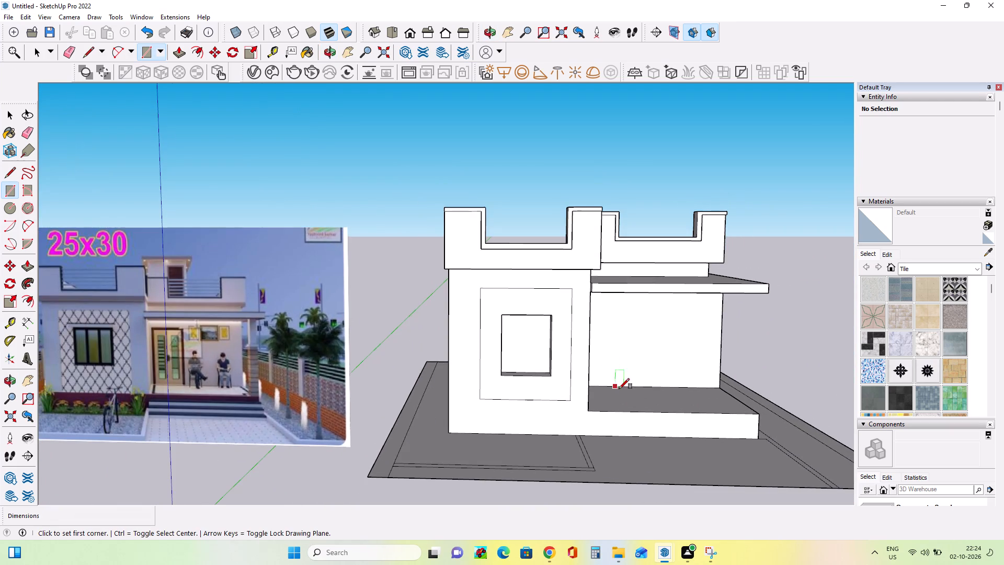
middle_click_drag(613, 391, 579, 404)
middle_click_drag(595, 389, 556, 398)
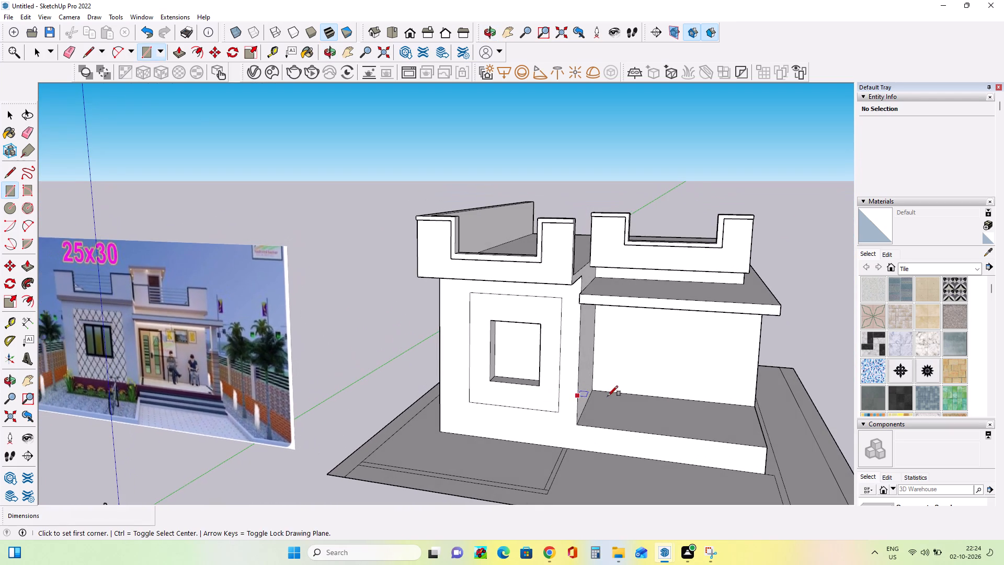
left_click(592, 388)
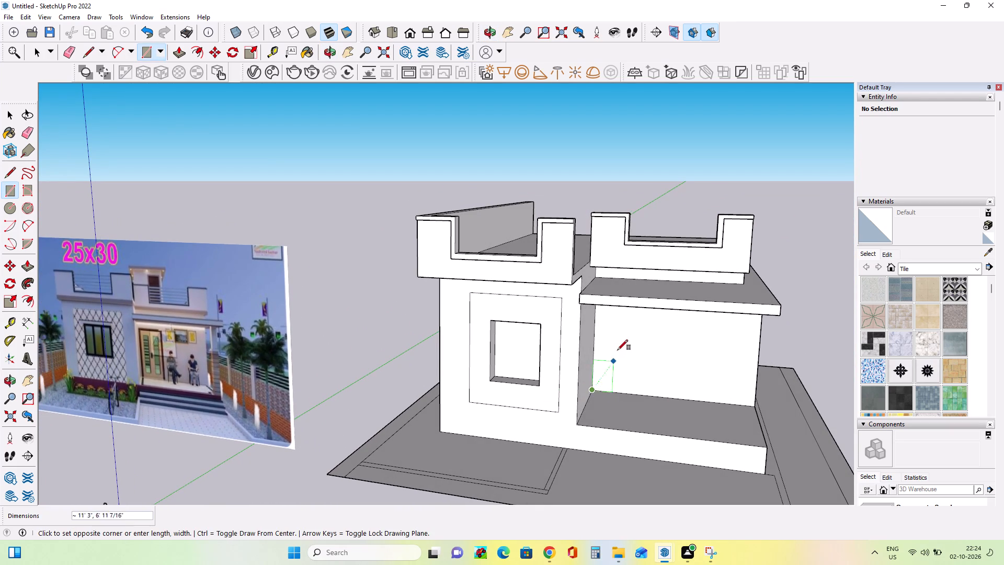
middle_click_drag(635, 326, 646, 281)
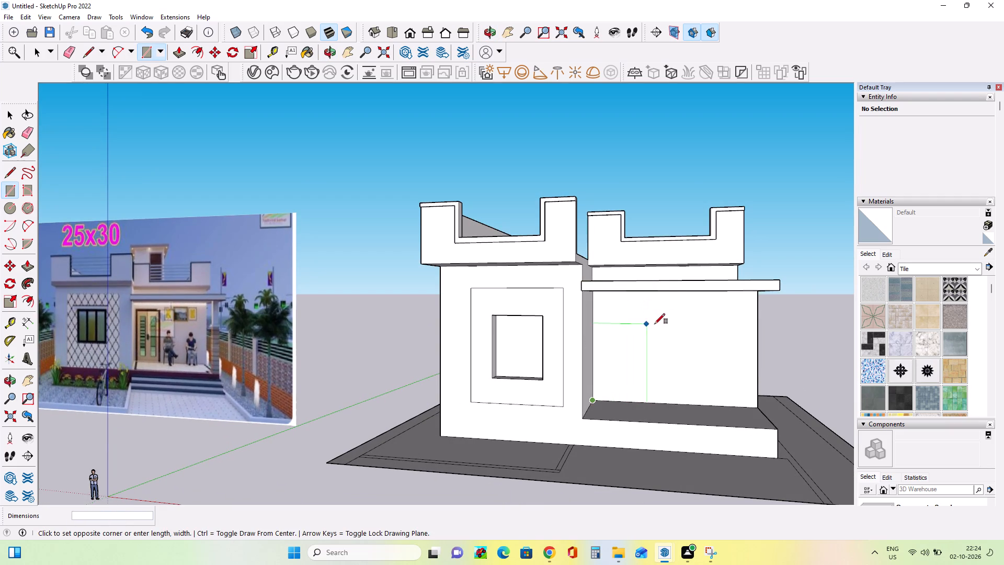
middle_click_drag(664, 324, 609, 321)
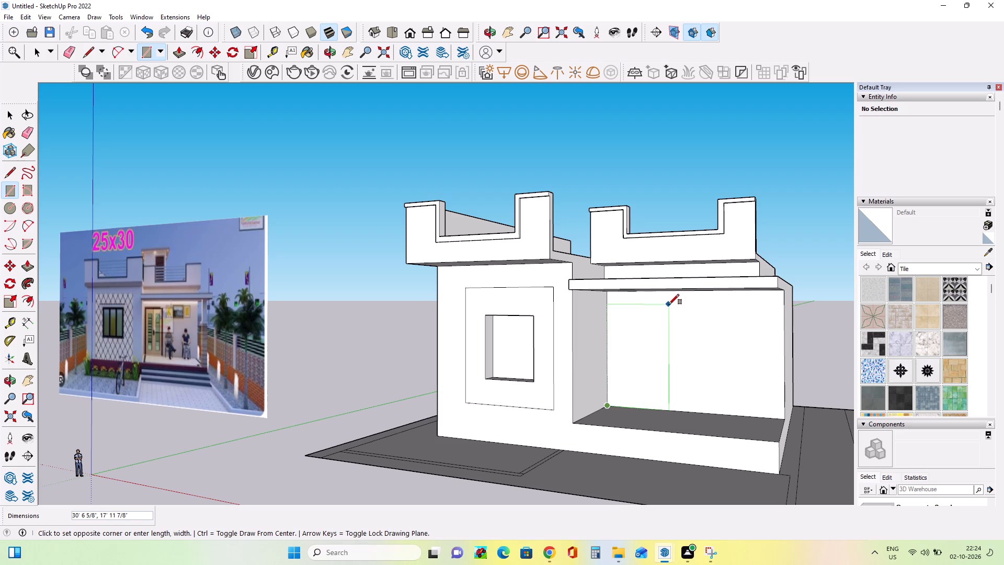
left_click(669, 304)
Examine the entrance door and porch details in the reference image and compare them with the outlined door.
middle_click_drag(647, 388, 668, 394)
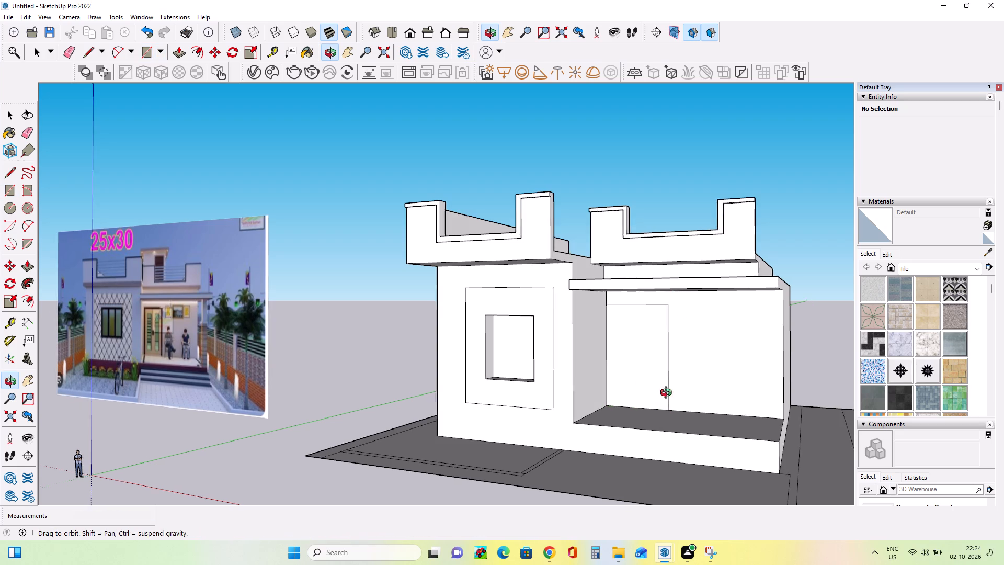
middle_click_drag(668, 394, 722, 401)
scroll(146, 342, "up", 5)
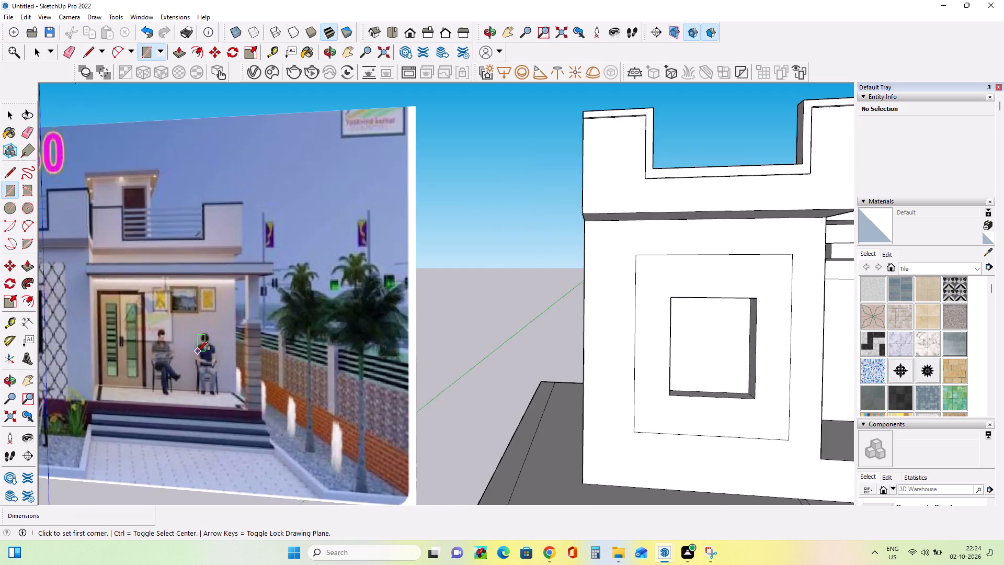
scroll(198, 351, "up", 7)
scroll(198, 351, "down", 1)
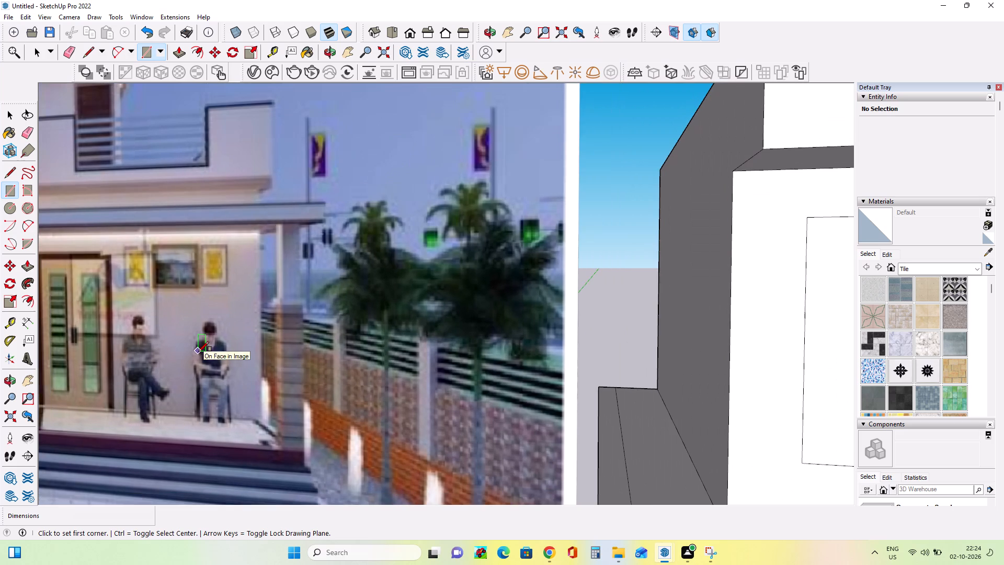
scroll(199, 352, "down", 15)
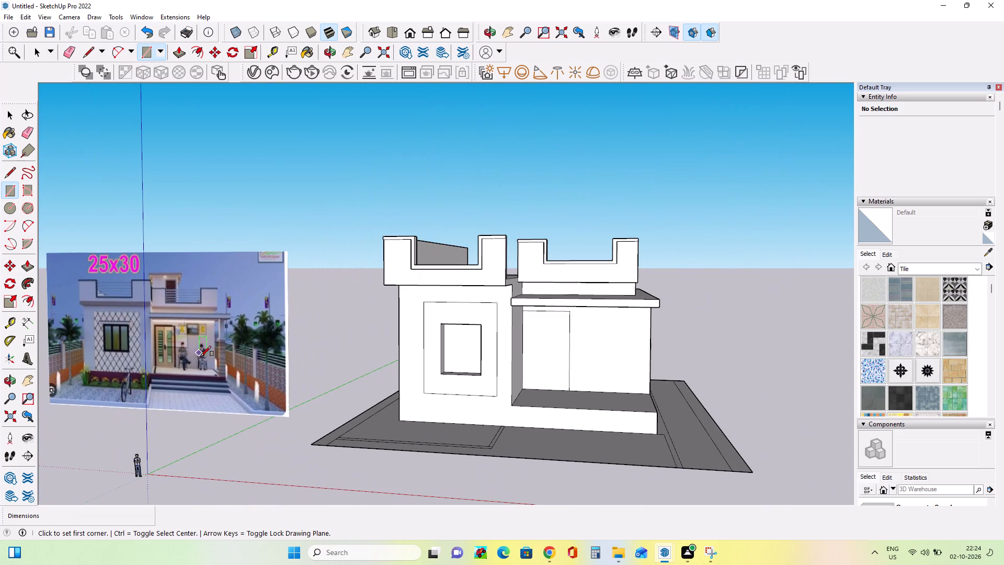
Push the door rectangle on the porch's back wall inward about 9' 3" to recess it.
left_click(23, 264)
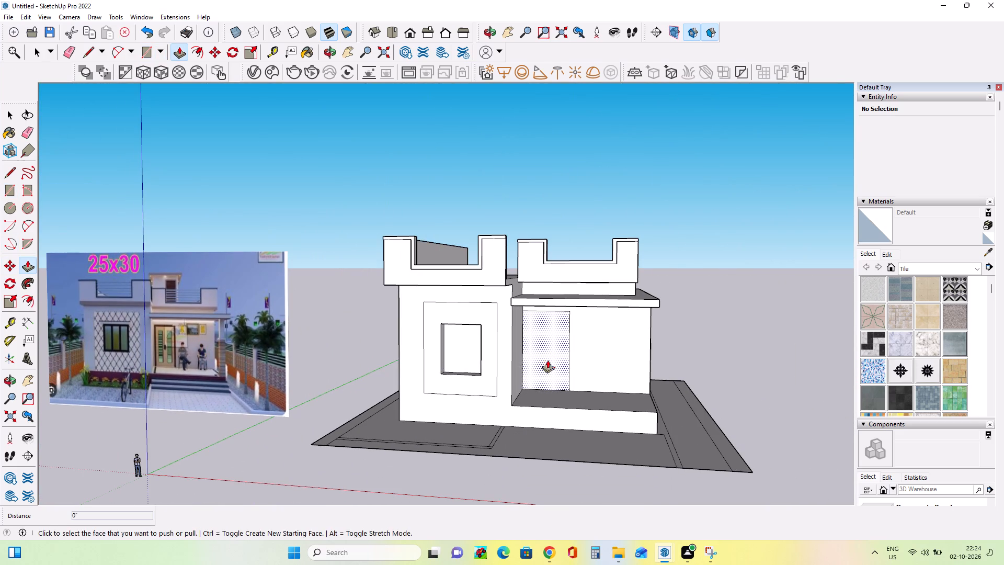
left_click(554, 361)
left_click(554, 357)
Draw a rectangle about 32' 5" by 25' 9" on the roof behind the porch-side parapet, starting on the roof's dividing line.
middle_click_drag(425, 393, 431, 401)
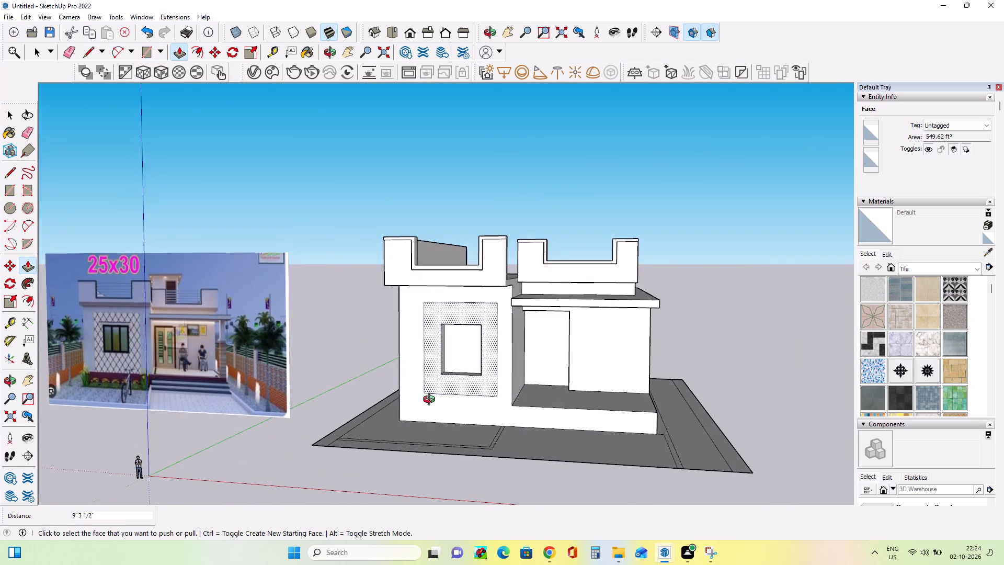
middle_click_drag(431, 401, 476, 417)
middle_click_drag(524, 324, 524, 347)
scroll(535, 297, "up", 2)
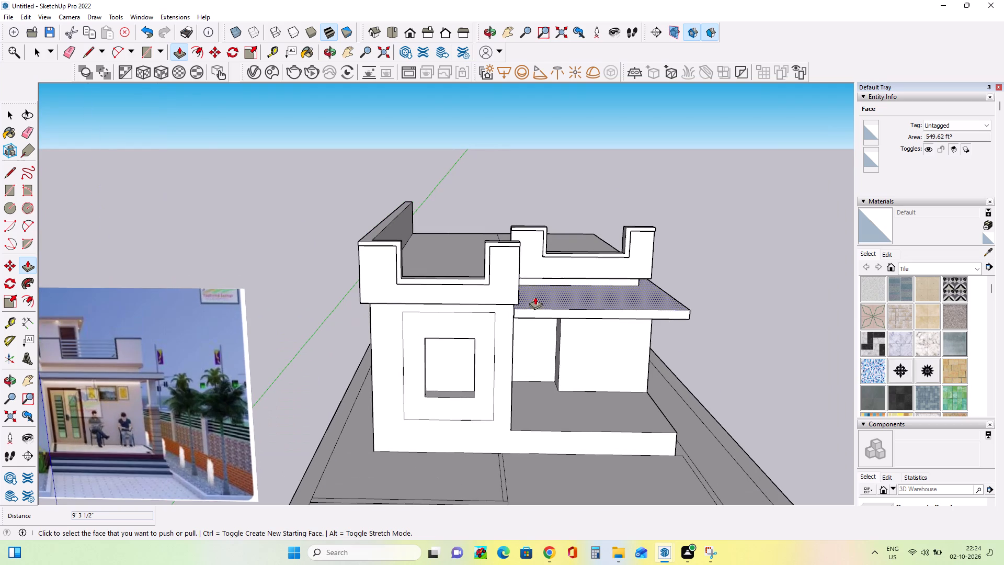
middle_click_drag(556, 323, 548, 341)
left_click(12, 194)
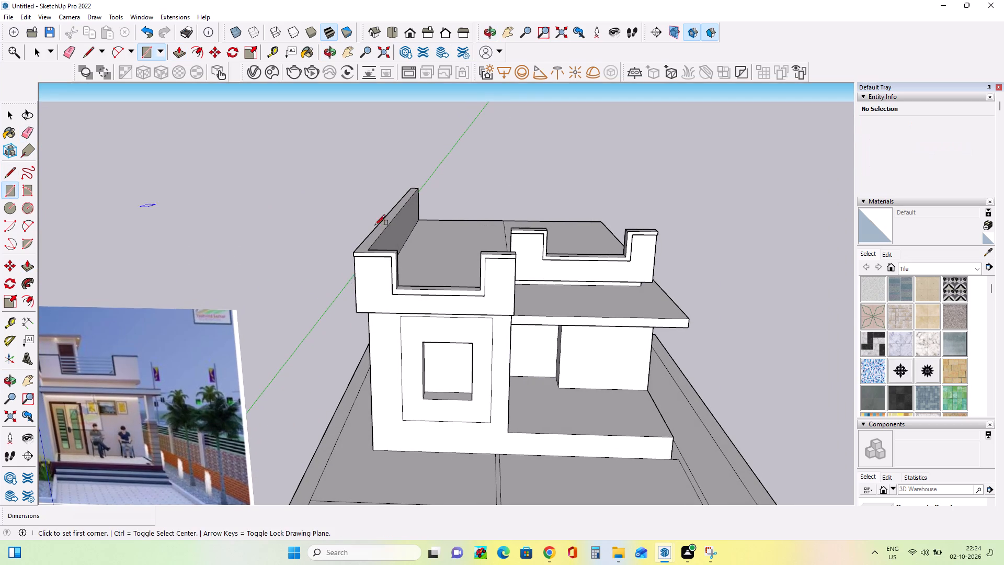
middle_click_drag(500, 281, 360, 329)
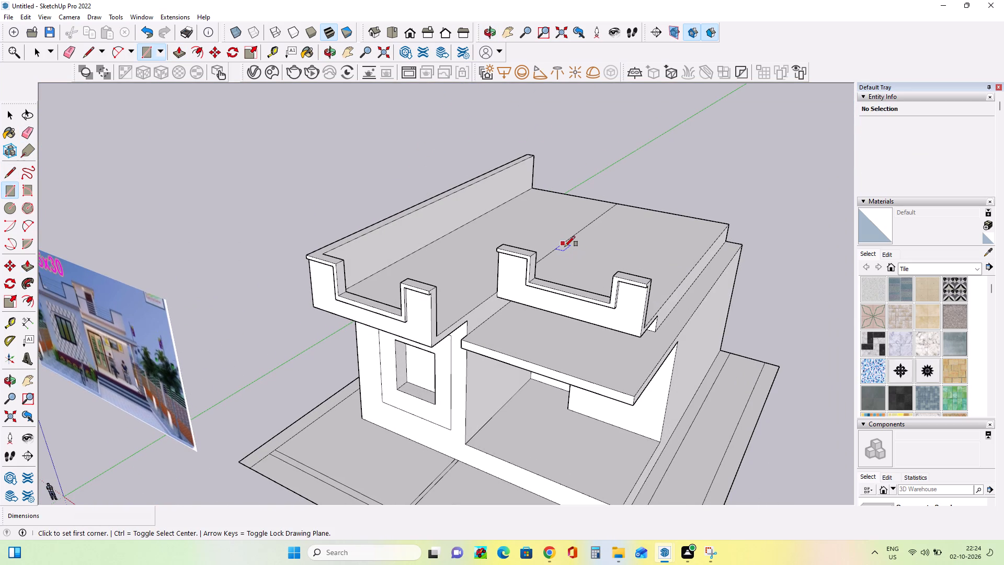
left_click(565, 246)
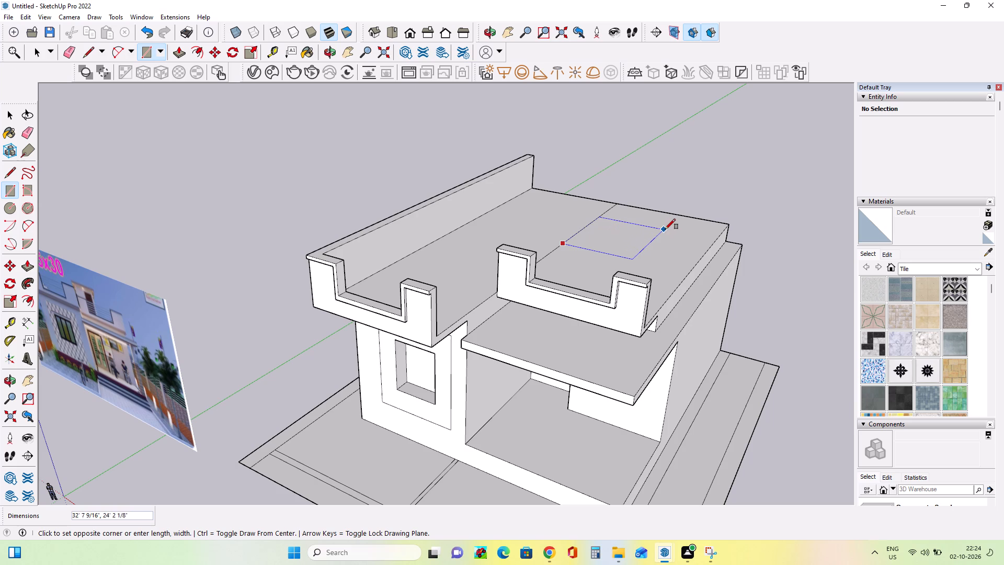
double_click(669, 230)
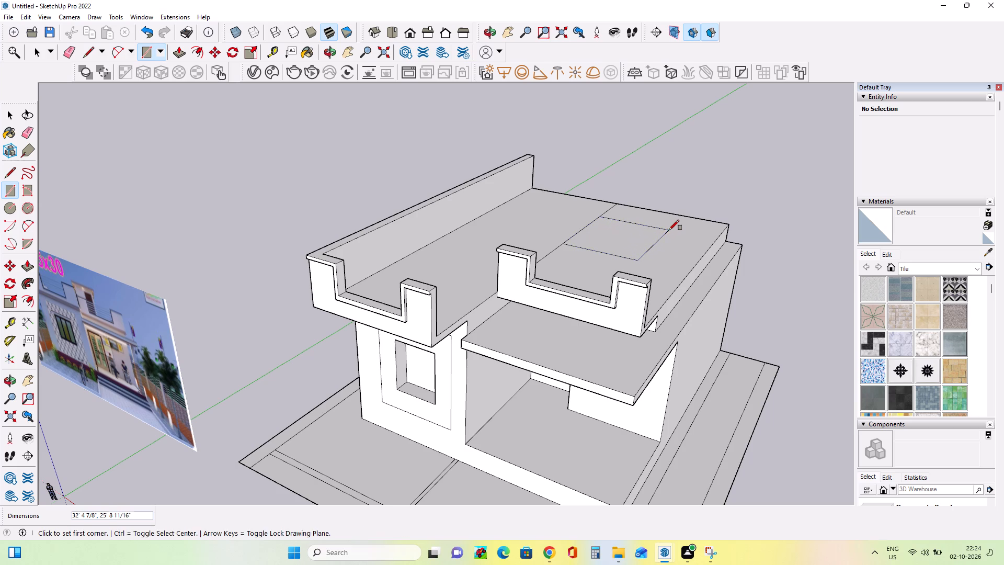
Extrude the roof rectangle upward about 18' 8" to form a rooftop block.
middle_click_drag(591, 281, 689, 276)
scroll(688, 277, "down", 2)
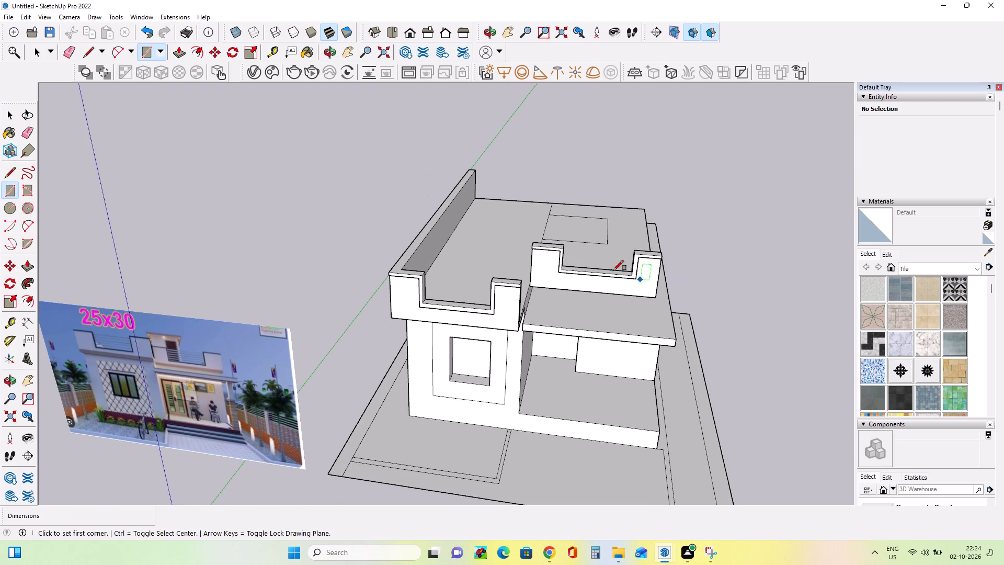
left_click(26, 267)
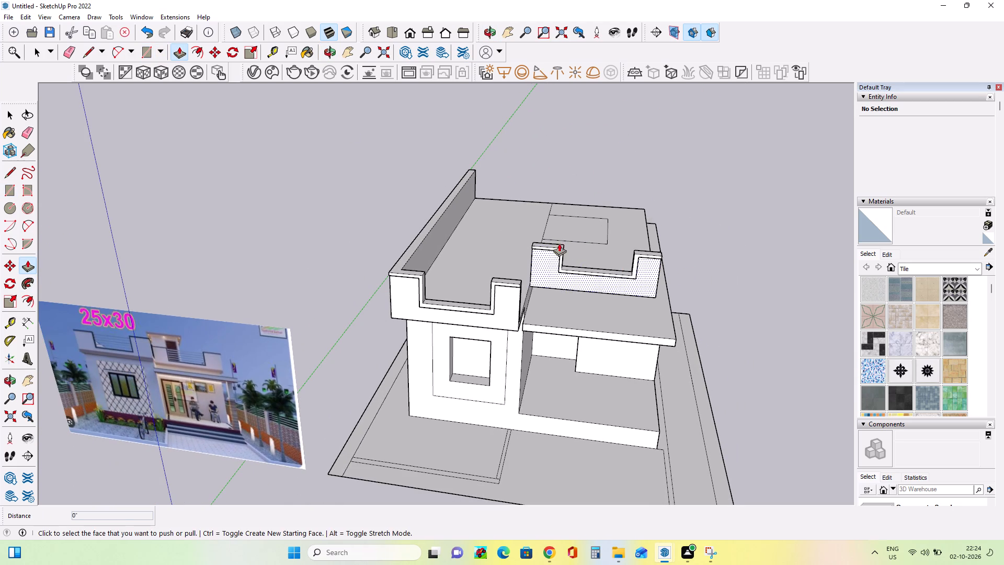
left_click(590, 228)
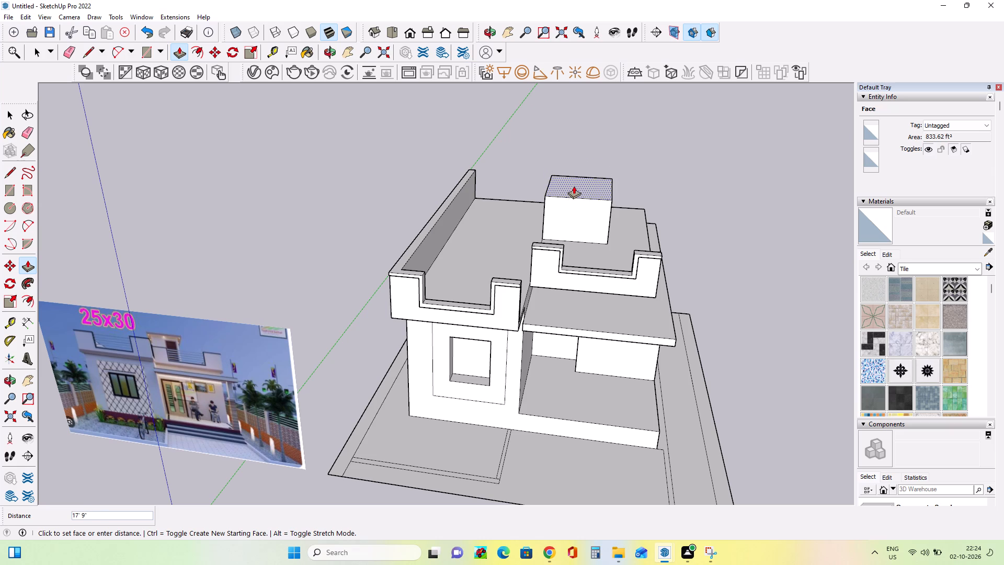
left_click(574, 184)
Lower the top of the rooftop block by about 1' 10".
middle_click_drag(576, 303, 610, 235)
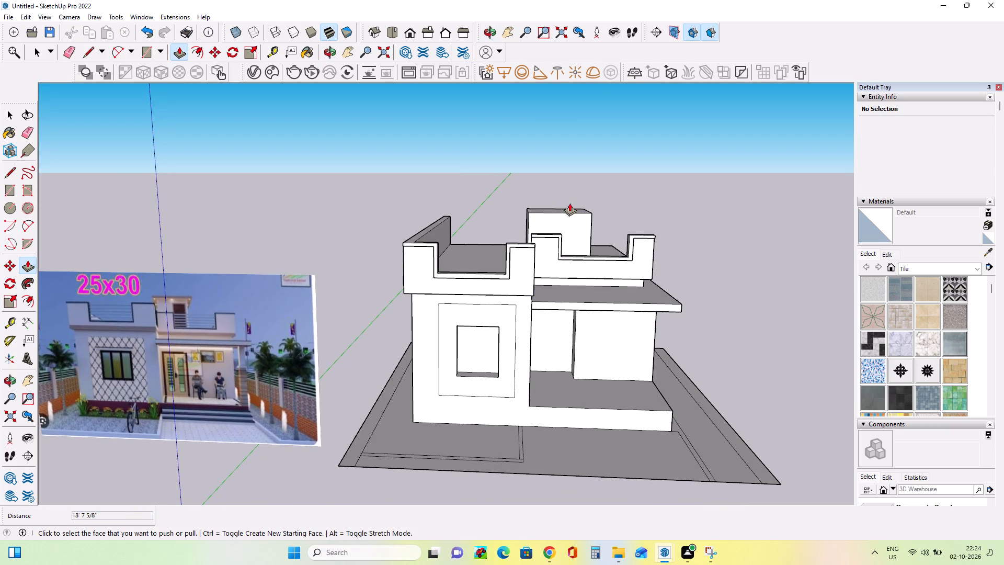
left_click(569, 203)
middle_click_drag(573, 211, 578, 250)
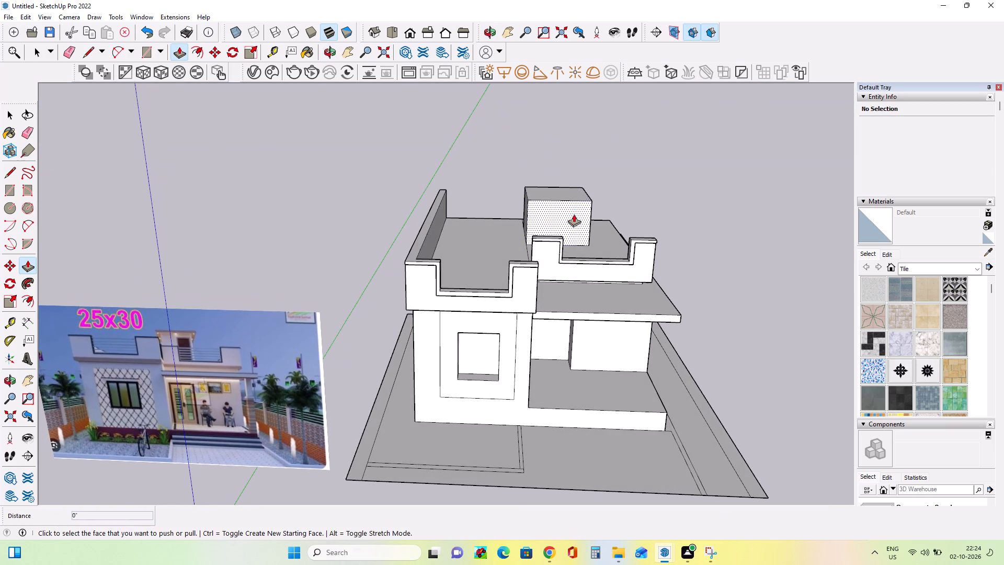
left_click(568, 191)
left_click(568, 195)
Draw a horizontal line across the rooftop block's front face, just below its top edge.
middle_click_drag(599, 260, 575, 212)
middle_click_drag(576, 281, 584, 275)
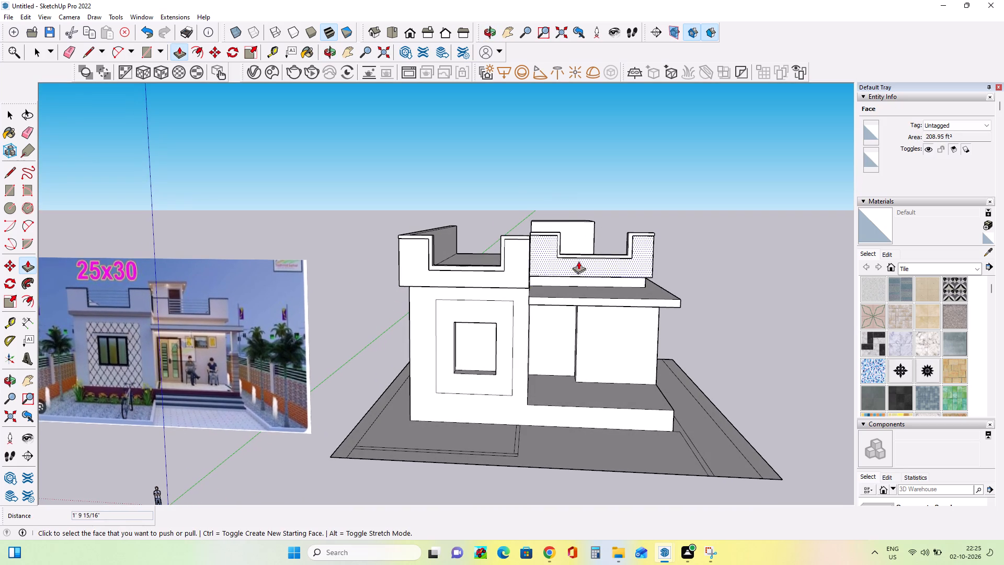
middle_click_drag(567, 228, 584, 273)
scroll(562, 210, "up", 4)
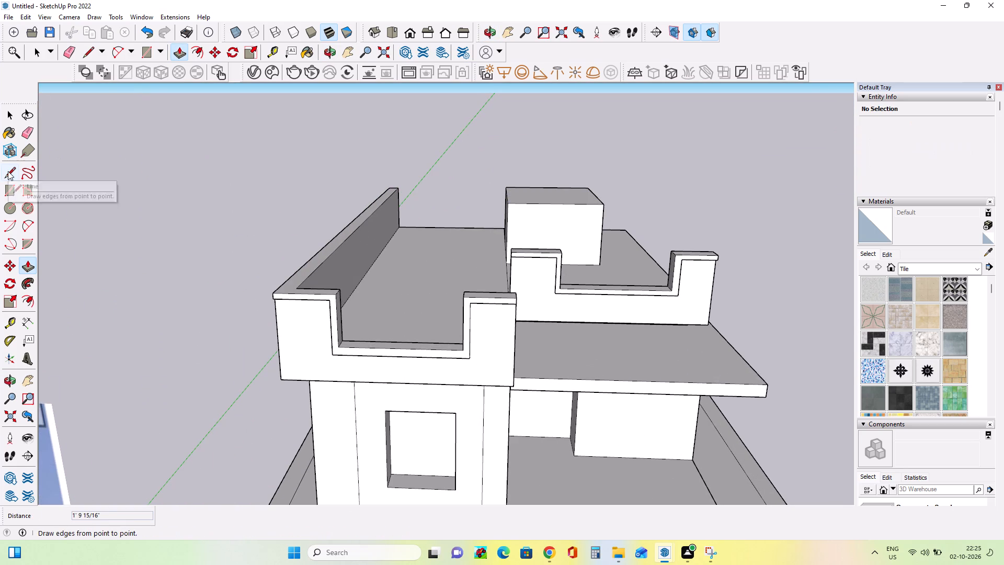
left_click(8, 171)
scroll(497, 226, "up", 2)
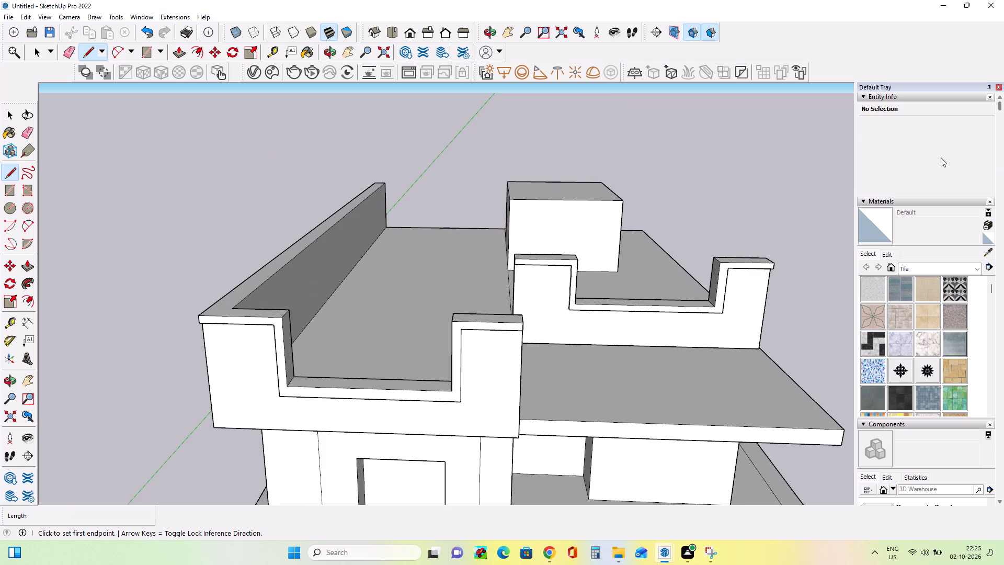
scroll(606, 143, "up", 4)
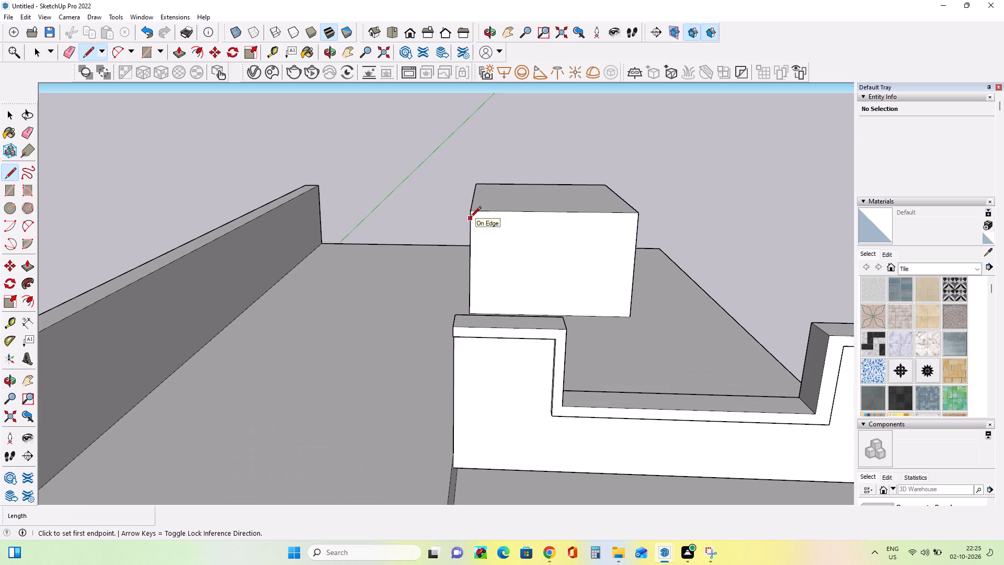
left_click(470, 219)
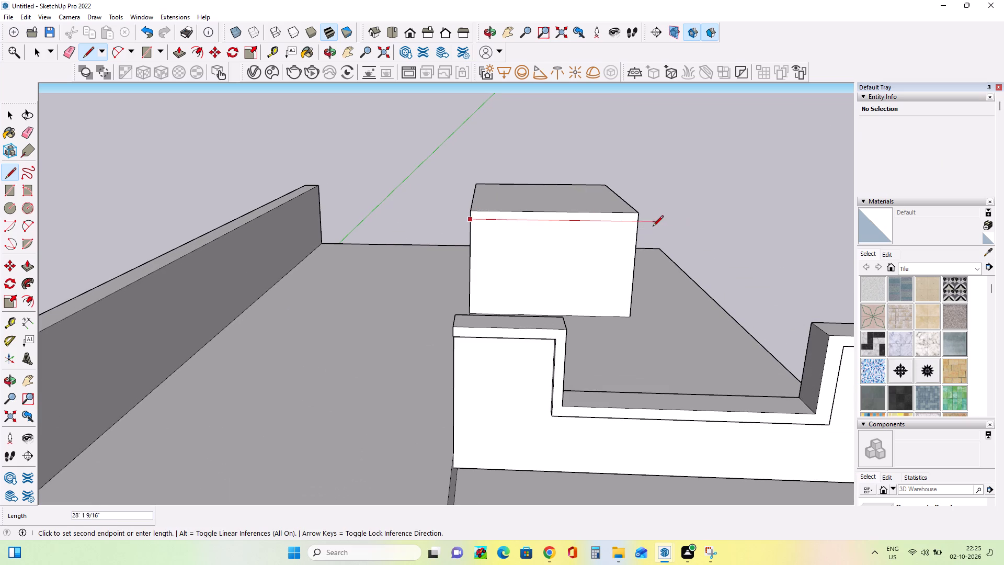
left_click(636, 225)
Continue the line around both side faces of the rooftop block, about 32' 5" long on each side.
scroll(734, 257, "down", 8)
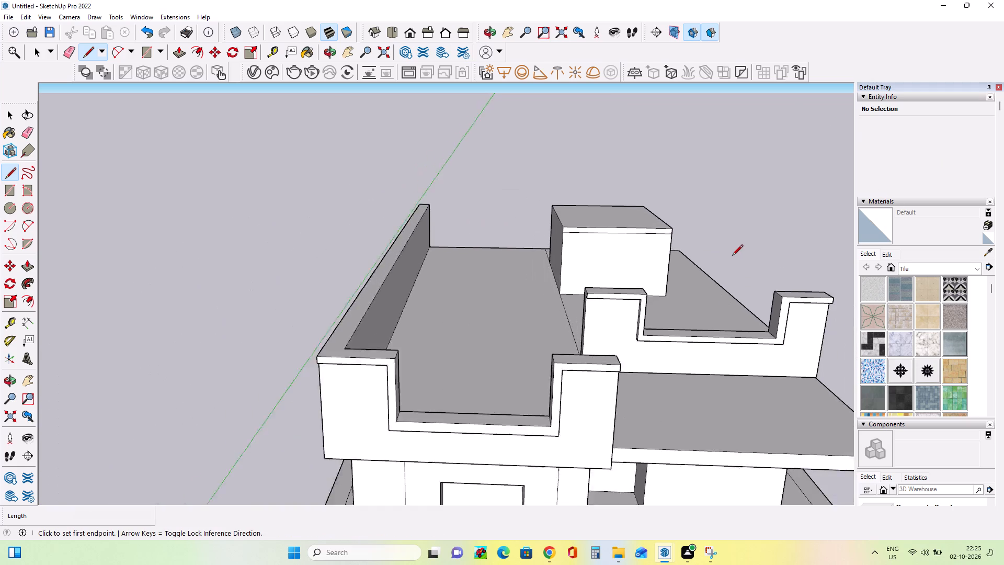
scroll(721, 255, "down", 4)
middle_click_drag(692, 290, 789, 293)
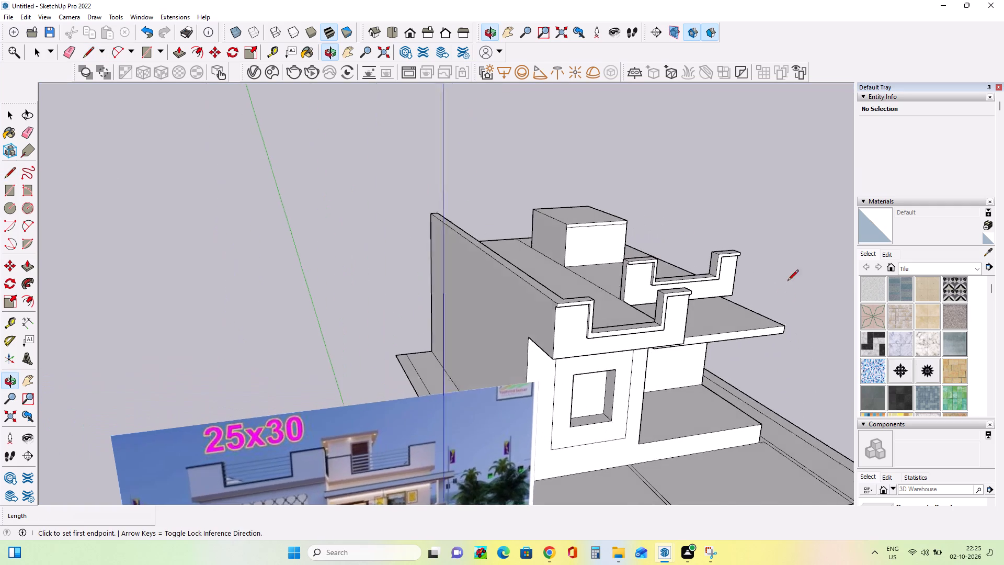
scroll(566, 209, "up", 9)
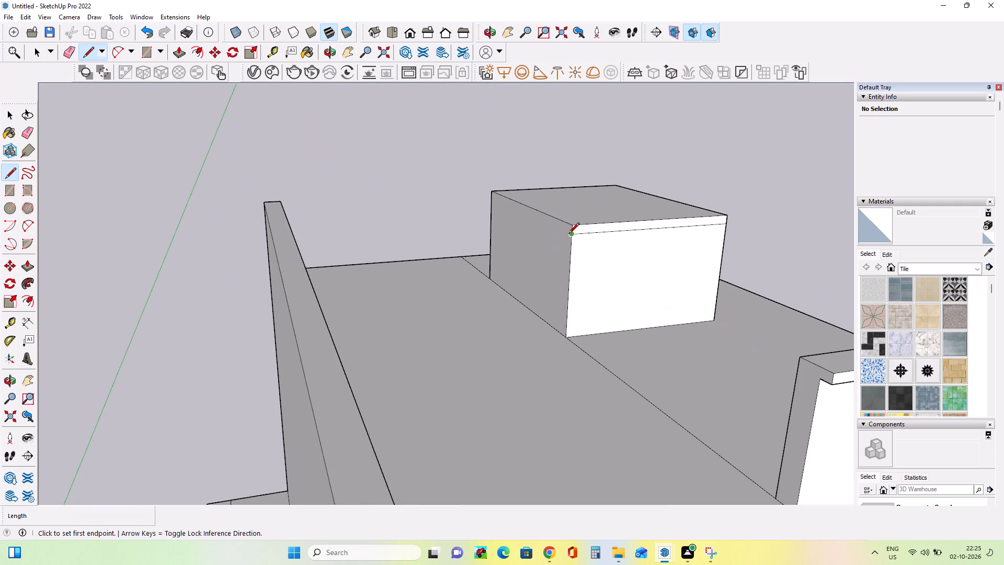
left_click(568, 234)
double_click(488, 201)
middle_click_drag(688, 256, 357, 235)
left_click(493, 252)
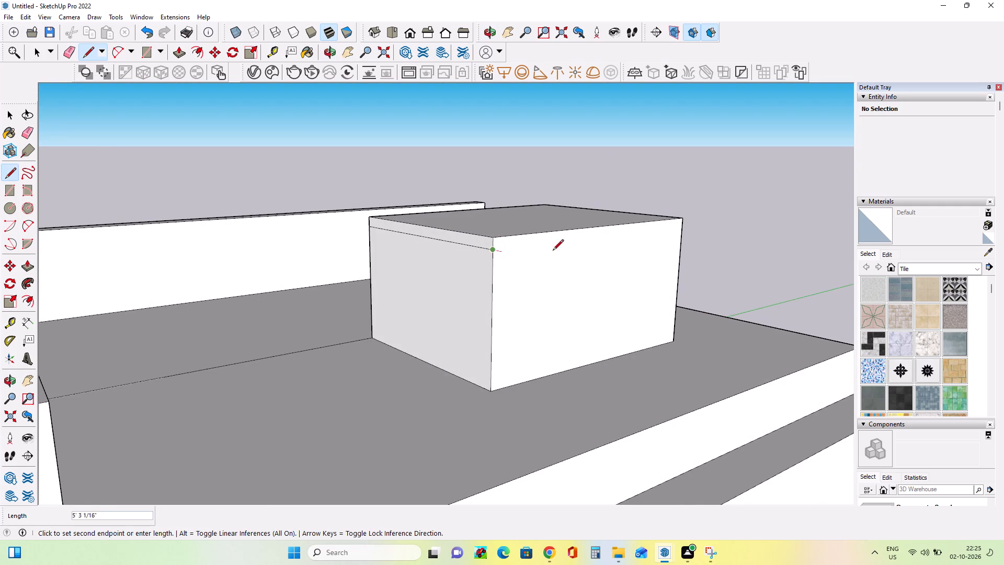
left_click(681, 230)
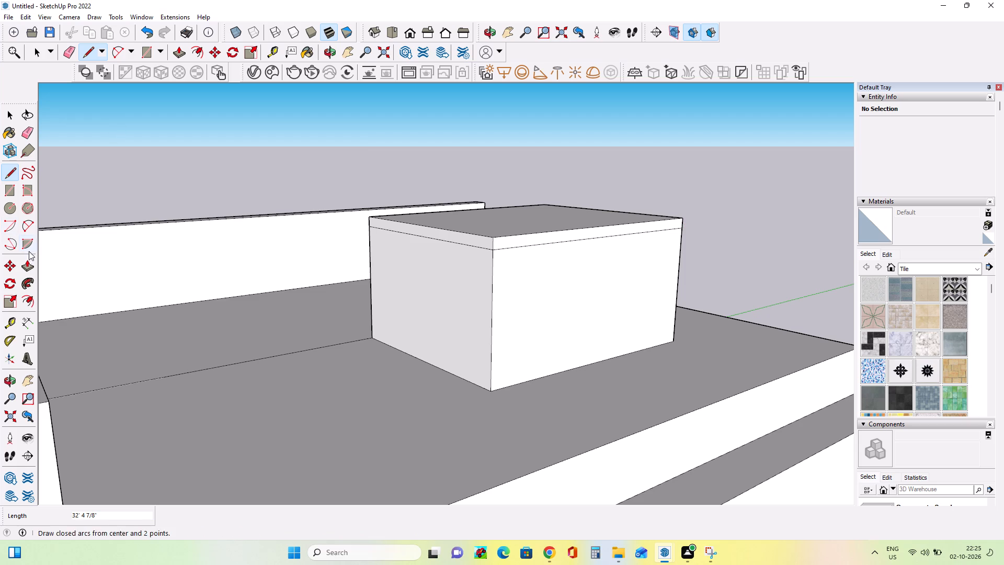
Pull the rooftop block's top strip outward about 10" on the porch-side face and about 3' 1" on the front face.
left_click(28, 265)
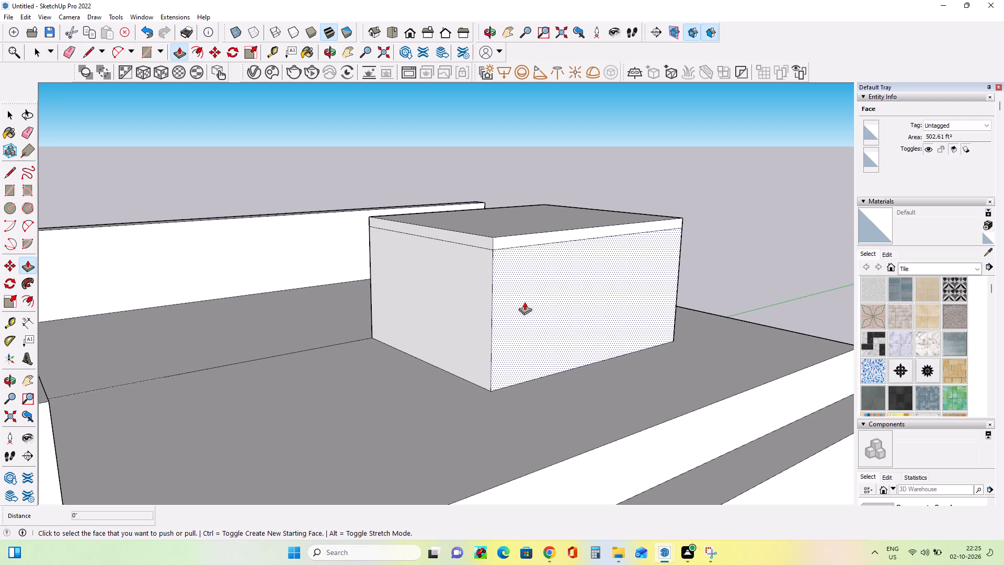
left_click(539, 239)
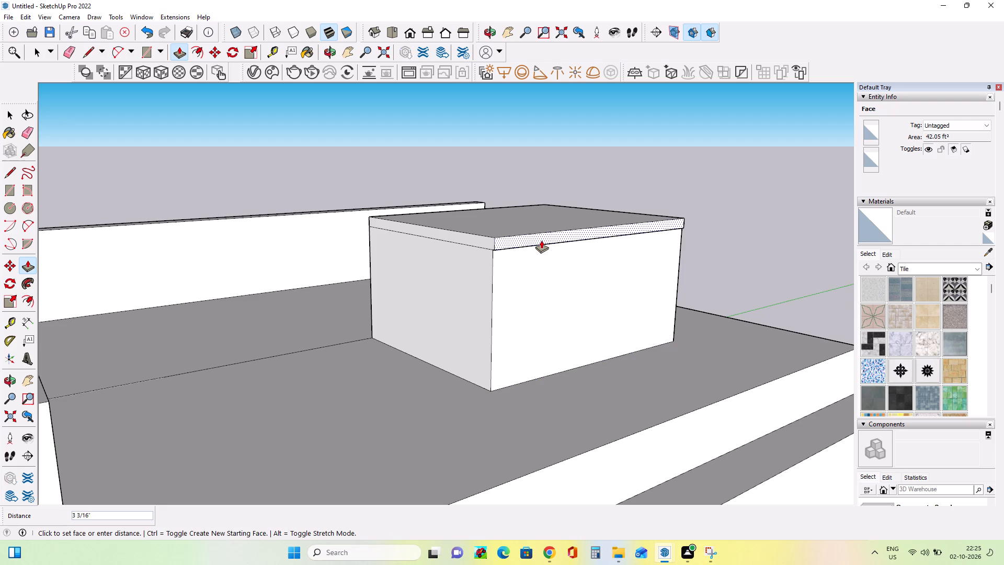
left_click(544, 244)
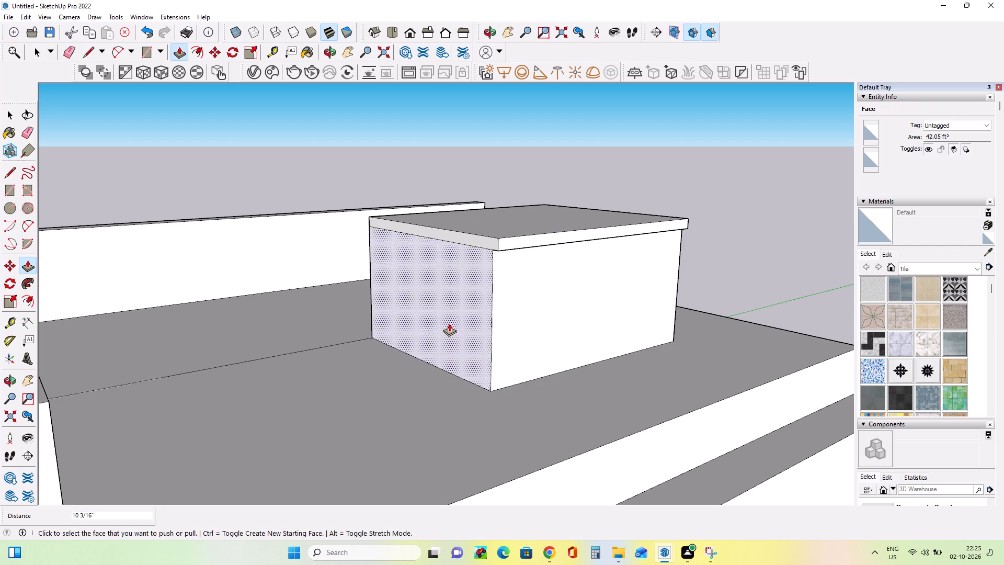
middle_click_drag(428, 319, 617, 322)
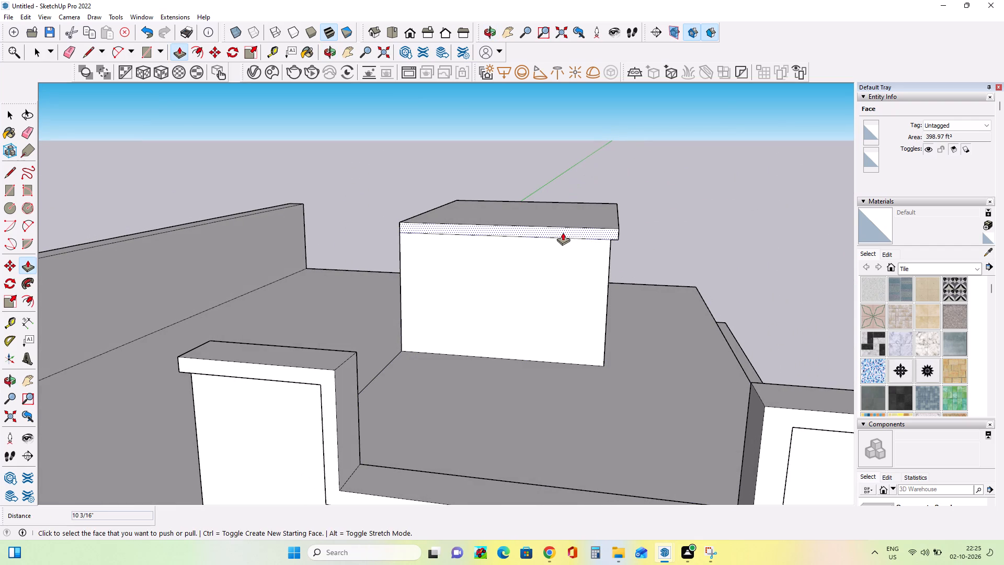
left_click(563, 232)
left_click(563, 237)
Extend the rooftop block's top overhang a further 11" on the porch-side face and about 9" on the front face.
middle_click_drag(651, 254, 568, 260)
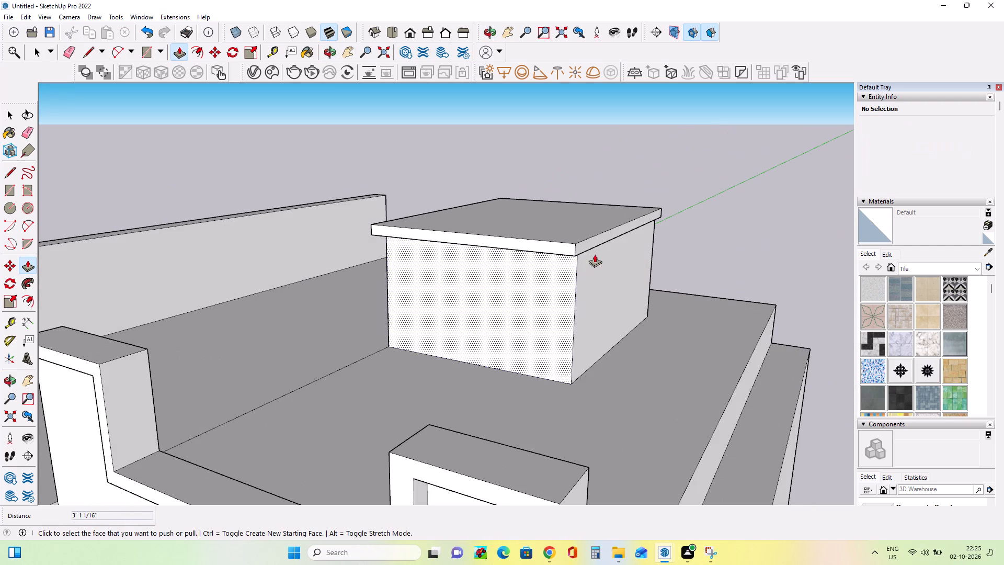
left_click(593, 241)
left_click(601, 243)
middle_click_drag(523, 284, 542, 281)
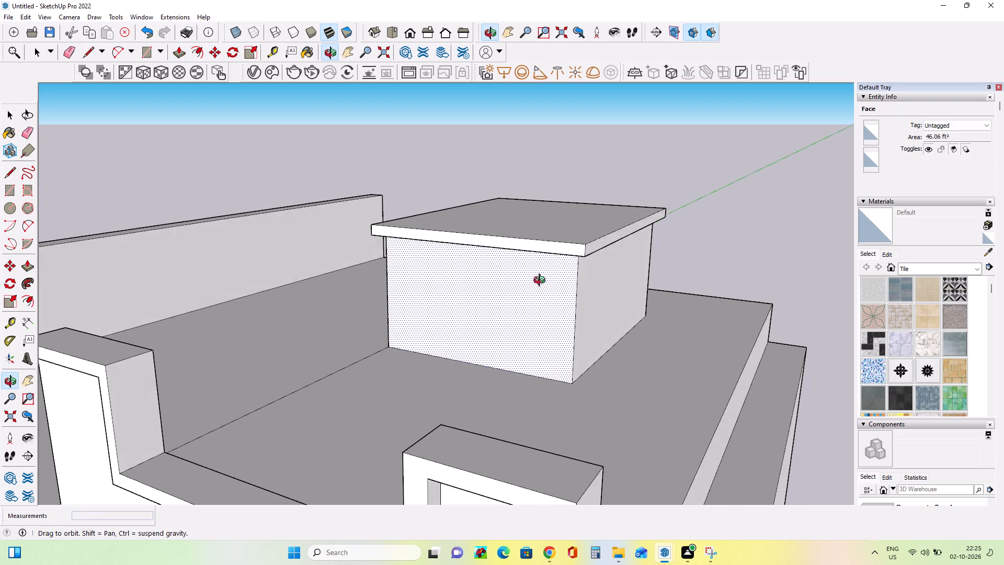
middle_click_drag(542, 281, 633, 270)
middle_click_drag(433, 231, 537, 262)
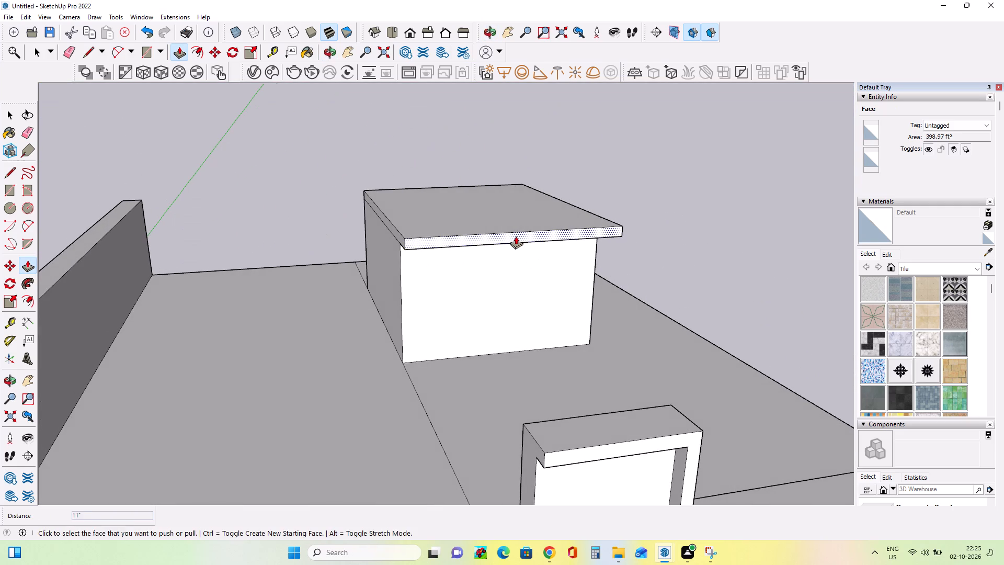
left_click(516, 236)
left_click(517, 238)
Pull the top strip outward about 1' 11" on the rooftop block's side facing the long side parapet.
middle_click_drag(420, 259, 532, 267)
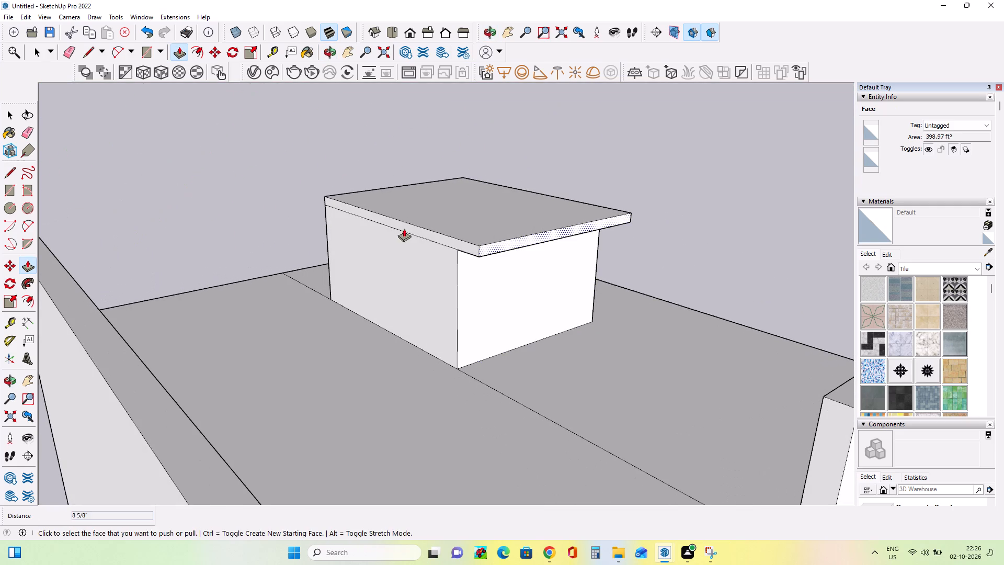
left_click(433, 233)
left_click(423, 243)
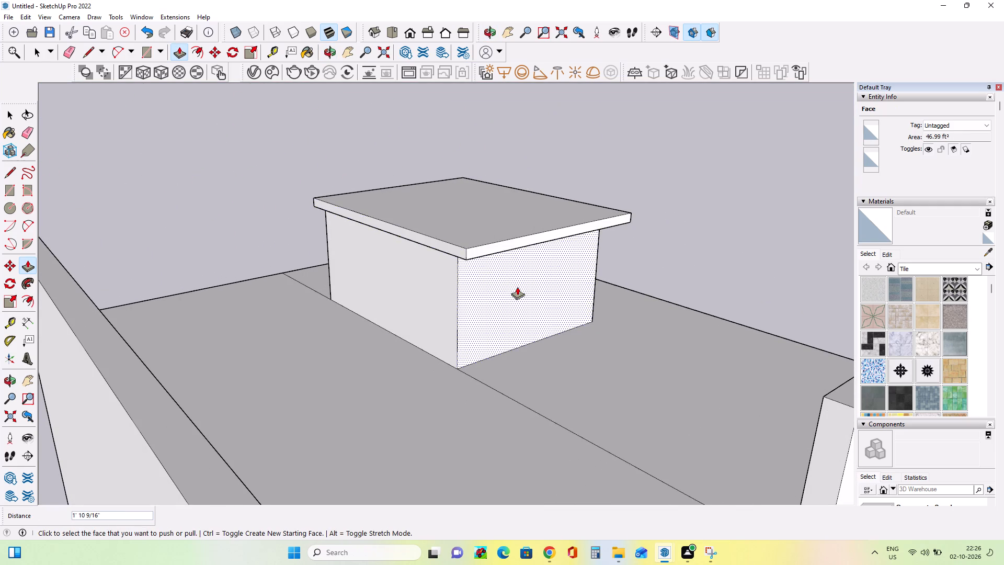
Examine the whole house with its rooftop block and overhang and compare it with the reference image.
middle_click_drag(509, 287, 357, 253)
scroll(357, 255, "down", 8)
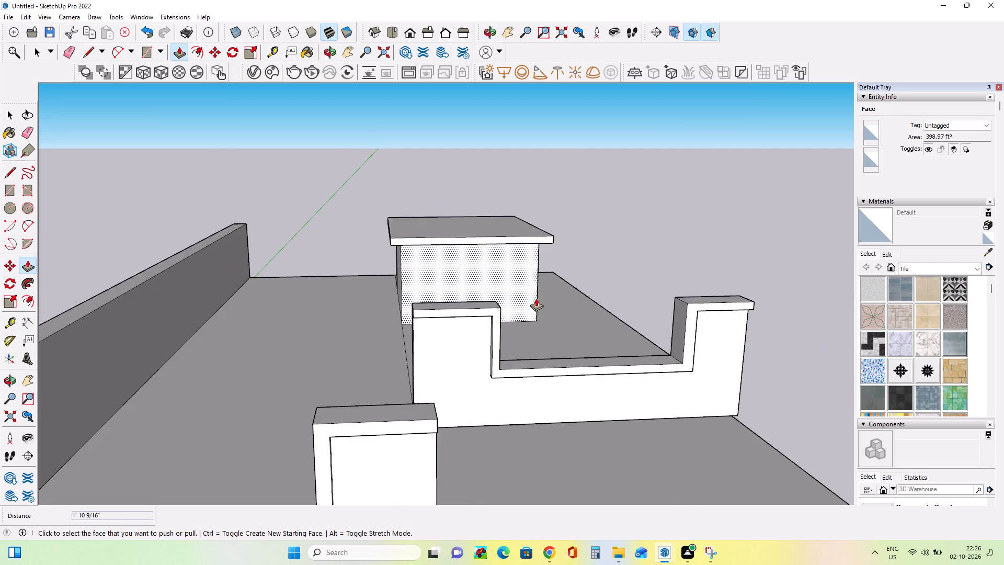
scroll(536, 298, "down", 15)
scroll(484, 352, "up", 10)
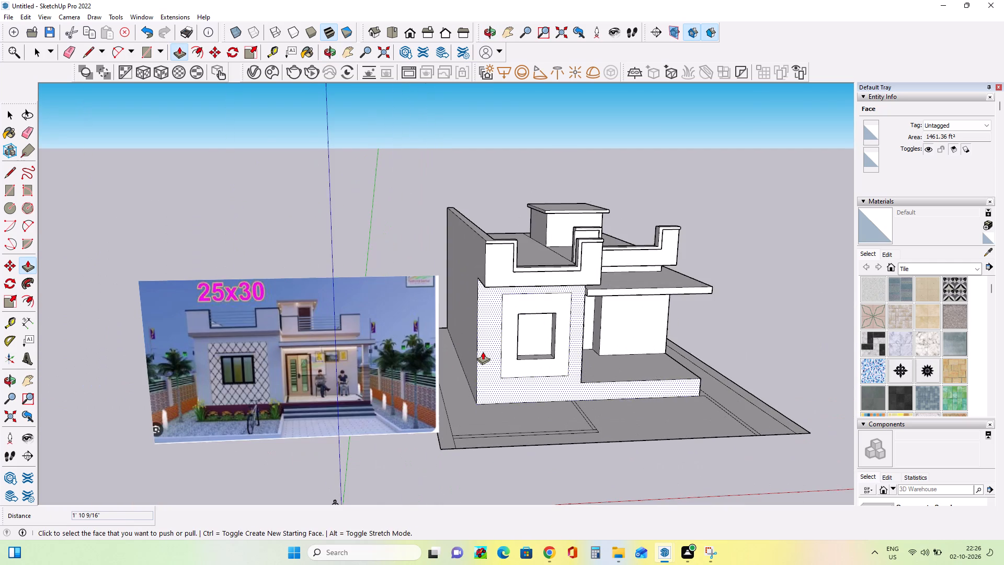
scroll(483, 352, "up", 2)
middle_click_drag(539, 355, 467, 372)
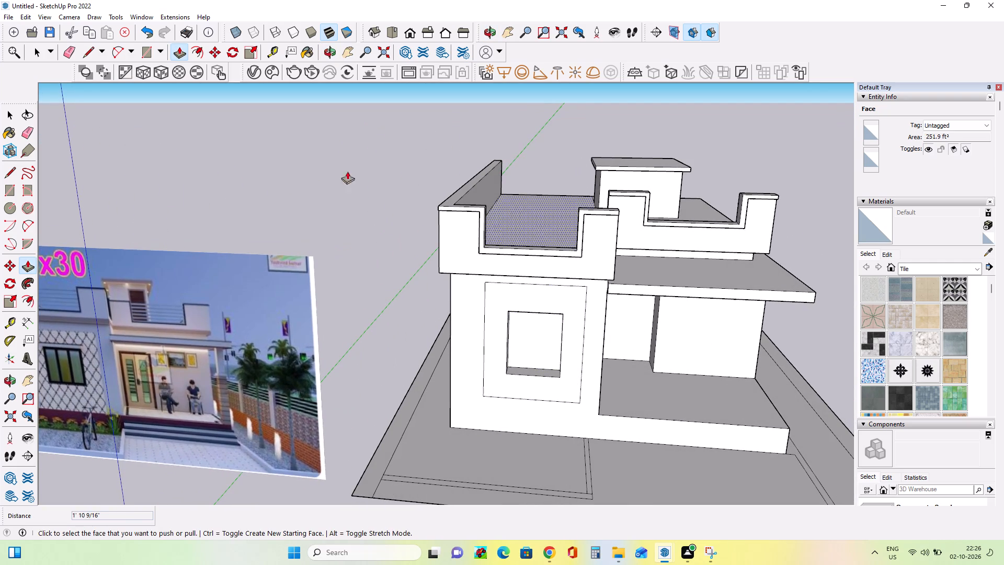
Draw a door-shaped rectangle about 7' by 14' up from the base of the rooftop block's front face.
left_click(12, 192)
middle_click_drag(641, 367, 623, 382)
scroll(682, 213, "up", 7)
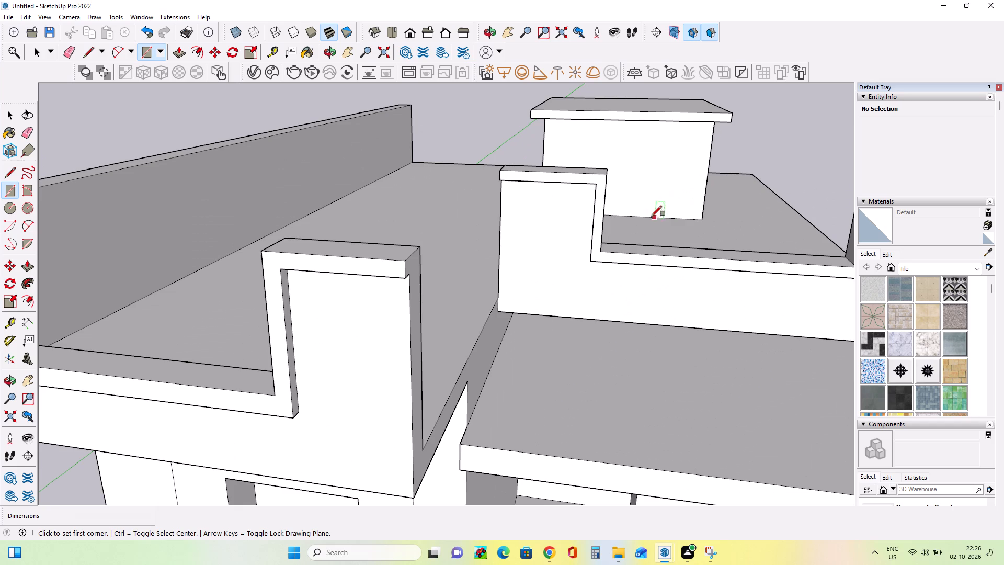
left_click(636, 216)
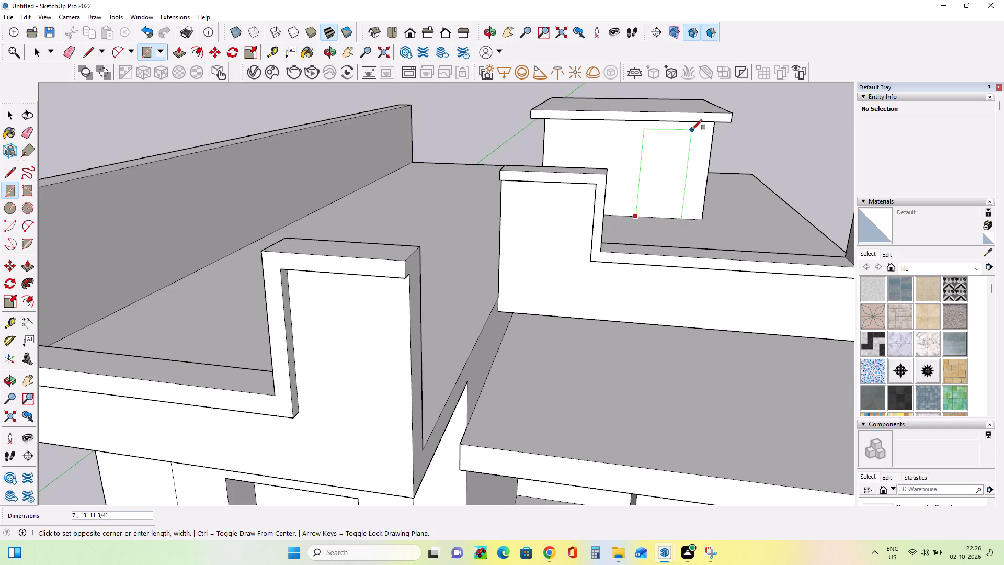
left_click(692, 130)
Push the rooftop block's door rectangle inward about 4' 1" to form a recessed doorway.
left_click(24, 267)
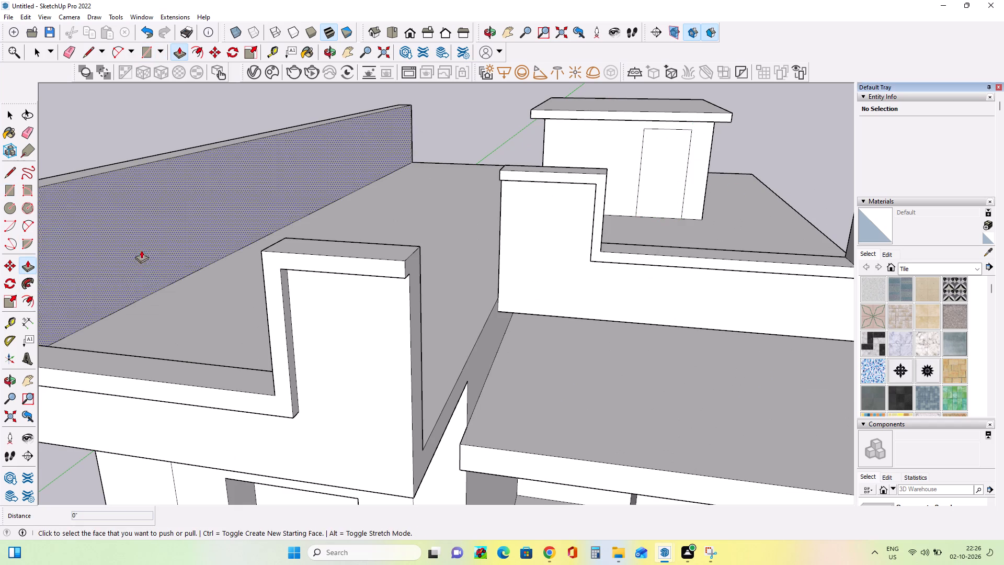
left_click(658, 174)
left_click(658, 169)
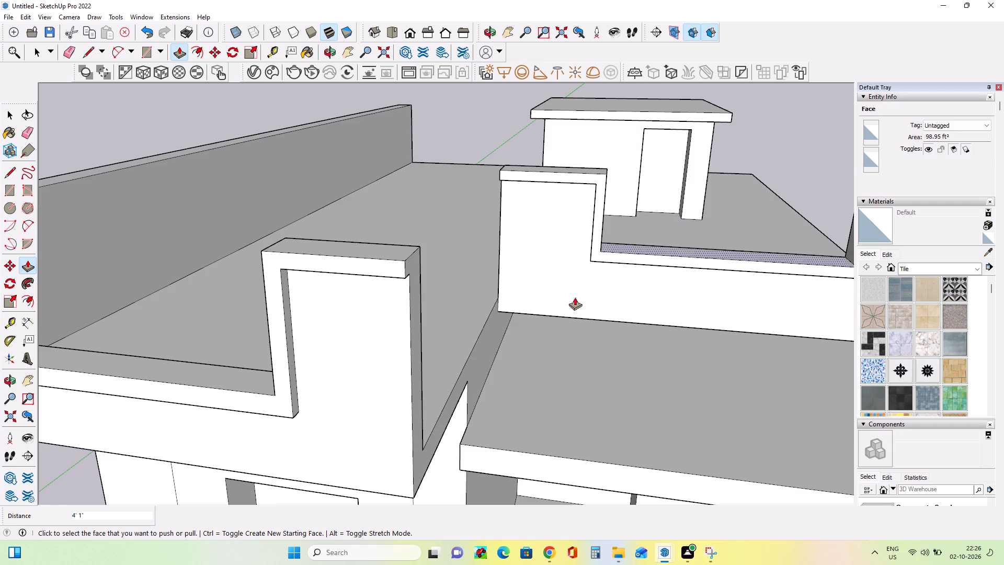
Examine the whole house beside the reference image, comparing the rooftop block, parapet and porch canopy details.
scroll(560, 306, "down", 12)
middle_click_drag(531, 466, 546, 449)
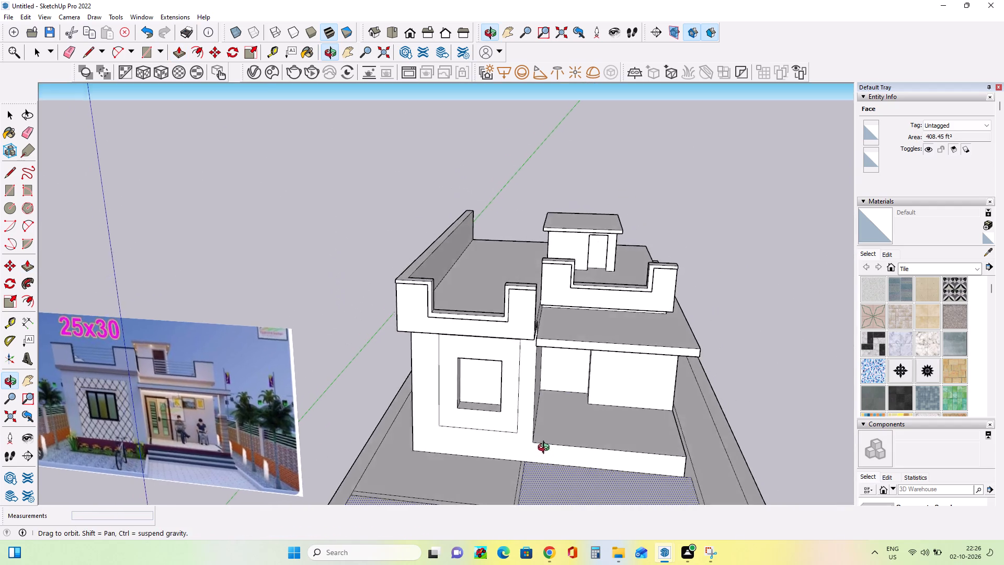
middle_click_drag(546, 449, 577, 434)
scroll(215, 439, "up", 6)
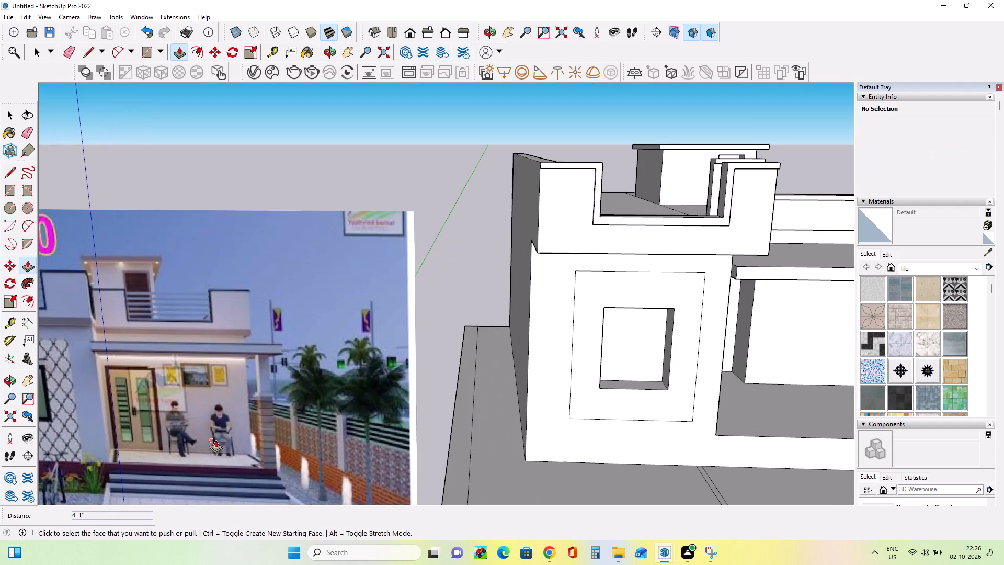
scroll(163, 354, "up", 4)
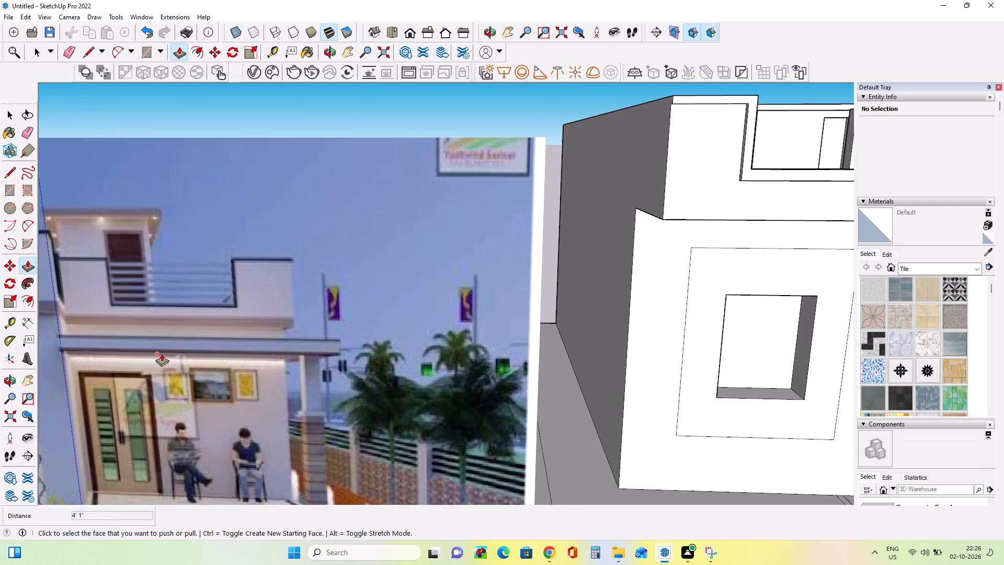
scroll(162, 353, "down", 13)
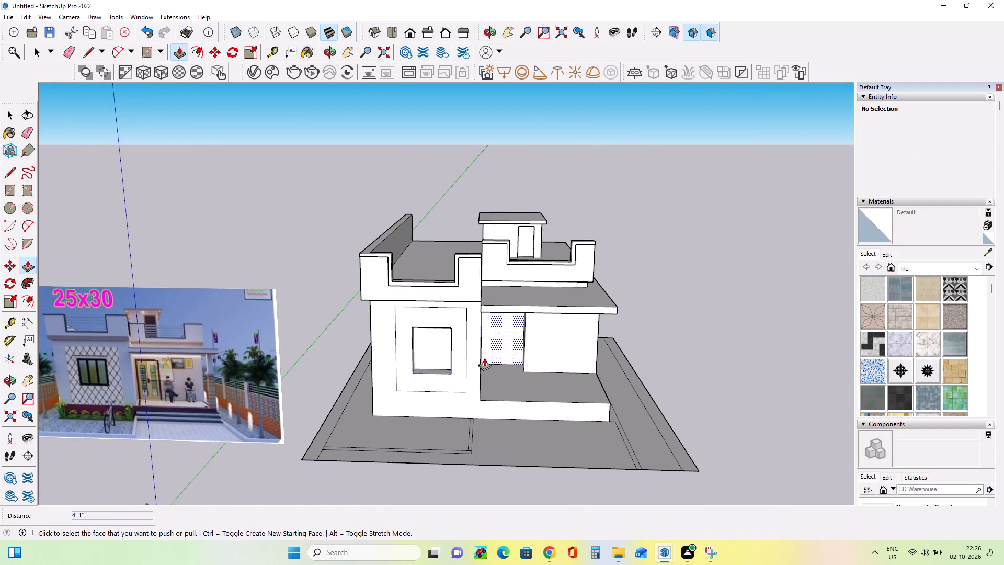
scroll(481, 353, "up", 3)
Draw a line about 47' 9" long across the porch canopy's front edge face, just below its top edge.
left_click(12, 170)
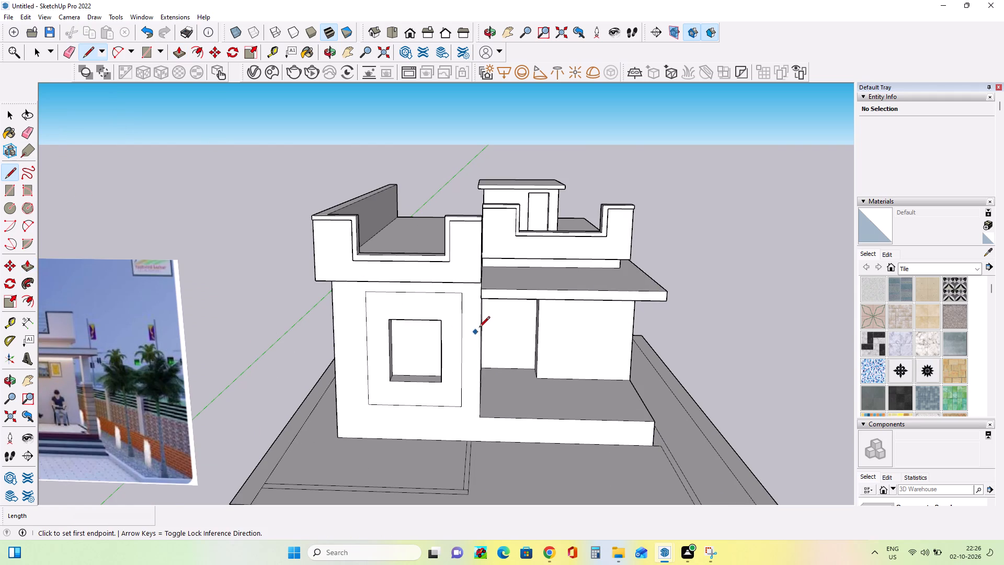
scroll(480, 326, "up", 8)
scroll(500, 273, "down", 6)
scroll(567, 283, "up", 3)
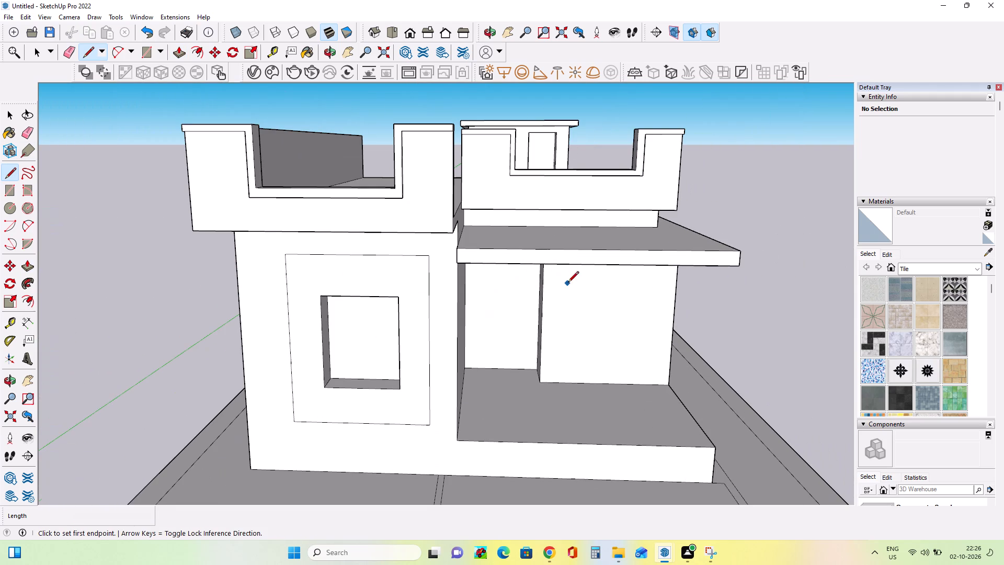
scroll(459, 253, "up", 5)
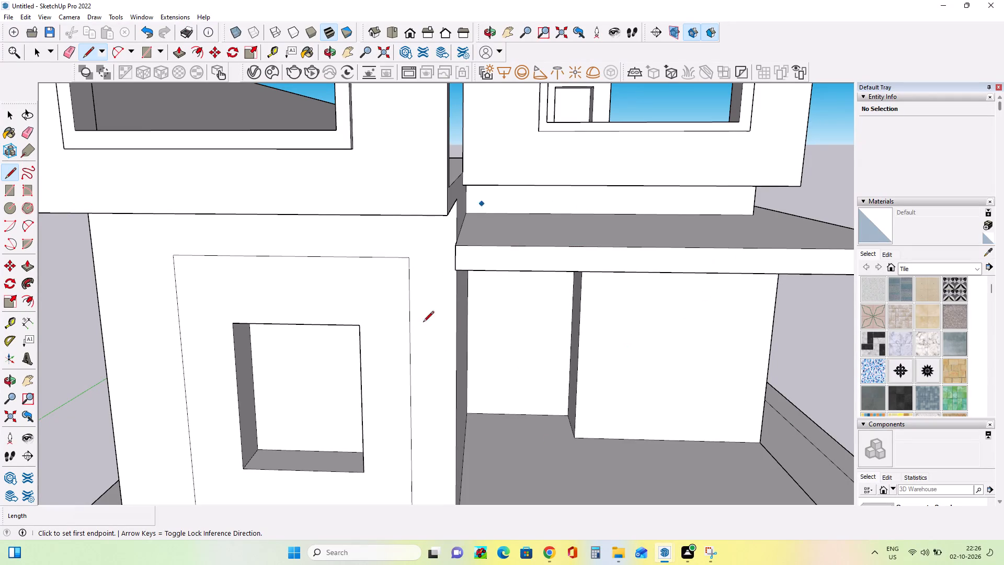
left_click(30, 381)
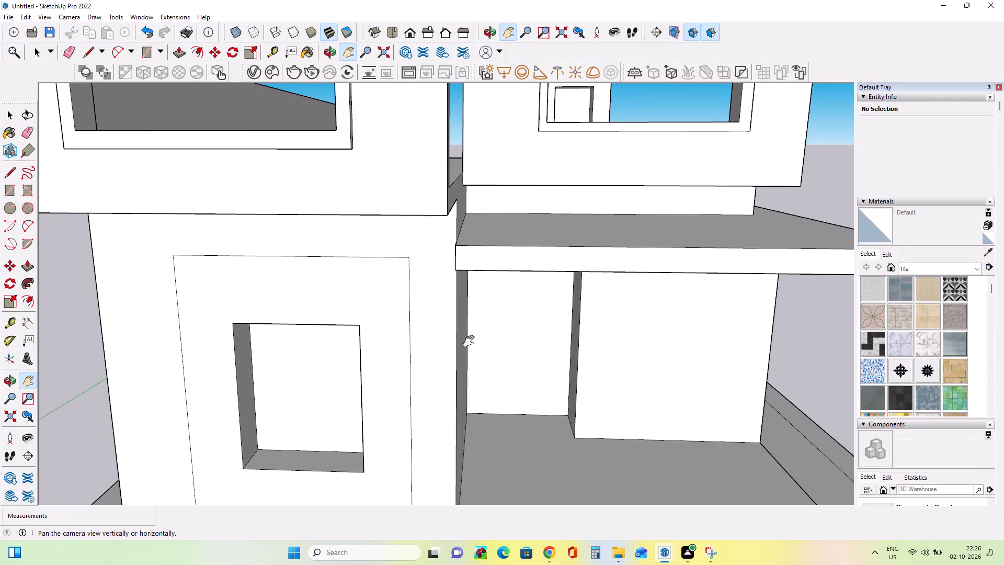
left_click_drag(507, 335, 472, 341)
left_click(269, 346)
left_click_drag(588, 337, 534, 322)
left_click(411, 315)
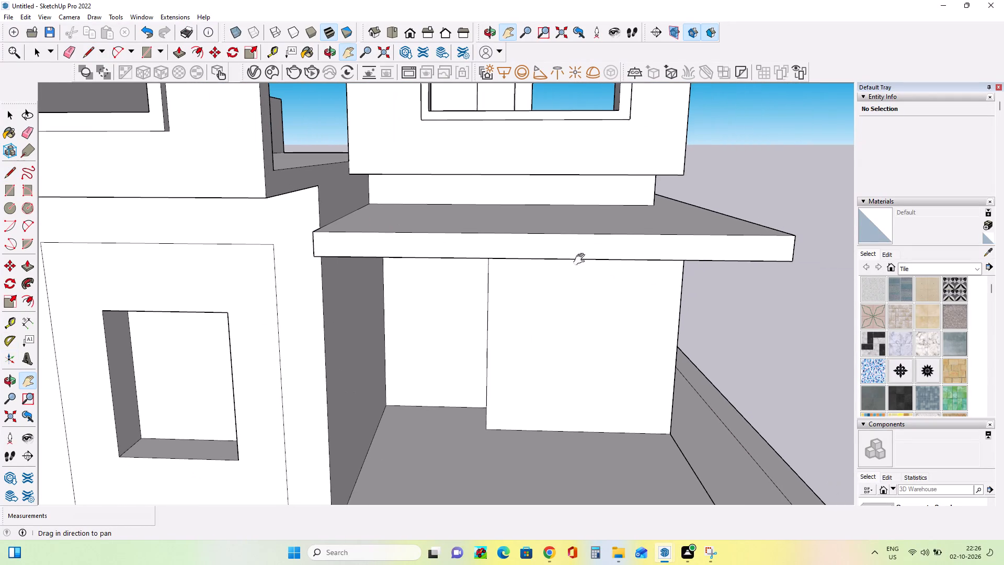
left_click(8, 169)
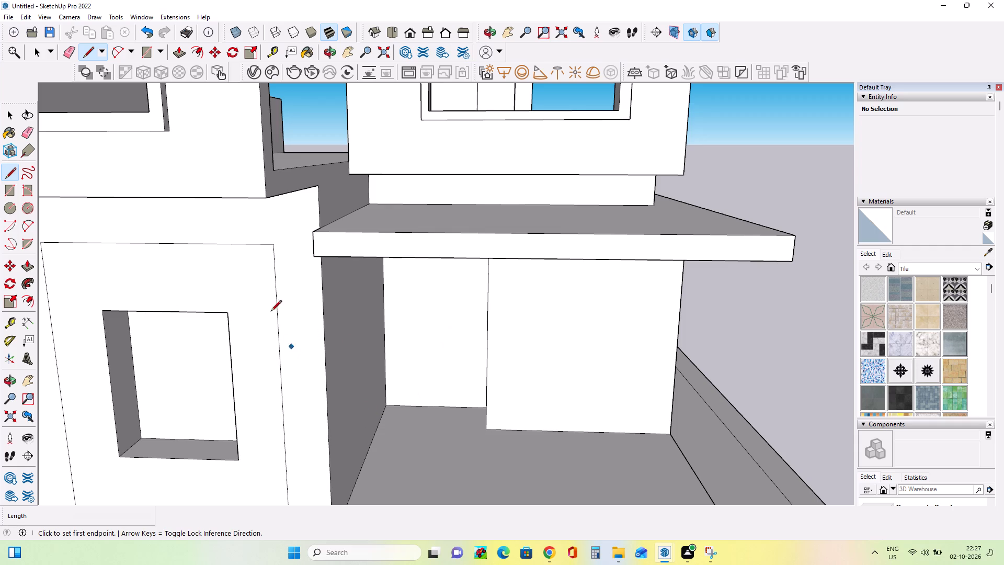
scroll(316, 238, "up", 3)
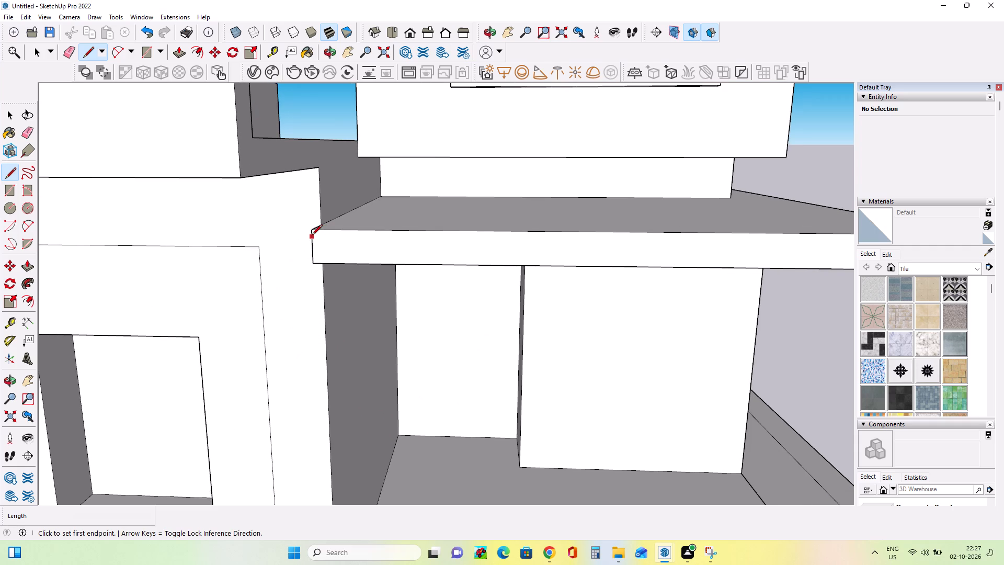
left_click(312, 238)
scroll(501, 241, "down", 7)
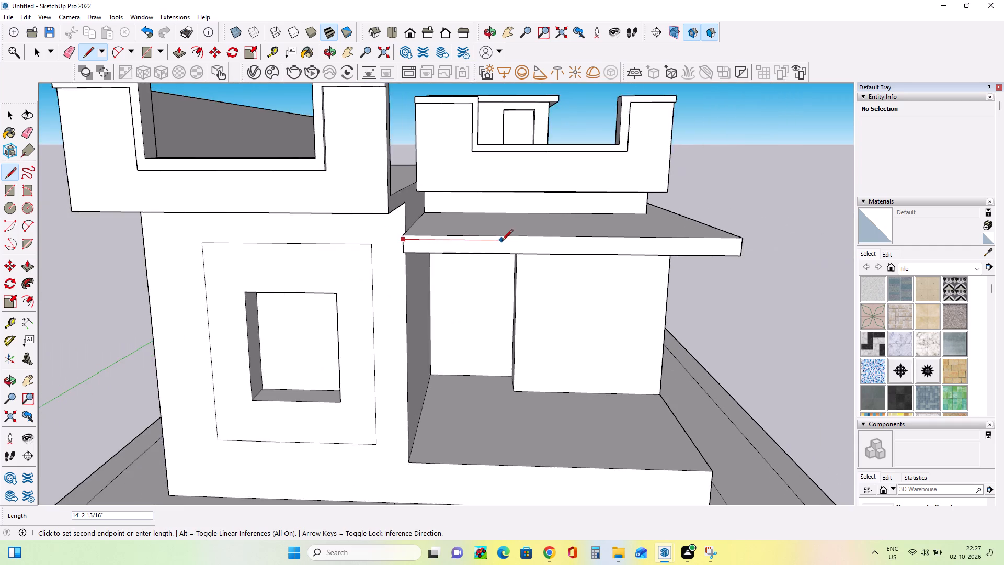
scroll(502, 241, "down", 3)
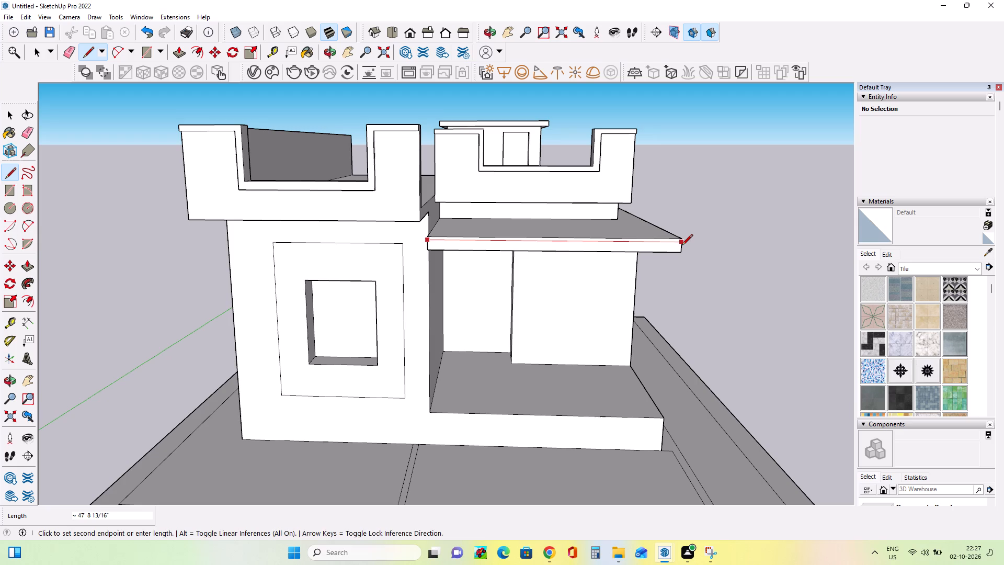
left_click(682, 246)
Draw a second line about 47' 9" long across the canopy's front edge face, just above its bottom edge.
scroll(425, 253, "up", 8)
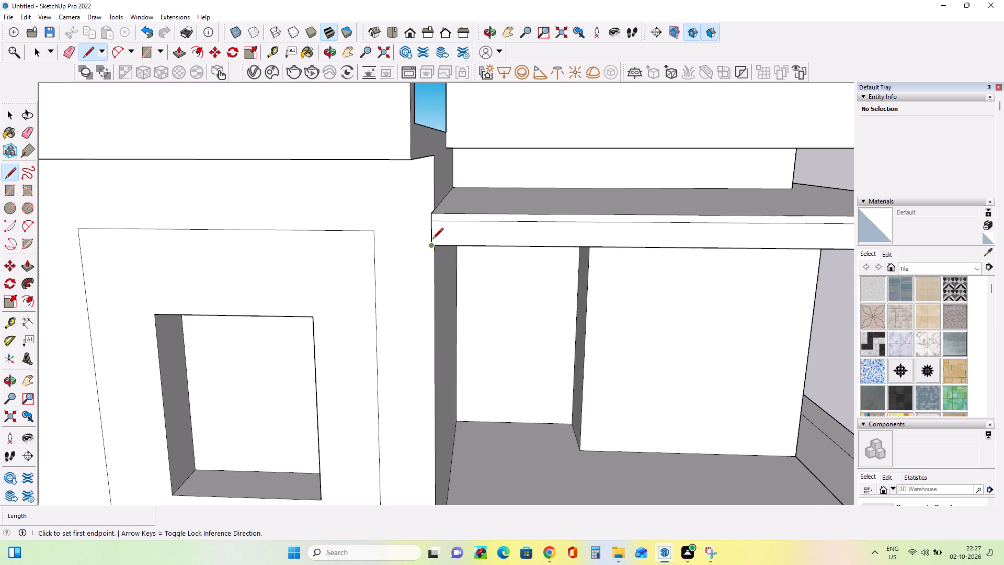
scroll(432, 240, "up", 7)
left_click(432, 241)
scroll(524, 245, "down", 4)
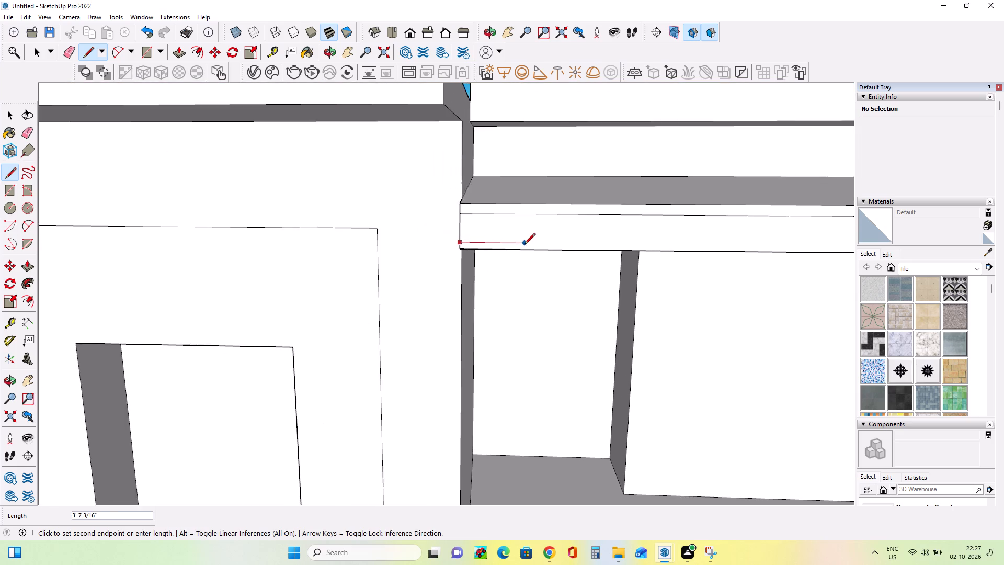
scroll(524, 245, "down", 12)
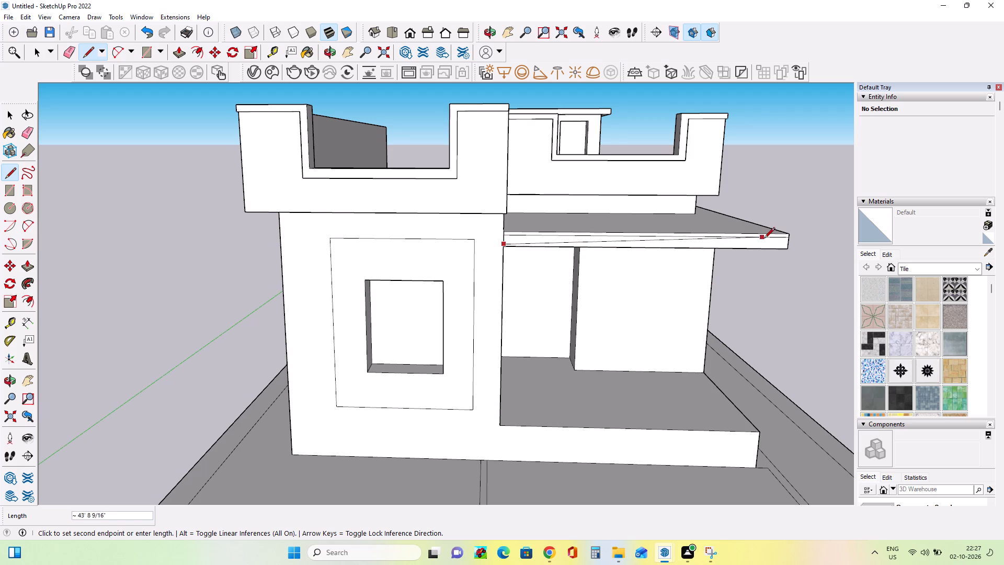
scroll(792, 247, "up", 9)
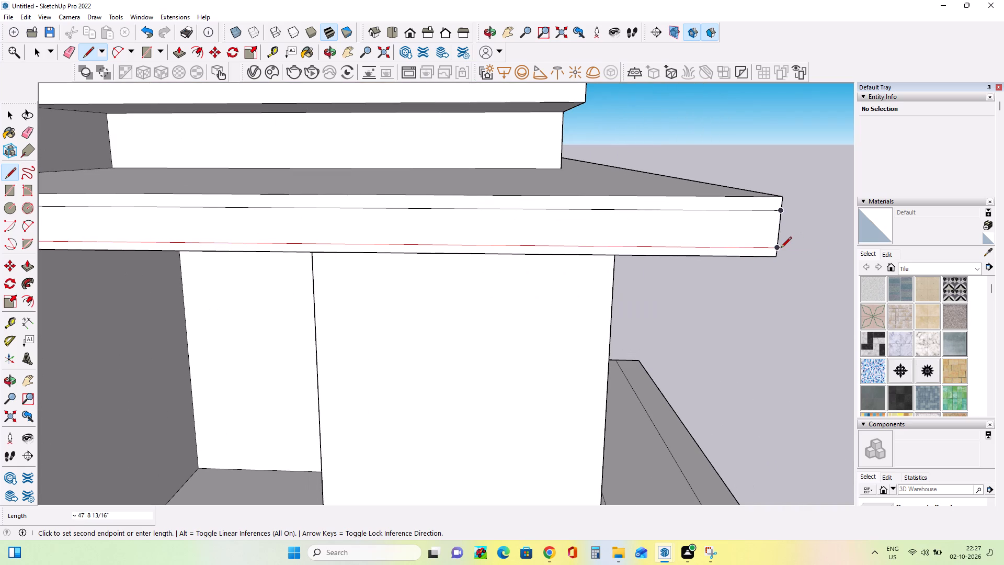
left_click(781, 248)
scroll(791, 265, "down", 8)
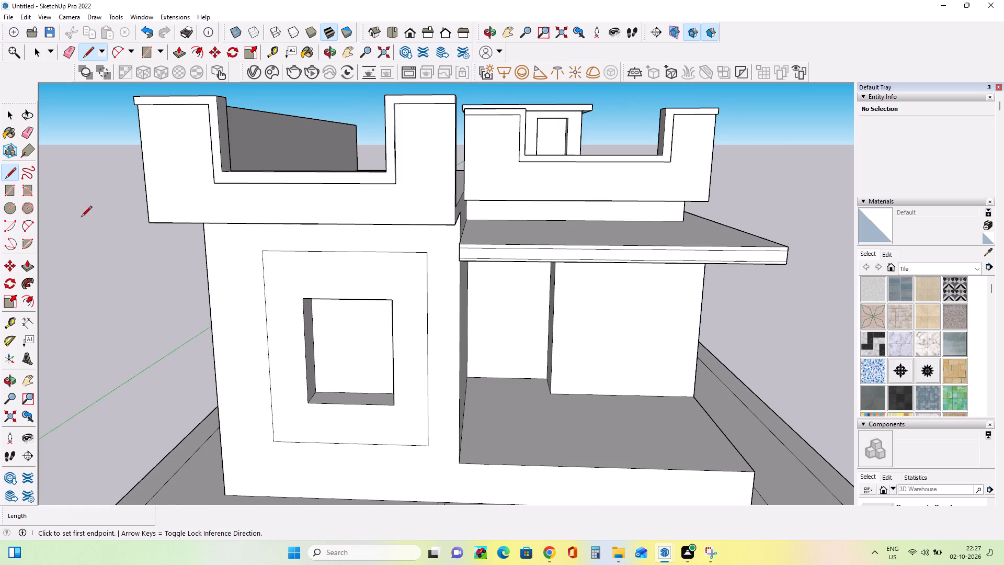
Pull the thin top strip of the porch canopy's front edge slightly outward, leaving the middle band as it is.
left_click(30, 268)
scroll(594, 244, "up", 2)
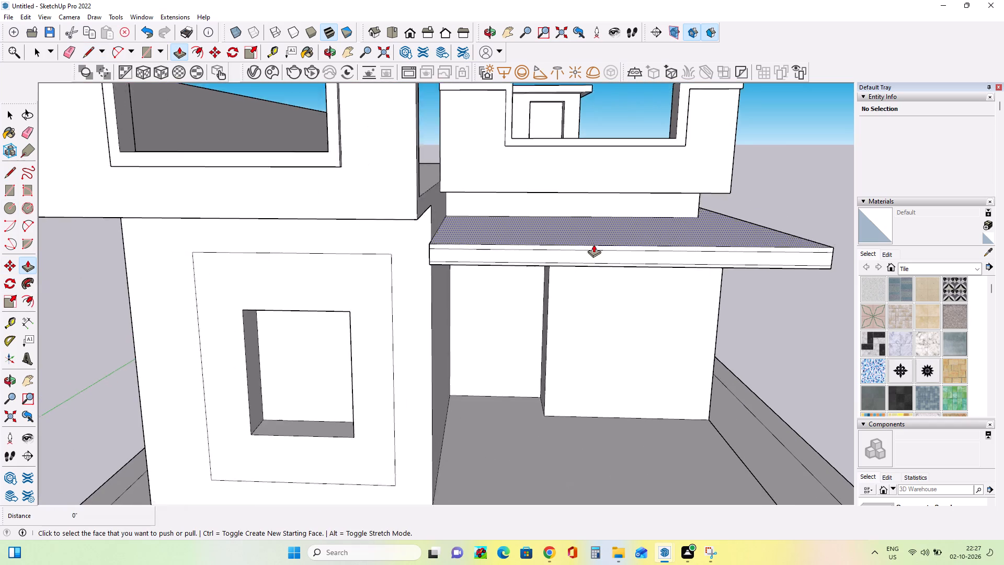
scroll(594, 244, "up", 5)
left_click(594, 250)
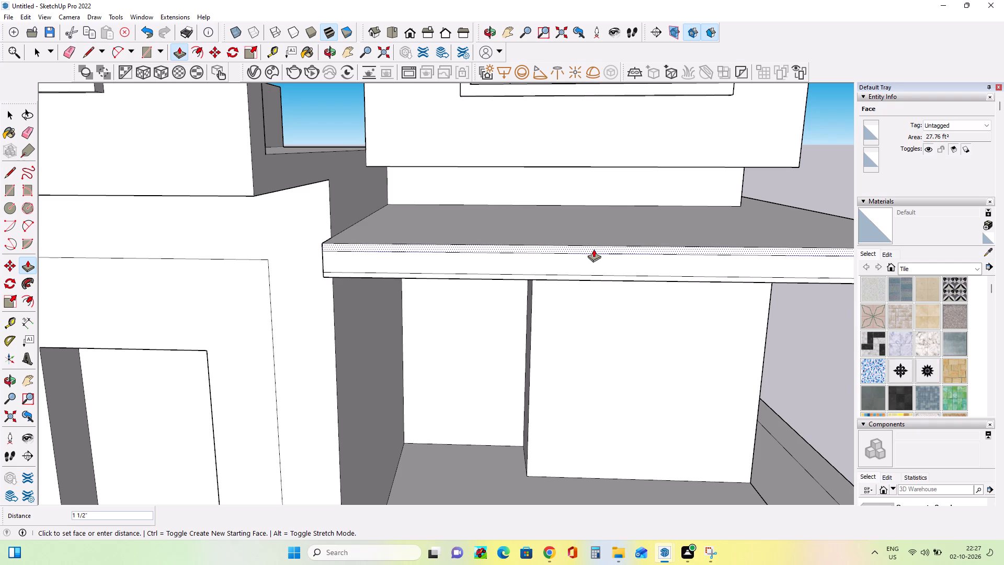
left_click(594, 249)
left_click(598, 276)
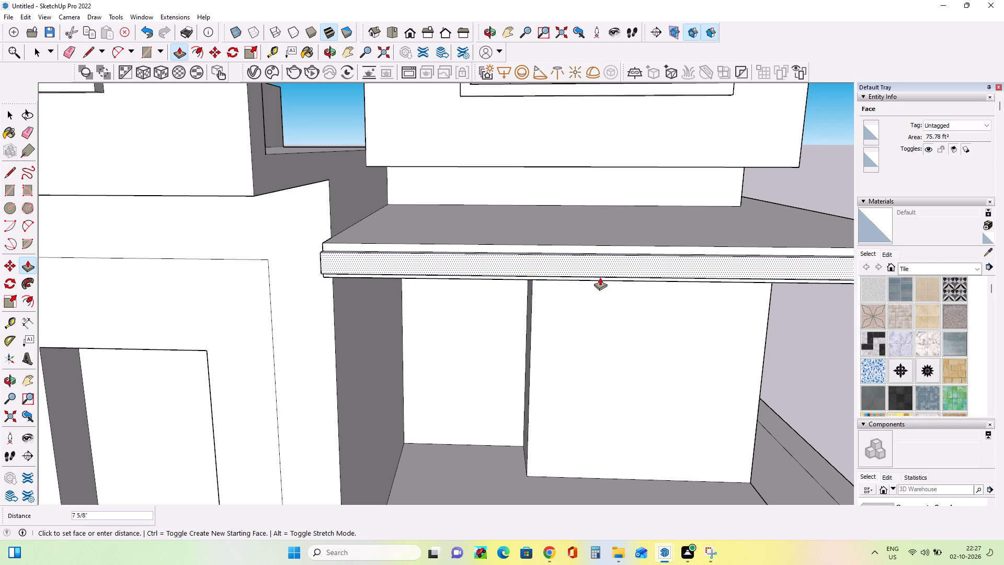
key("Escape")
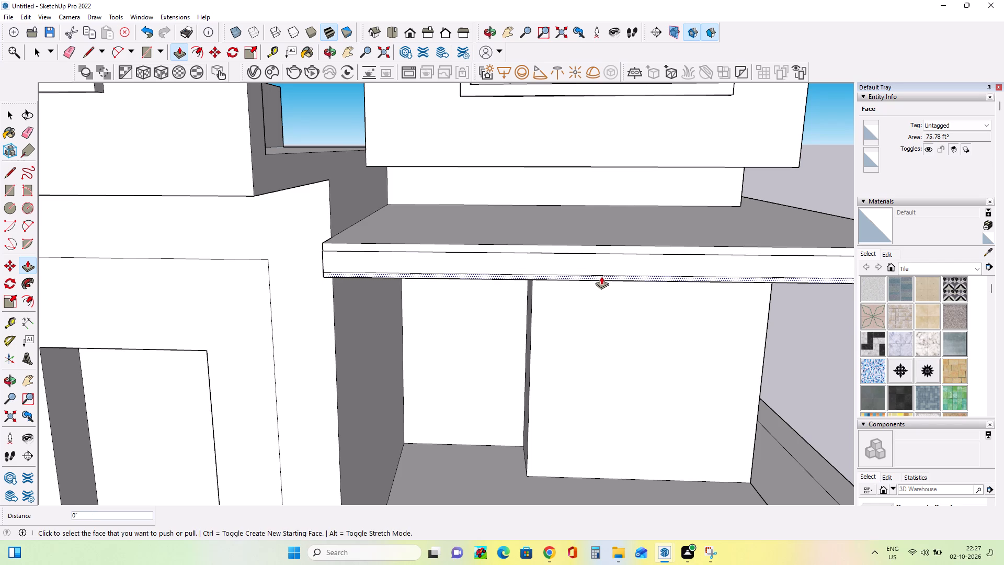
Pull the thin bottom strip of the porch canopy's front edge outward about 7", in line with the top strip.
left_click(601, 276)
left_click(602, 278)
middle_click_drag(590, 308, 601, 260)
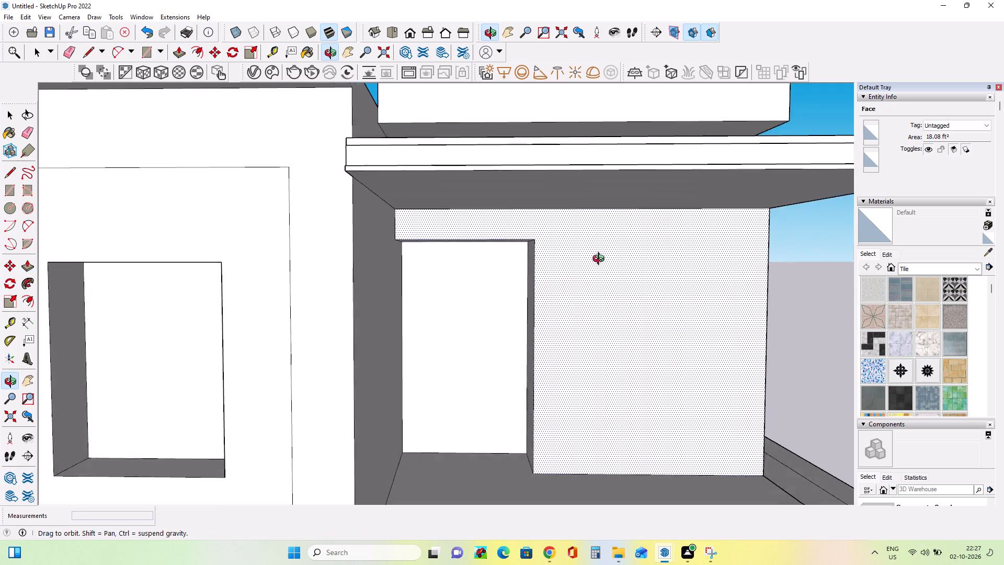
middle_click_drag(601, 260, 603, 269)
middle_click_drag(519, 201, 523, 227)
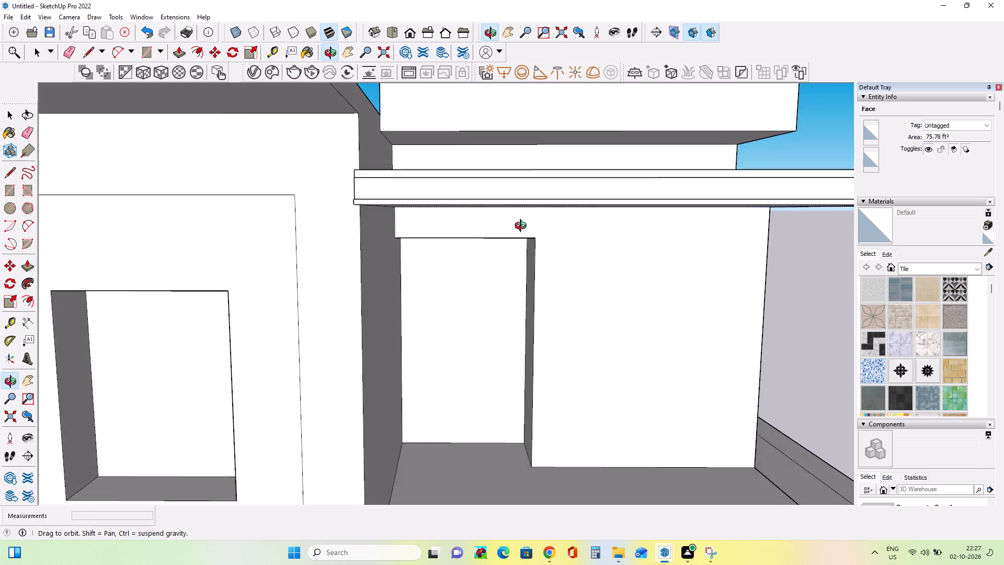
middle_click_drag(523, 227, 523, 231)
left_click(527, 223)
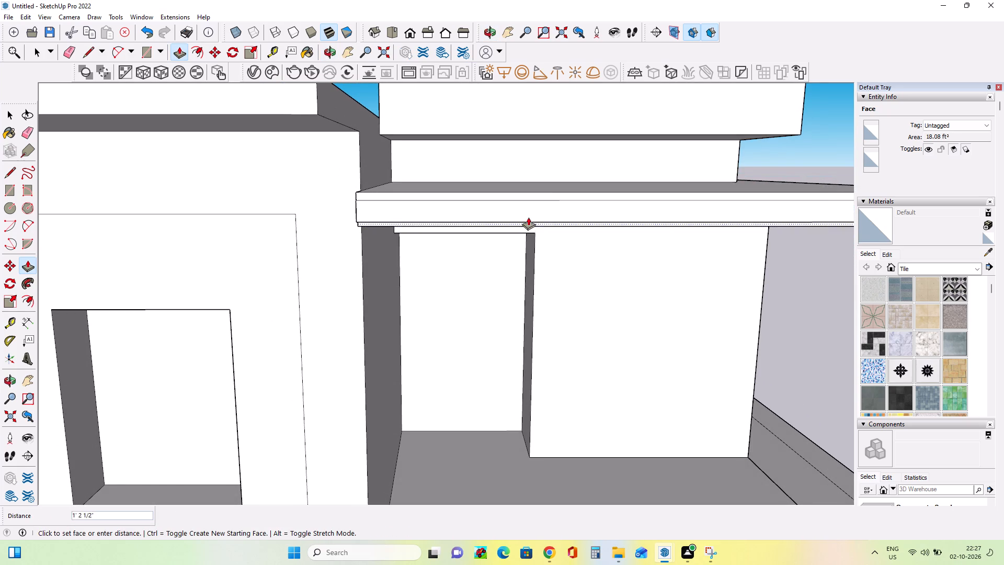
left_click(539, 195)
Examine the banded canopy edge and the whole front elevation.
middle_click_drag(545, 273, 545, 286)
scroll(542, 278, "down", 11)
scroll(549, 294, "up", 3)
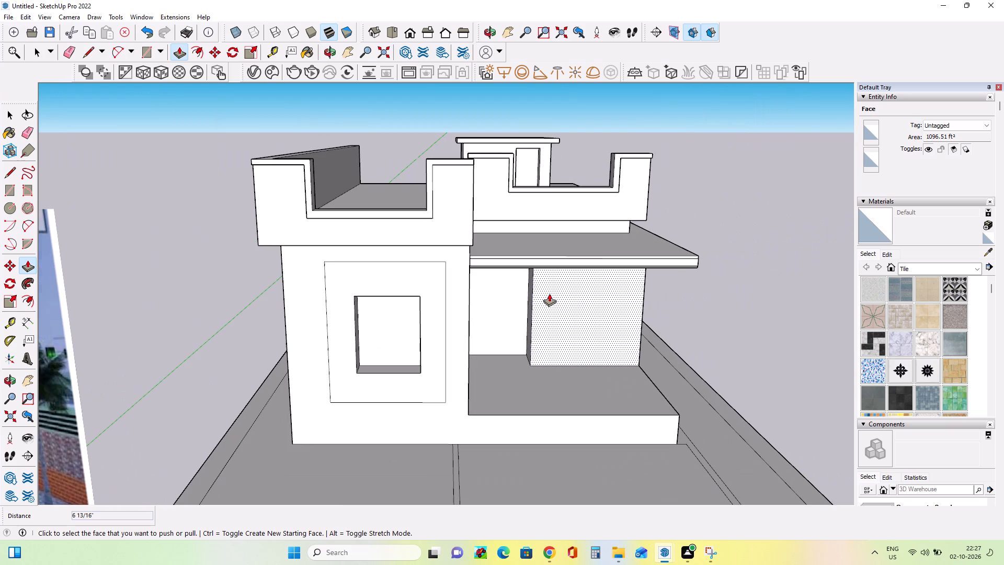
middle_click_drag(546, 299, 548, 287)
scroll(548, 287, "down", 1)
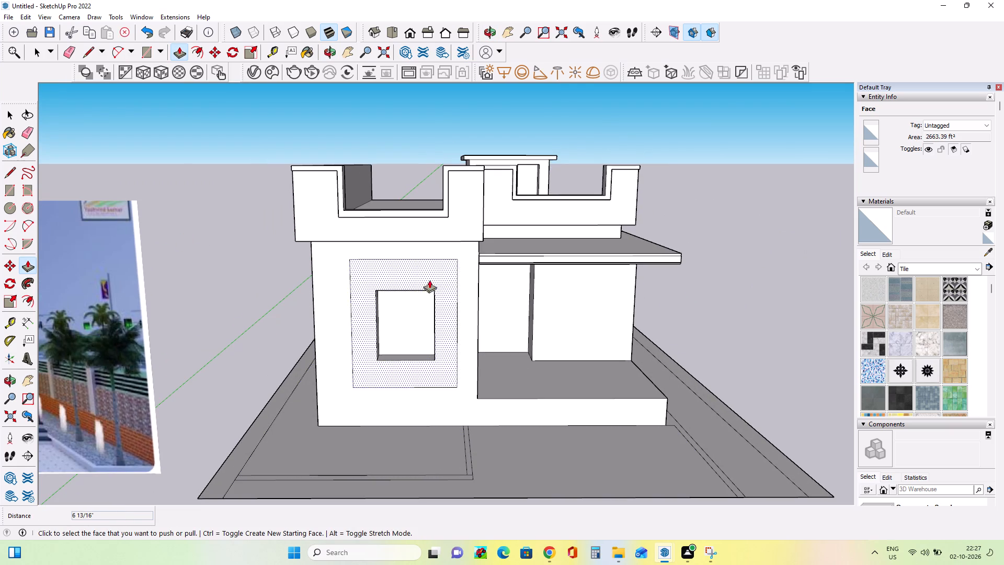
Examine the front parapet notch and compare it with the rooftop railing in the reference image.
middle_click_drag(432, 318, 326, 380)
scroll(296, 234, "up", 3)
scroll(333, 266, "up", 1)
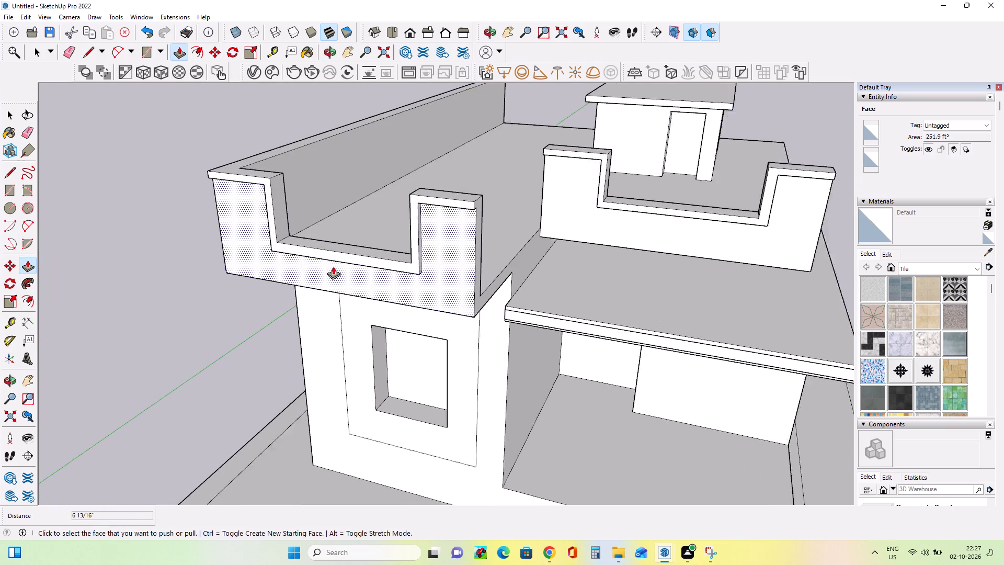
scroll(333, 266, "up", 1)
middle_click_drag(400, 299, 391, 327)
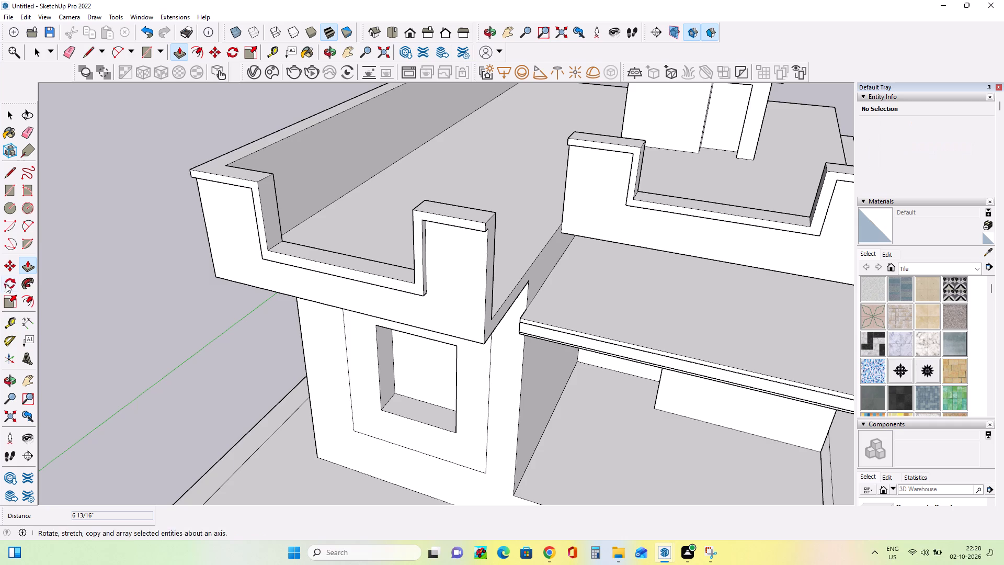
left_click(12, 210)
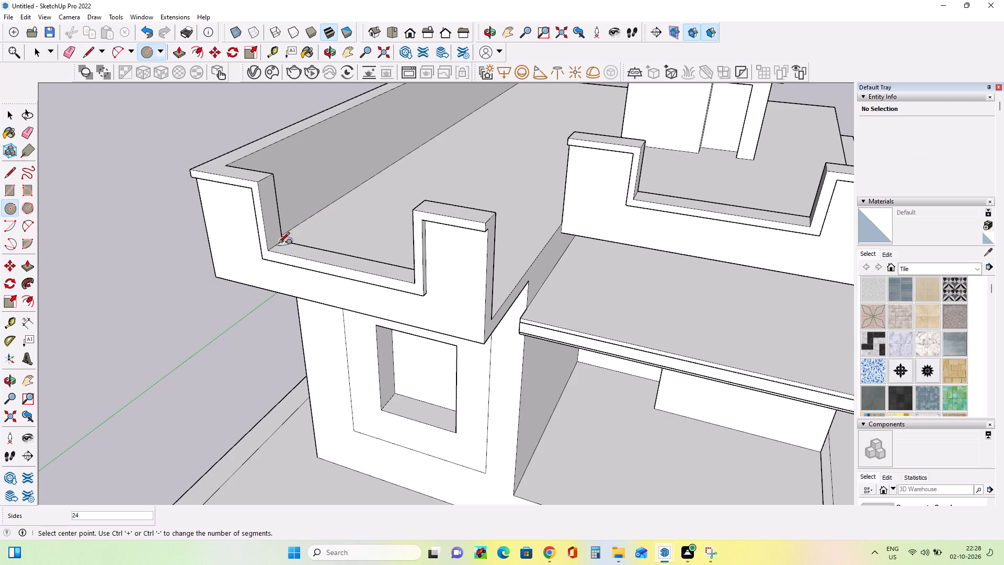
scroll(297, 245, "up", 5)
middle_click_drag(291, 268, 220, 284)
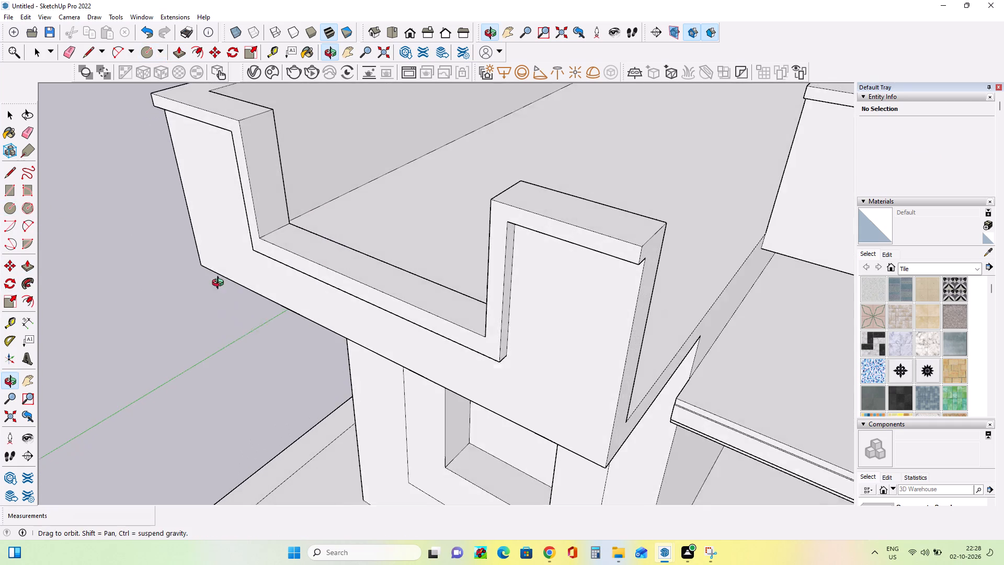
middle_click_drag(220, 284, 219, 284)
scroll(293, 239, "down", 9)
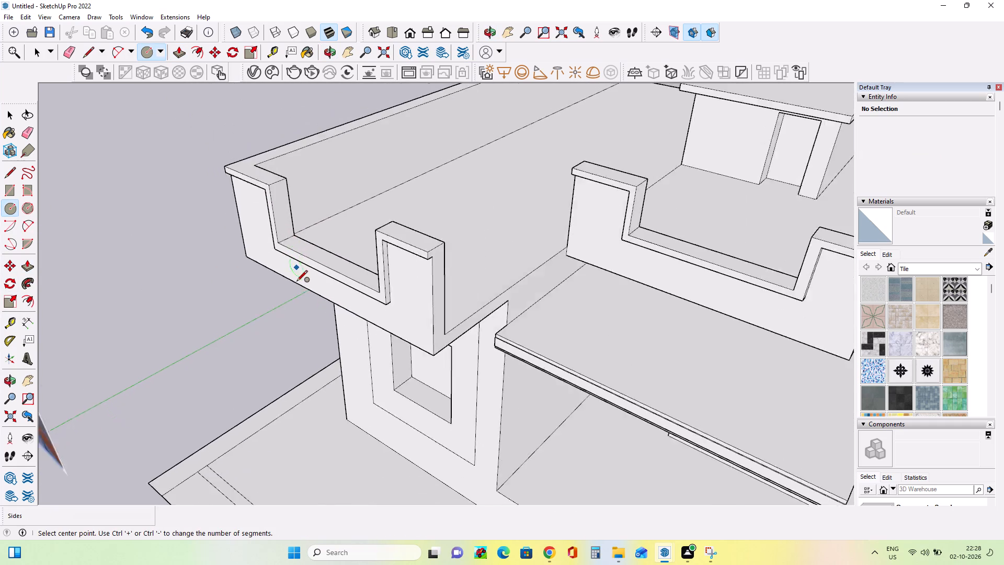
scroll(296, 282, "down", 5)
middle_click_drag(164, 372, 396, 309)
scroll(104, 391, "down", 5)
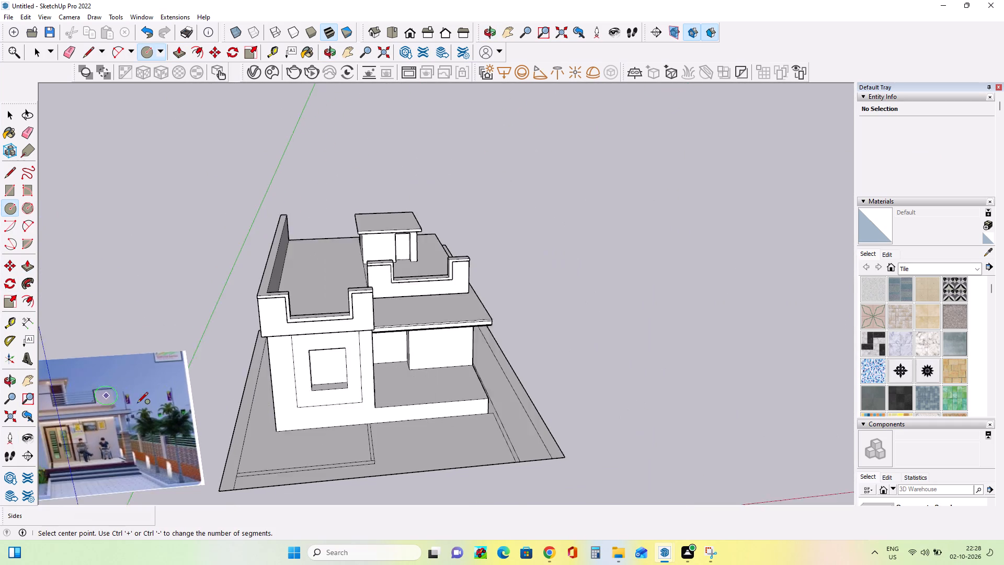
scroll(135, 401, "down", 6)
scroll(43, 422, "up", 5)
scroll(92, 419, "up", 11)
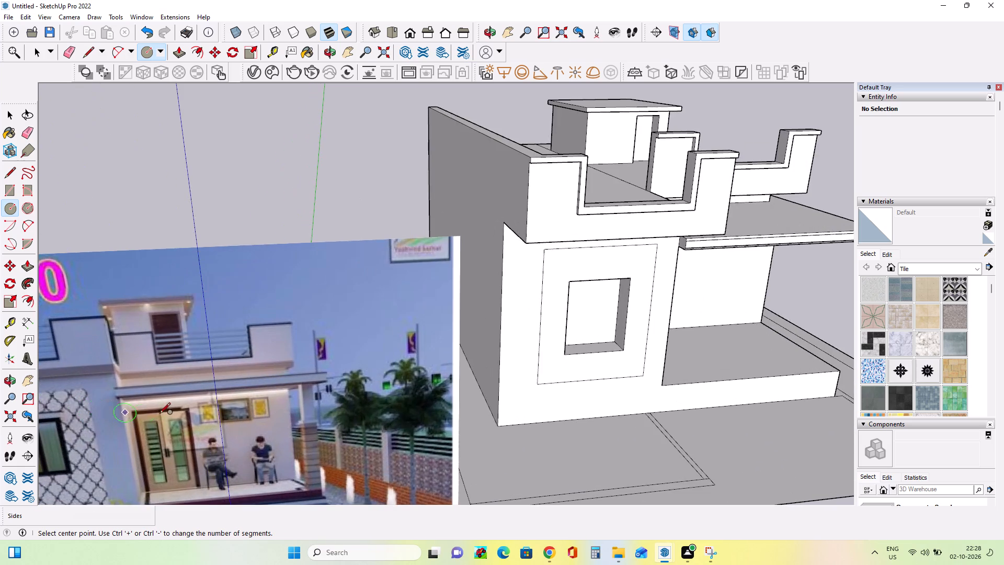
scroll(162, 415, "down", 6)
scroll(51, 403, "down", 8)
scroll(61, 401, "up", 7)
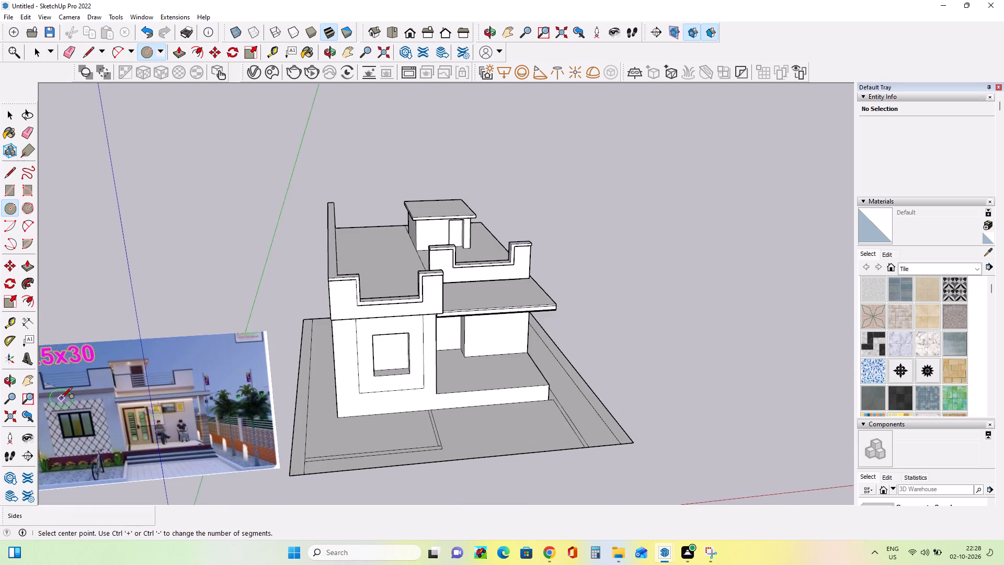
scroll(61, 399, "up", 14)
scroll(79, 395, "down", 4)
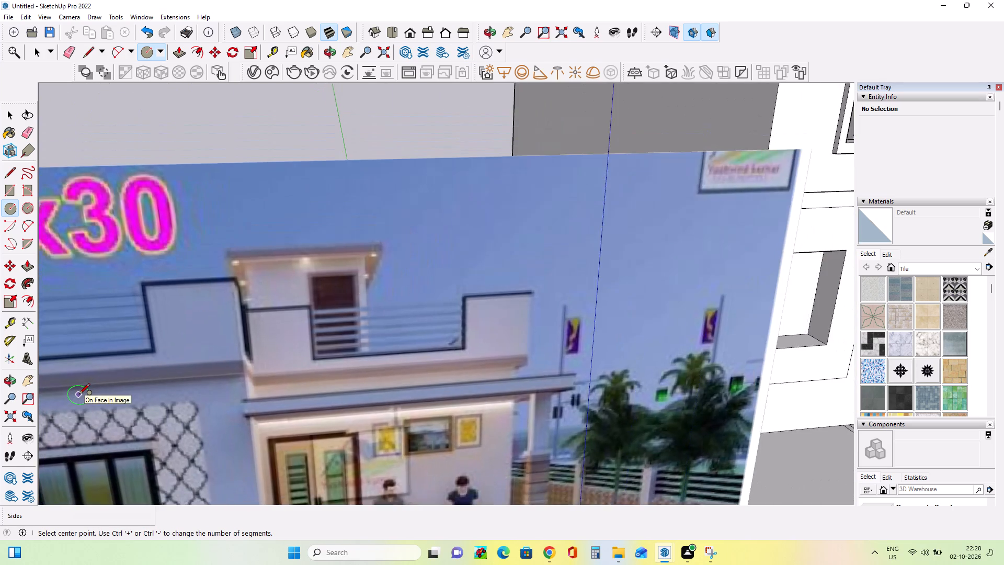
scroll(79, 395, "down", 16)
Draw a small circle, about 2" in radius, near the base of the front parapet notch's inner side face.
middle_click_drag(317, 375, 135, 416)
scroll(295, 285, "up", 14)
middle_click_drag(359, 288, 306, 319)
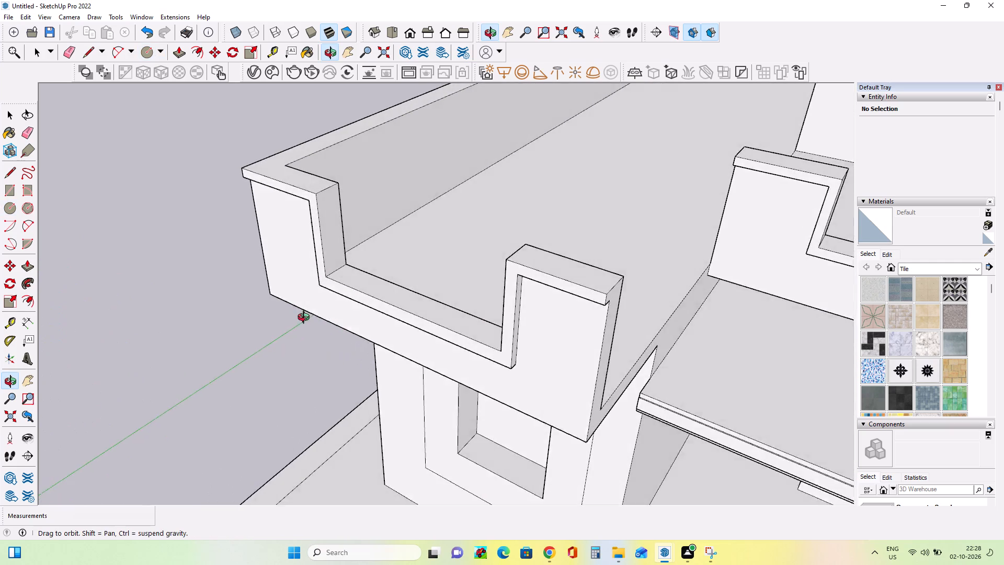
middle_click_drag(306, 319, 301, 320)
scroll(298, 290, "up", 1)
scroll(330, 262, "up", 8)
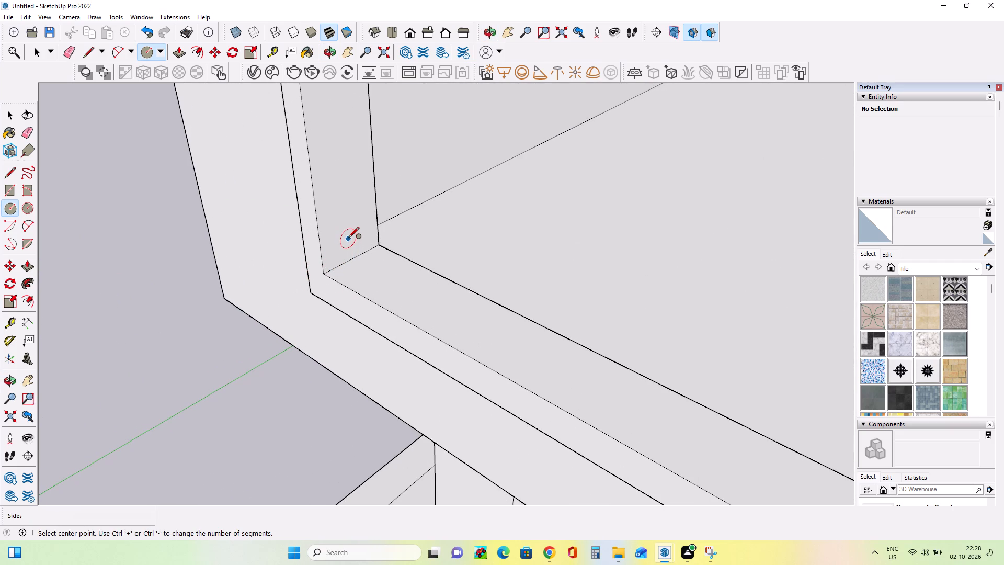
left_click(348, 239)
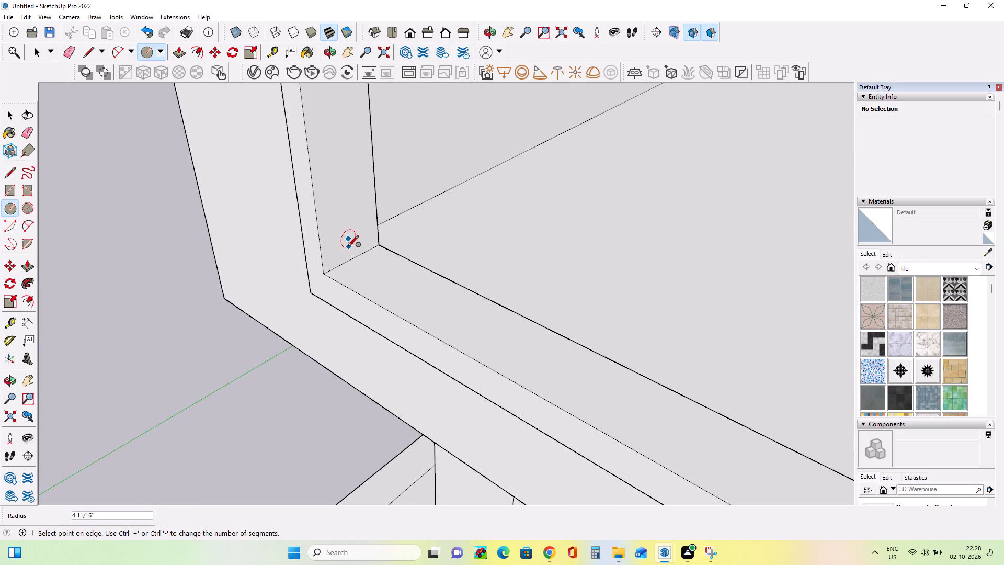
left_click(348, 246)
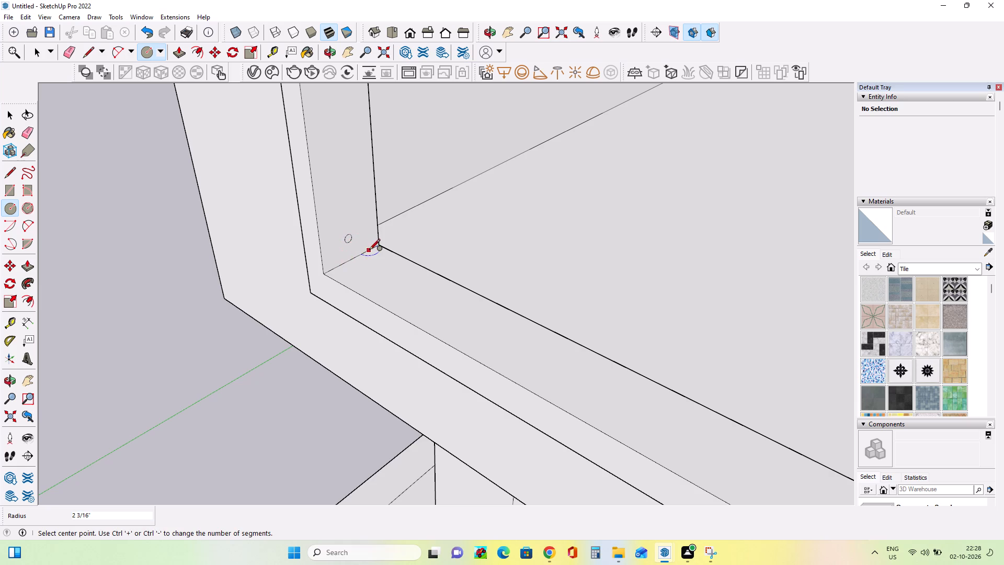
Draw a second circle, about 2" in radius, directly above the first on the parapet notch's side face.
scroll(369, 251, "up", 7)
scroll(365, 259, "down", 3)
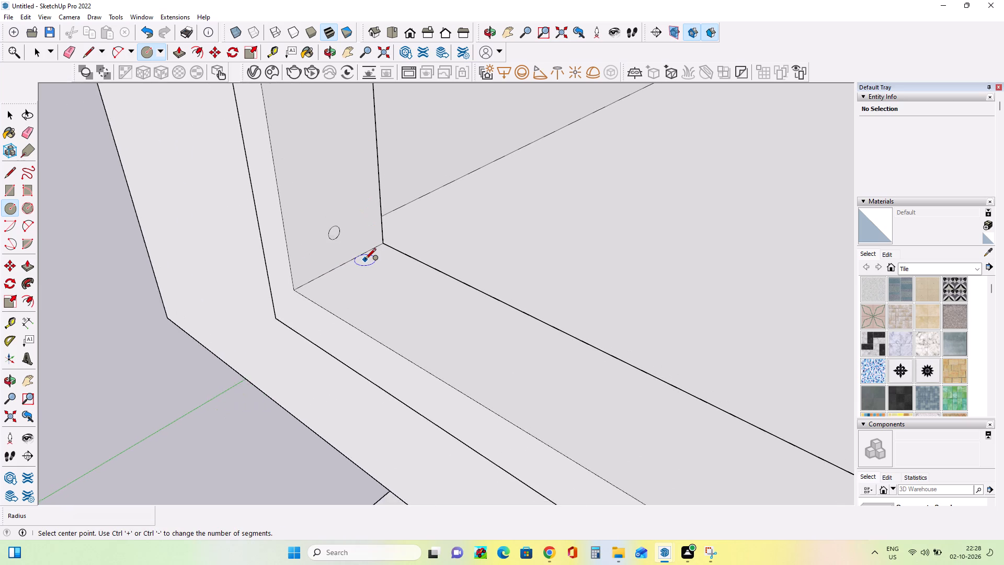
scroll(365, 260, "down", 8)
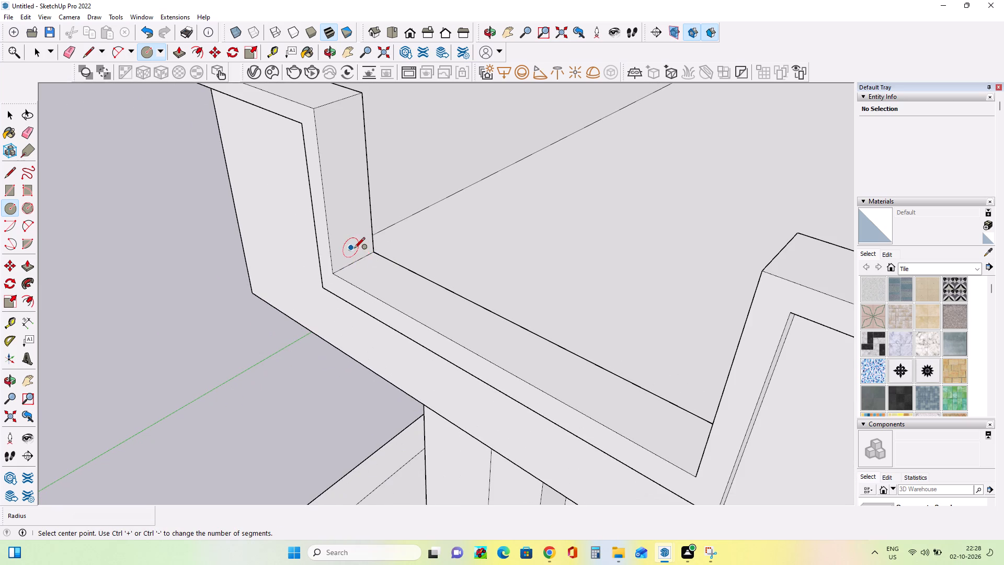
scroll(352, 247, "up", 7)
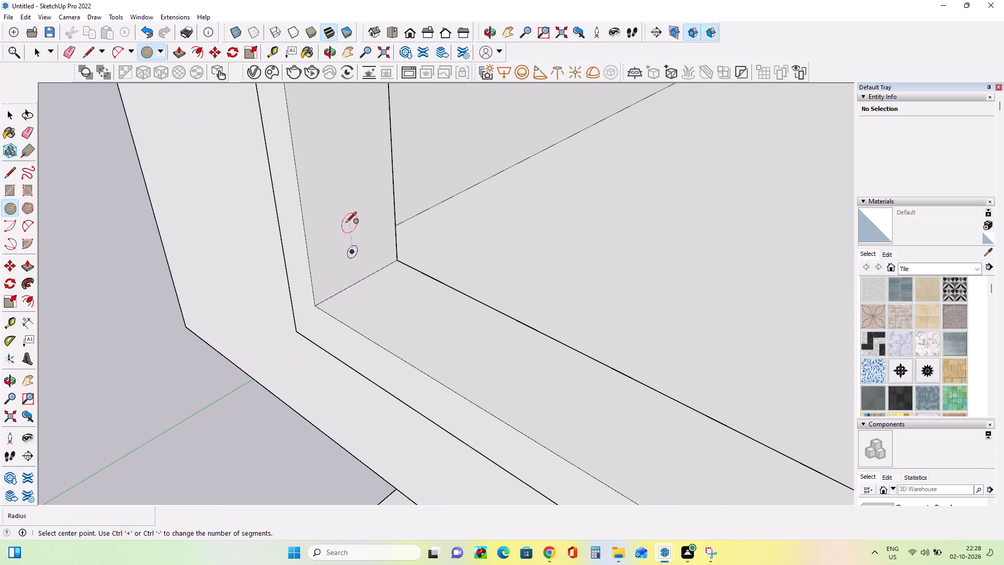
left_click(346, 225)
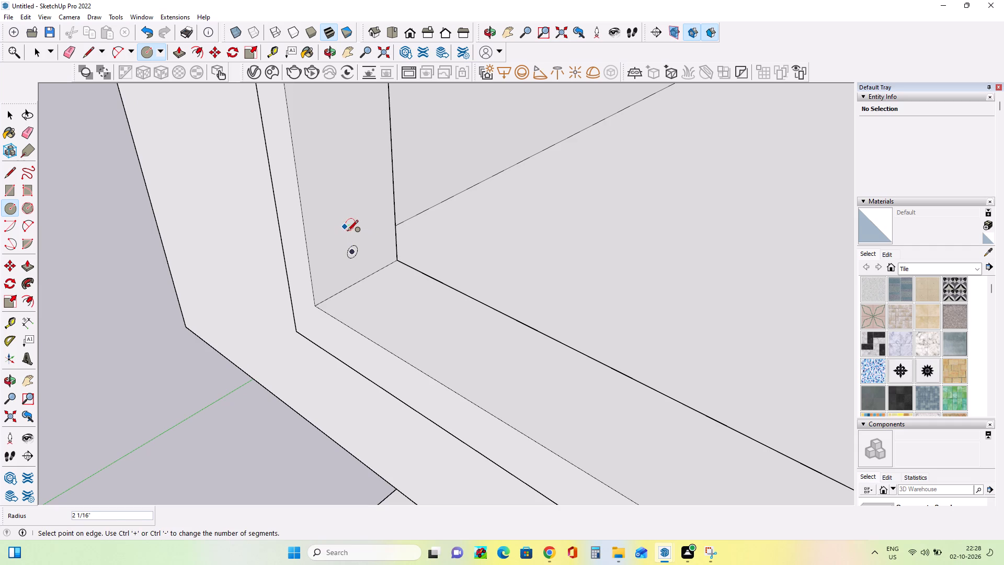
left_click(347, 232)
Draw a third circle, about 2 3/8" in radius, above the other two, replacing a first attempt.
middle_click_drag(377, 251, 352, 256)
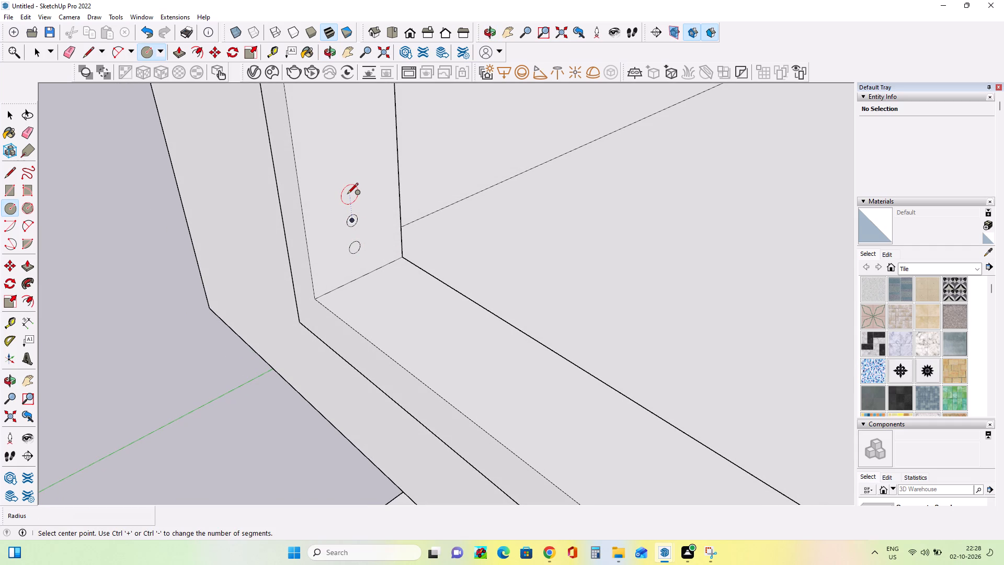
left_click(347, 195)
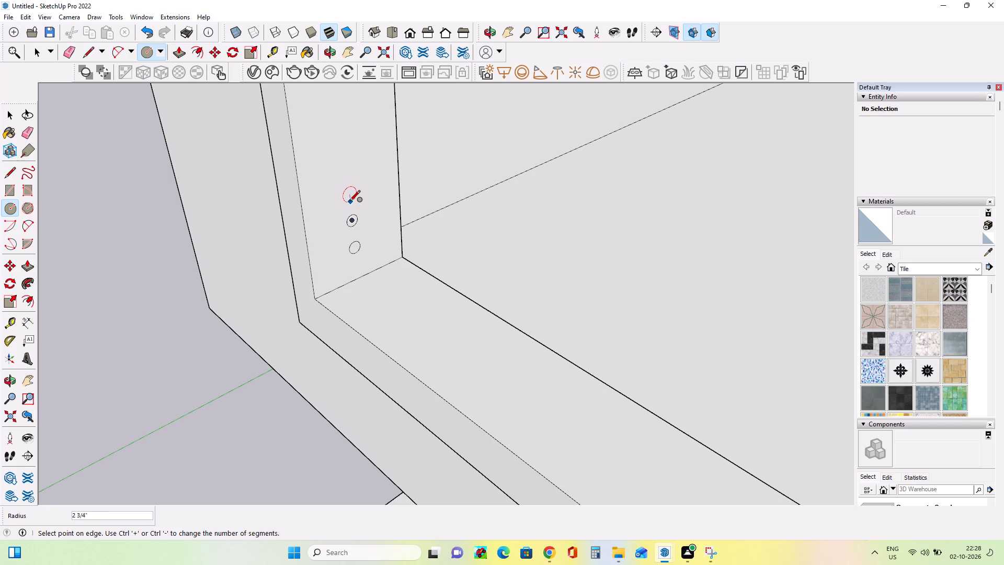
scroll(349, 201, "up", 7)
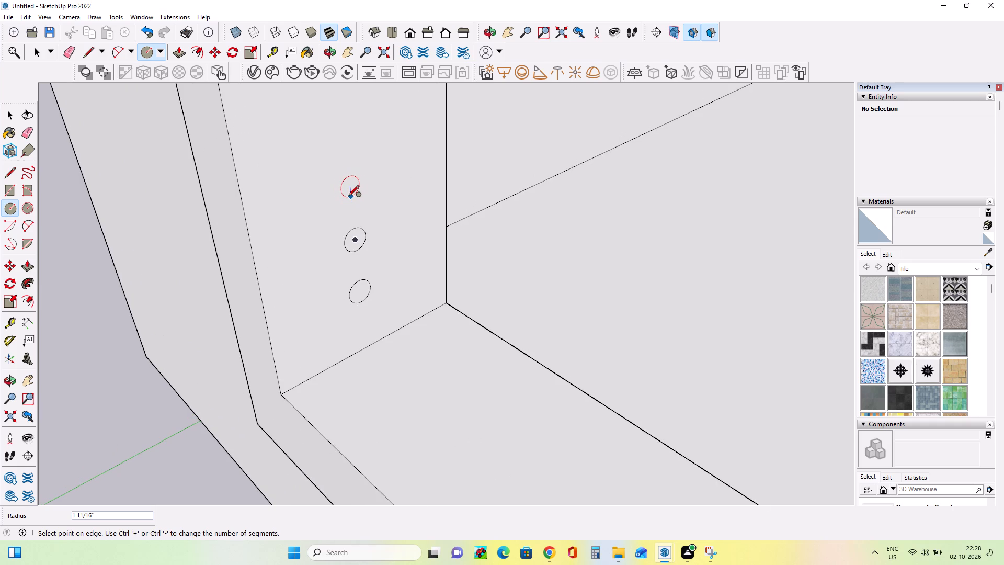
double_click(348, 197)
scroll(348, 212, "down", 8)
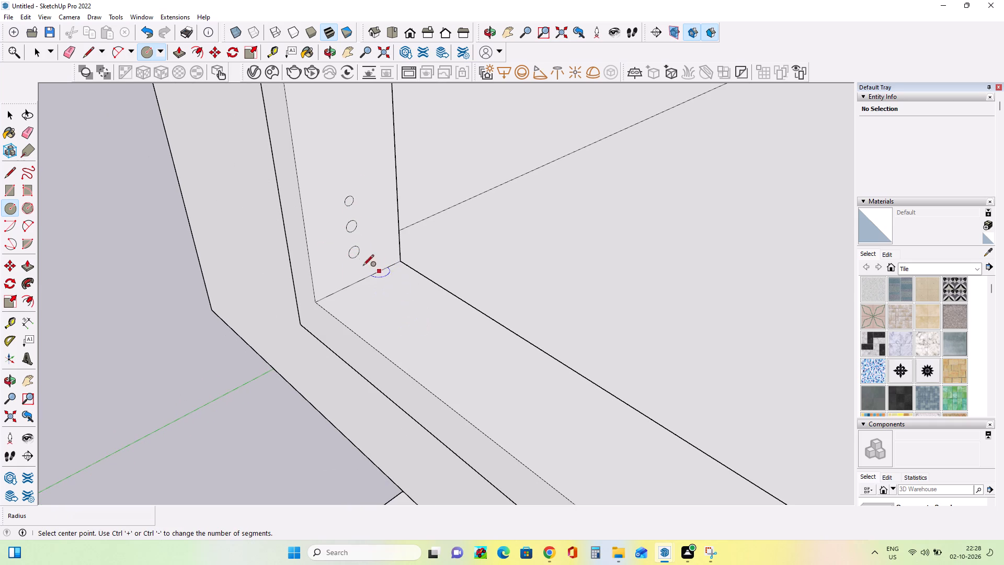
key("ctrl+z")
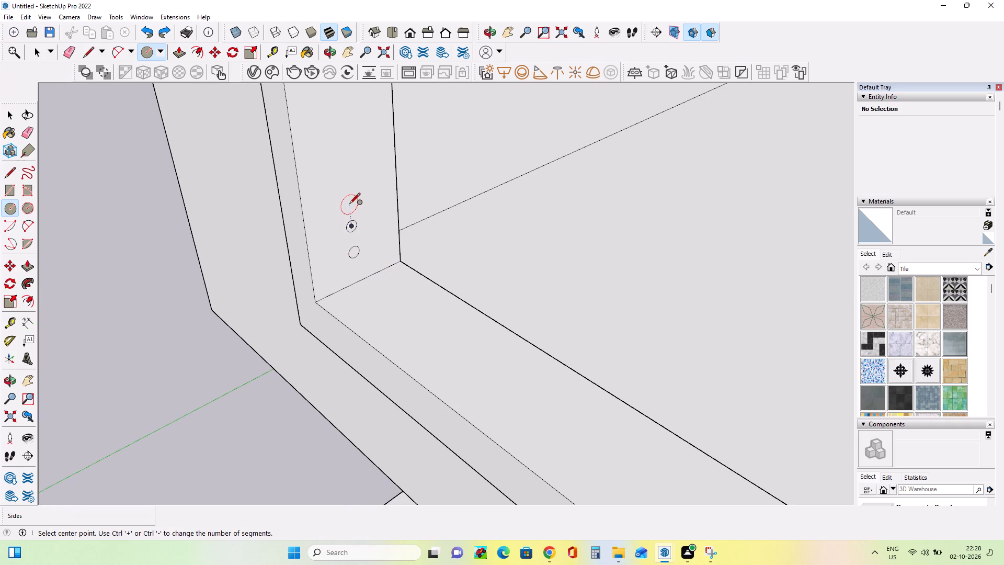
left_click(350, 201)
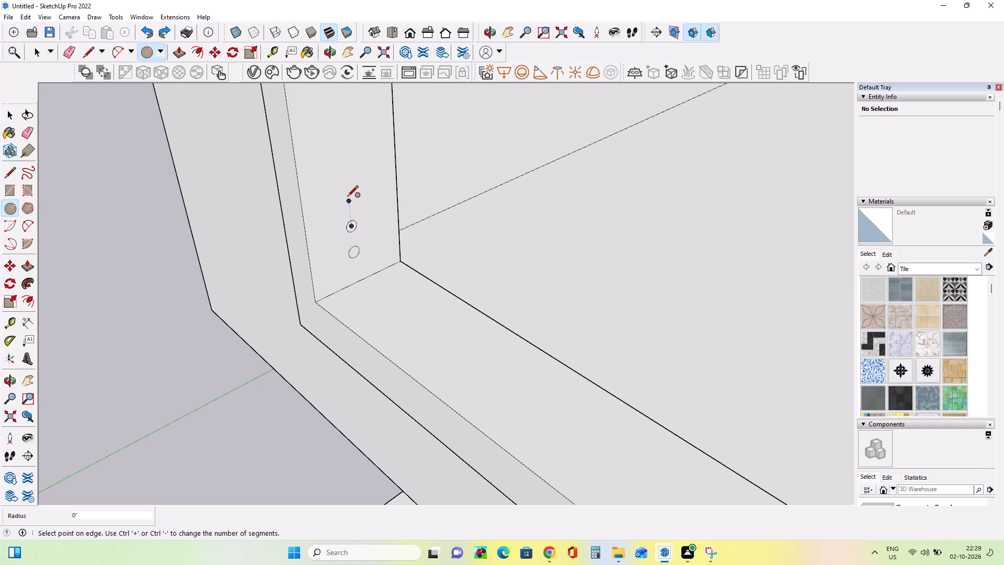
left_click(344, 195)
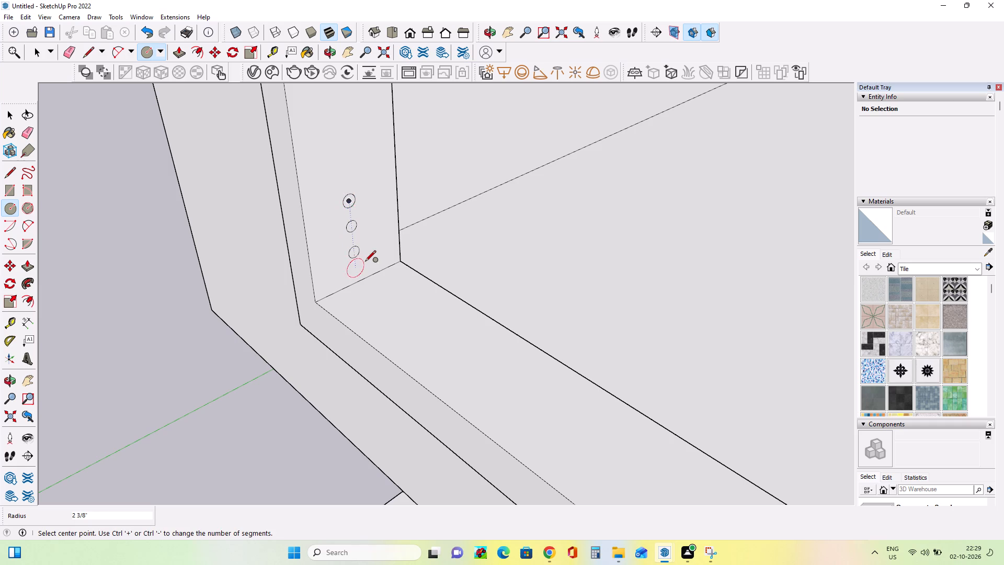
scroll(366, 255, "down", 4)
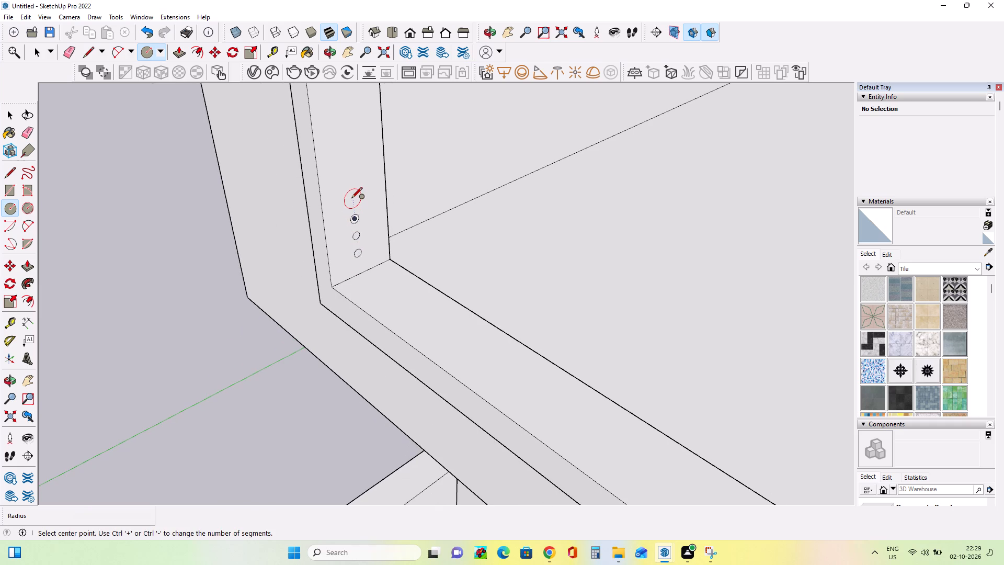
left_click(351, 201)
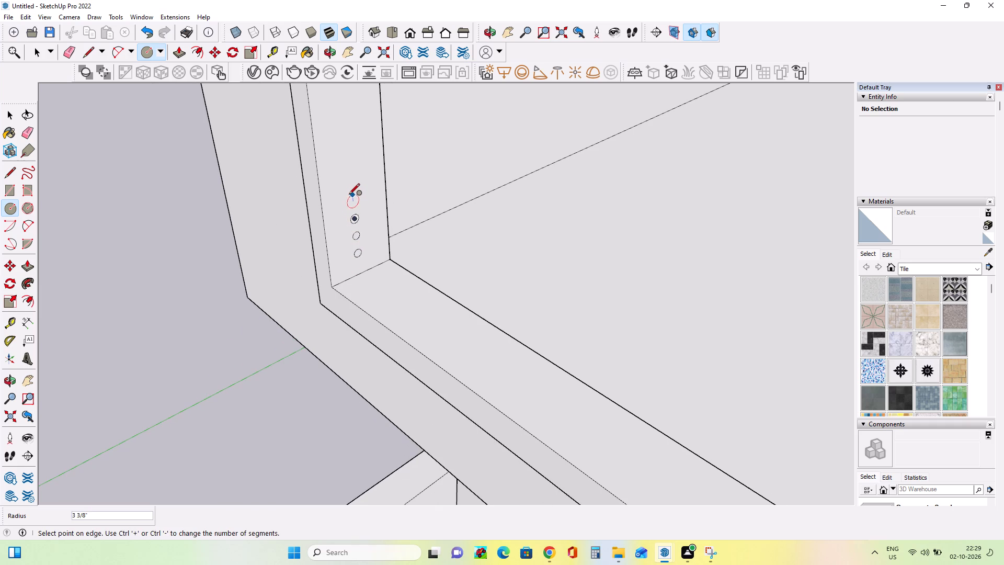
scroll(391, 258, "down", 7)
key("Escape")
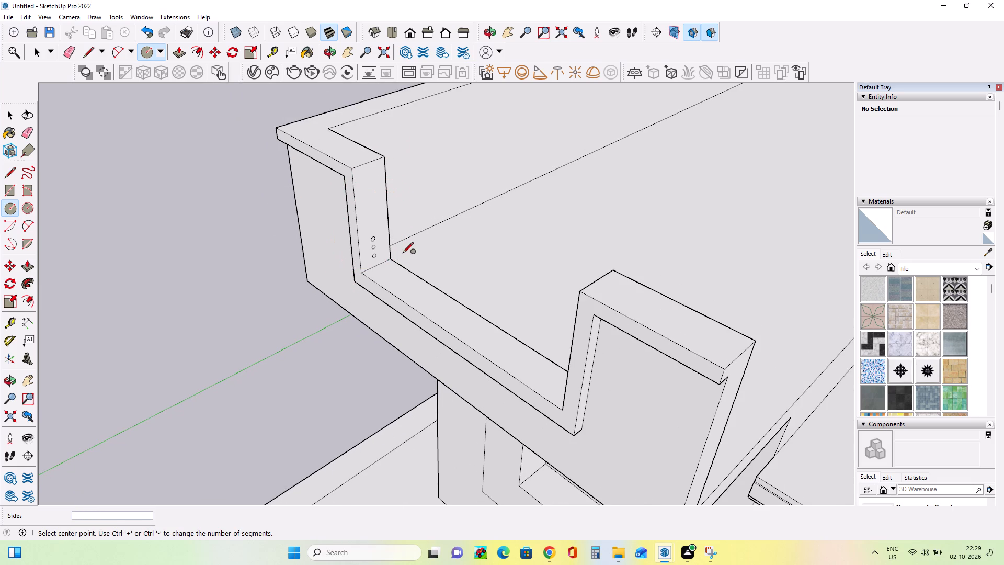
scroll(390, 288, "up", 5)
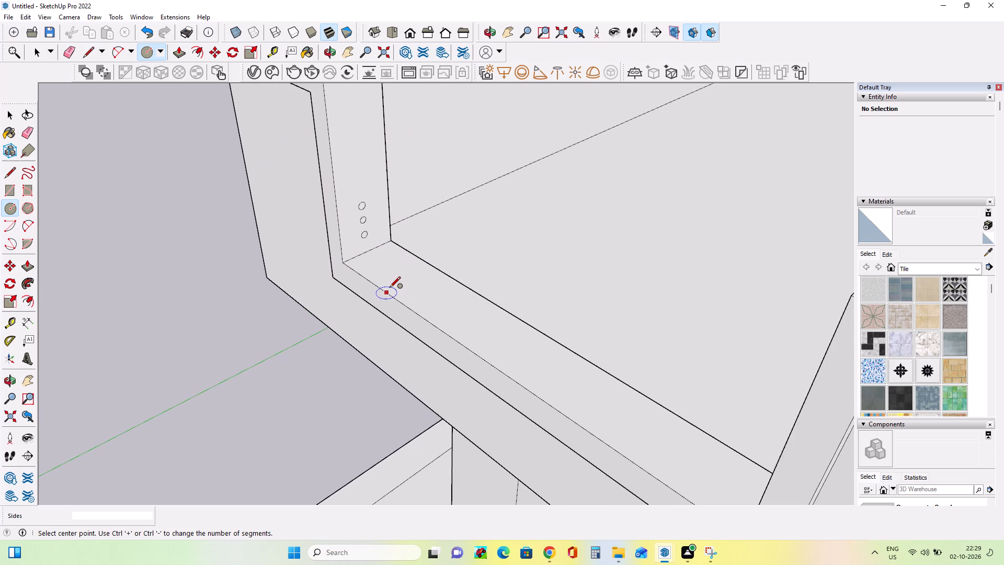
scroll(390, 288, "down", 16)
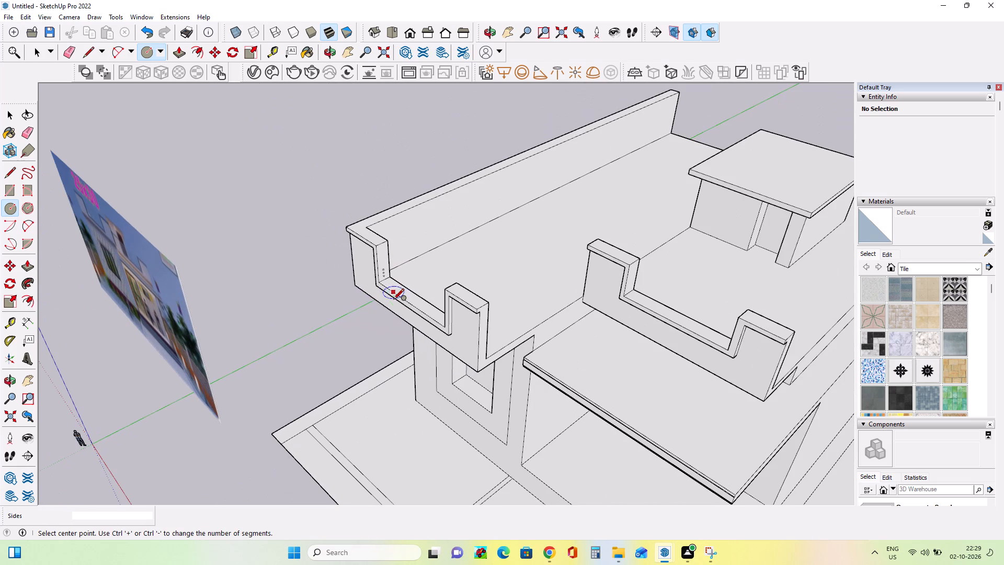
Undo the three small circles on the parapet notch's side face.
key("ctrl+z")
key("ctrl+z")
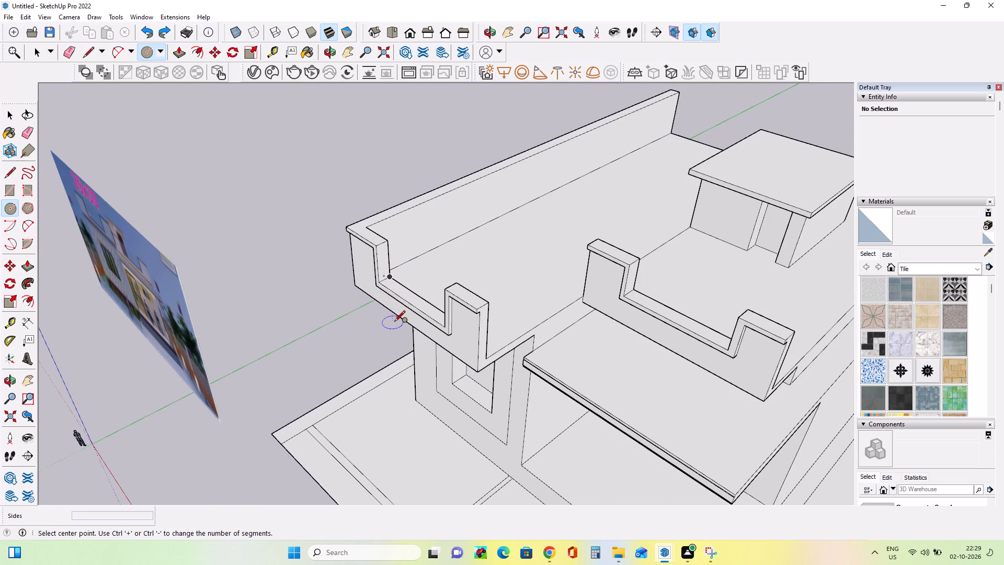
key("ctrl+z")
Draw two larger circles, about 7 11/16" and 7 1/8" in radius, one above the other on the notch's inner side face.
scroll(383, 275, "up", 14)
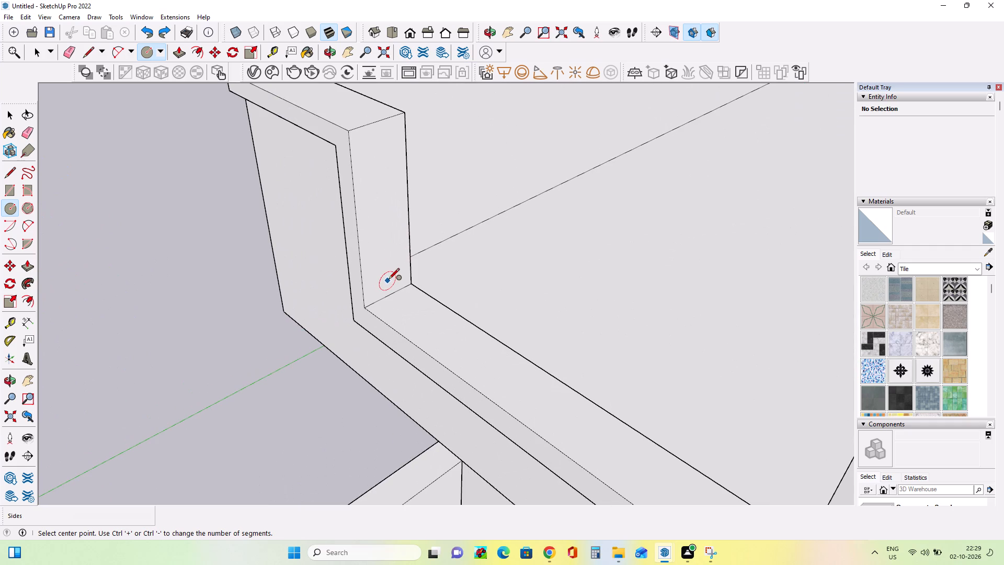
left_click(389, 279)
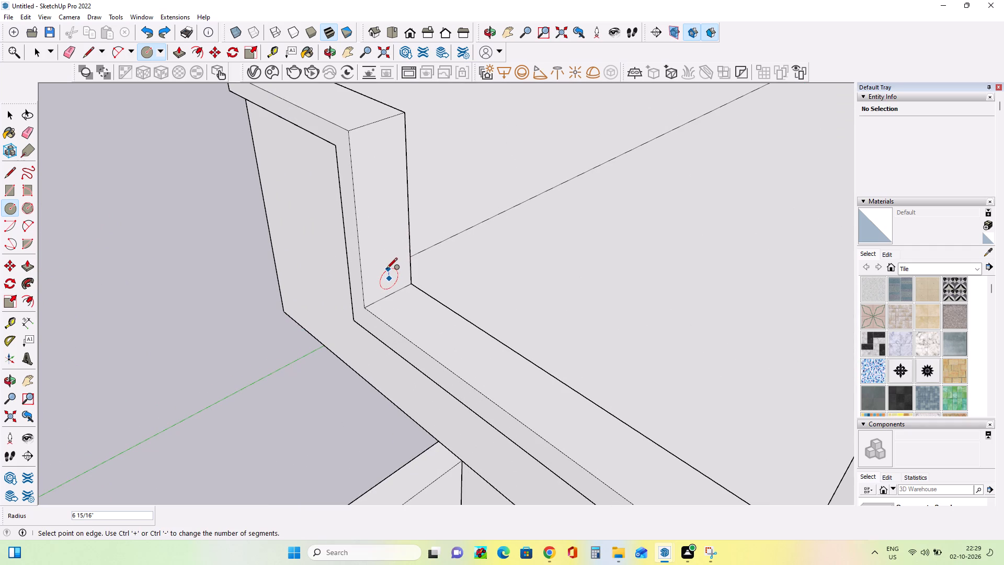
left_click(386, 268)
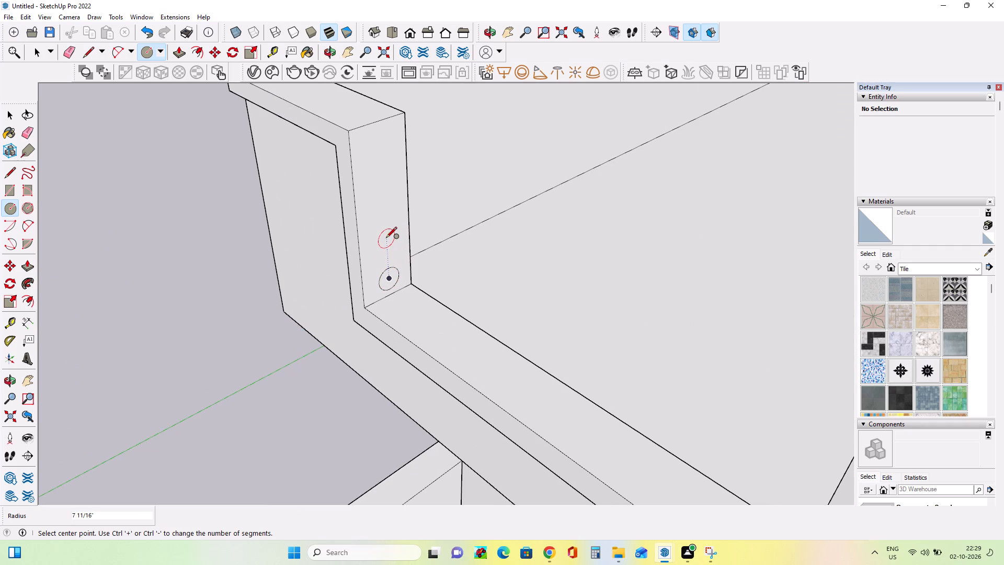
left_click(382, 241)
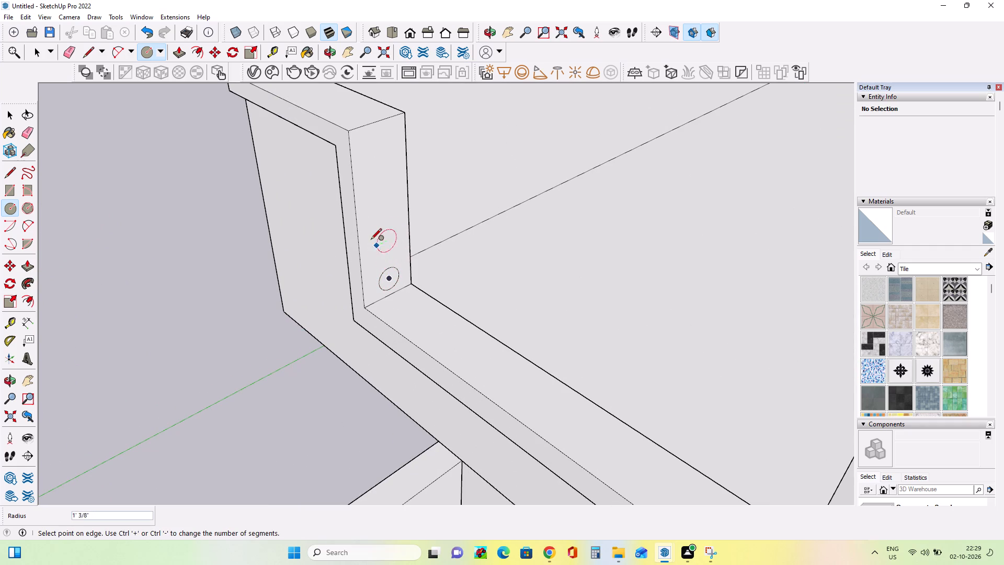
left_click(375, 241)
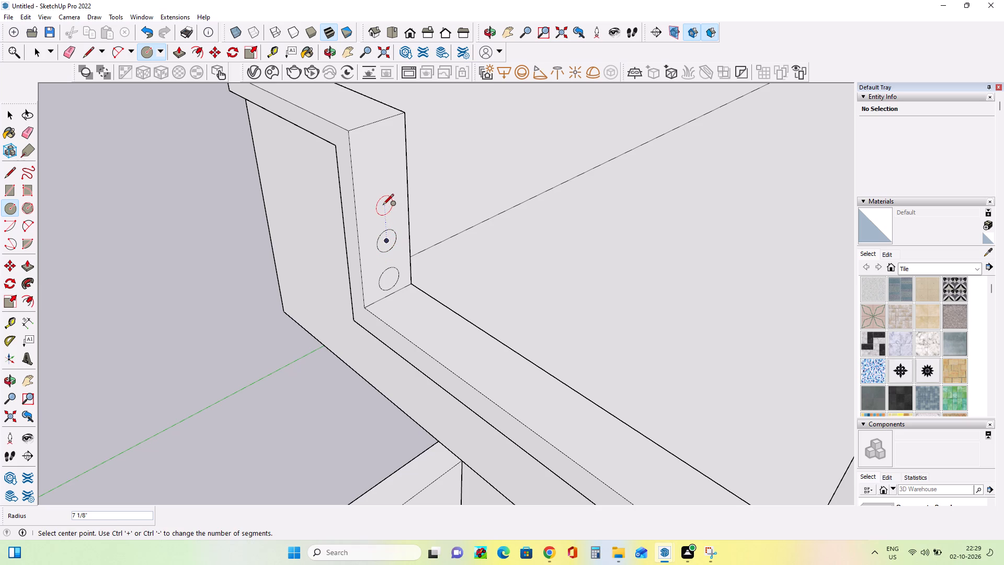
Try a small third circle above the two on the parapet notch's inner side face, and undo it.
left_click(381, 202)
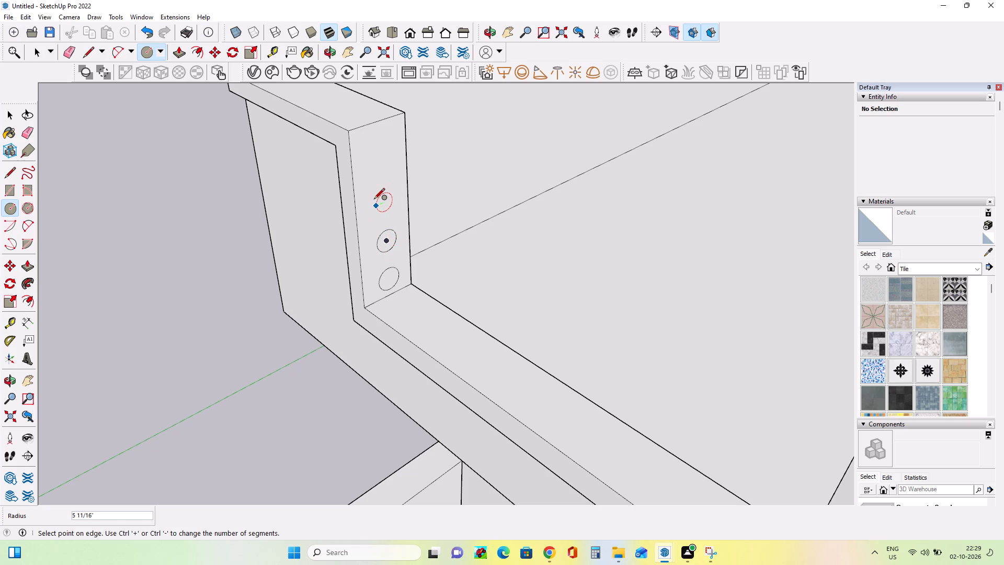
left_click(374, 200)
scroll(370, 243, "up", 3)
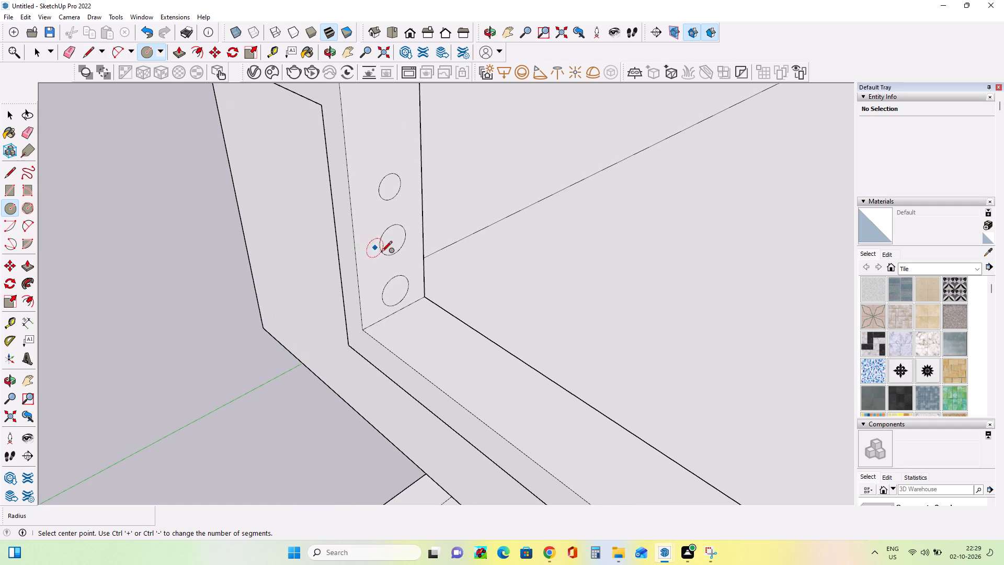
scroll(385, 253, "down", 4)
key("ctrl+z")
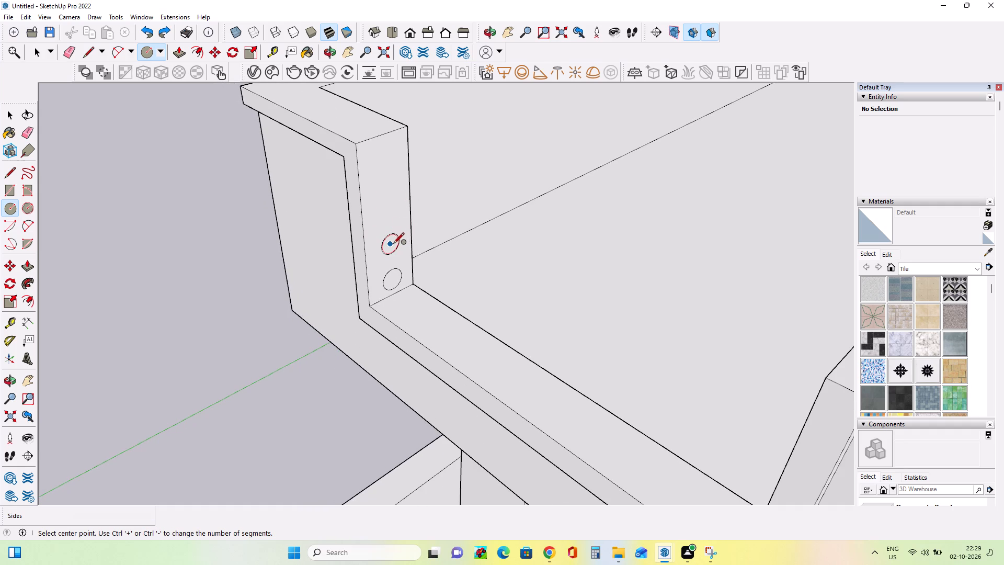
Draw a third circle, about 7 9/16" in radius, and a fourth one above it on the notch's inner side face.
left_click(386, 212)
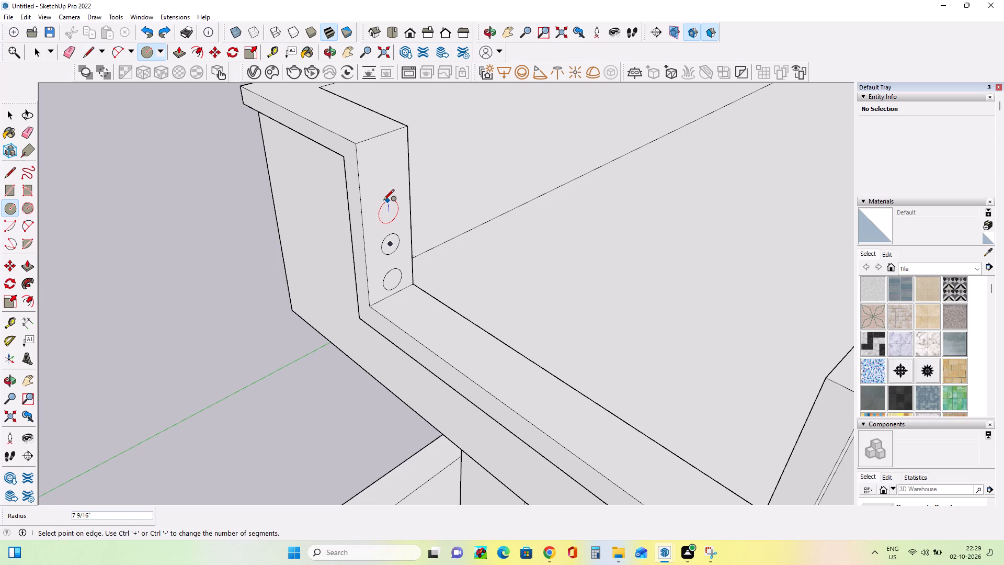
left_click(383, 201)
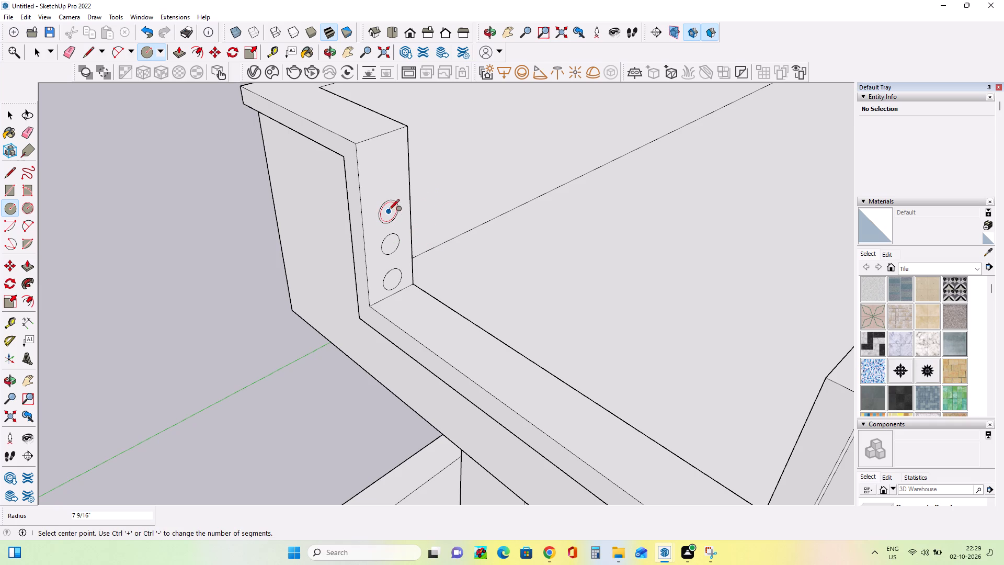
left_click(387, 174)
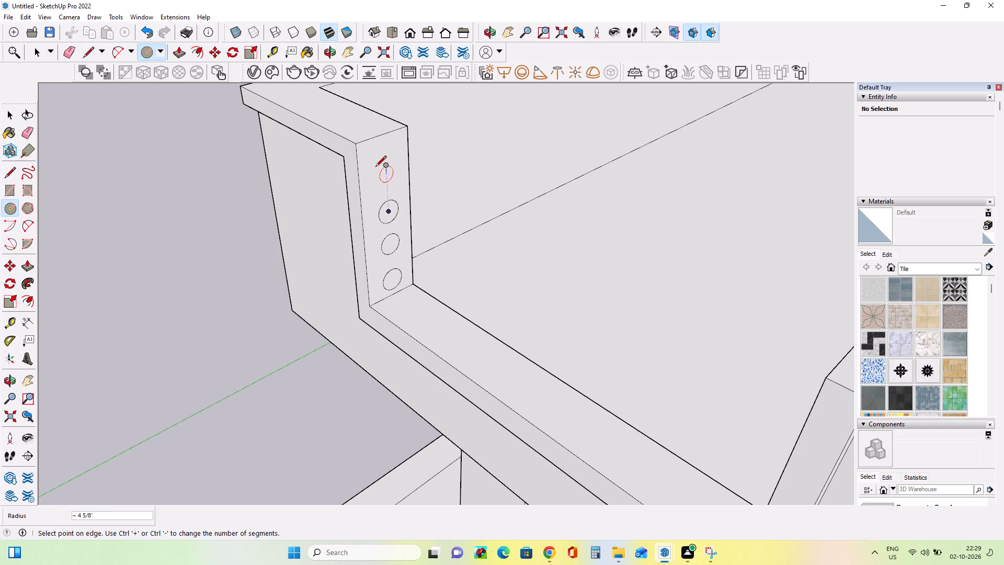
scroll(376, 181, "up", 3)
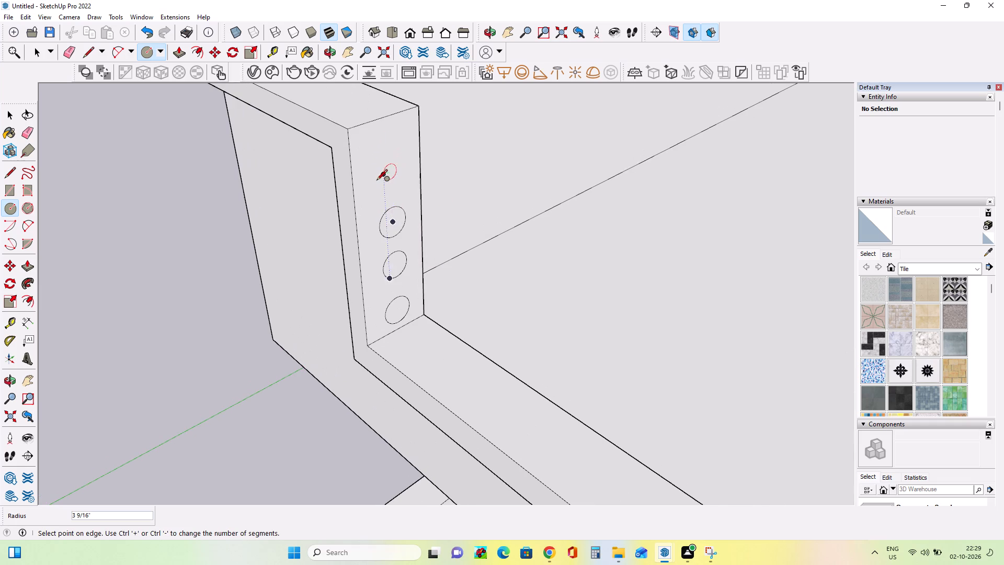
left_click(377, 176)
Extrude the top two circles about 21' 1/8" across the notch to the opposite side face as round railing bars.
scroll(389, 270, "down", 7)
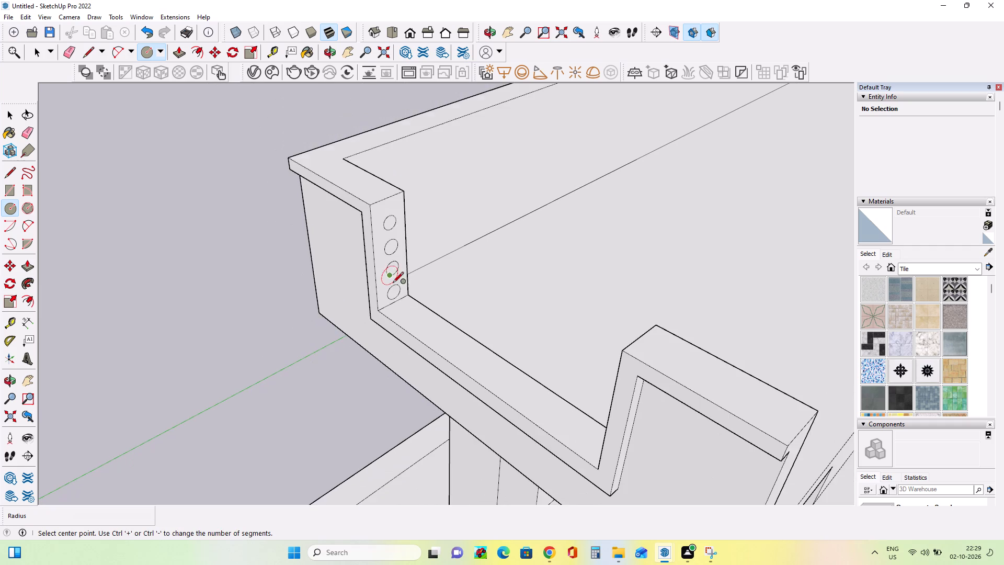
scroll(395, 312, "down", 5)
middle_click_drag(395, 323, 410, 340)
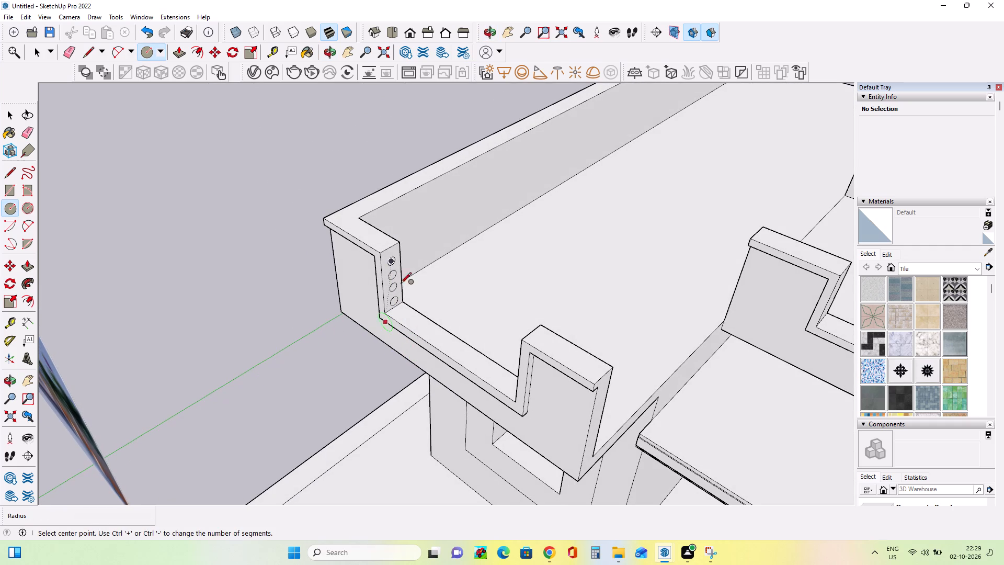
left_click(28, 268)
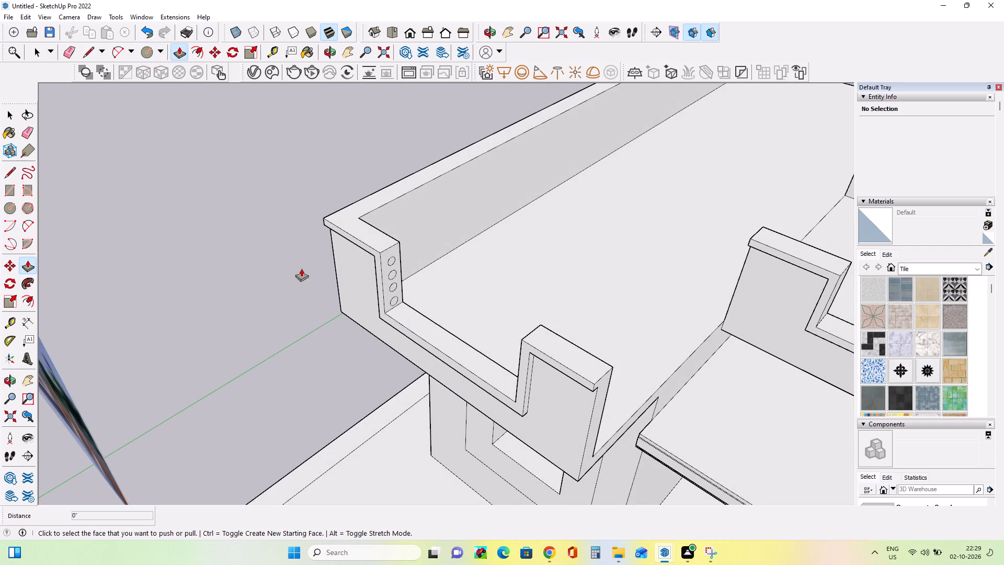
left_click(392, 262)
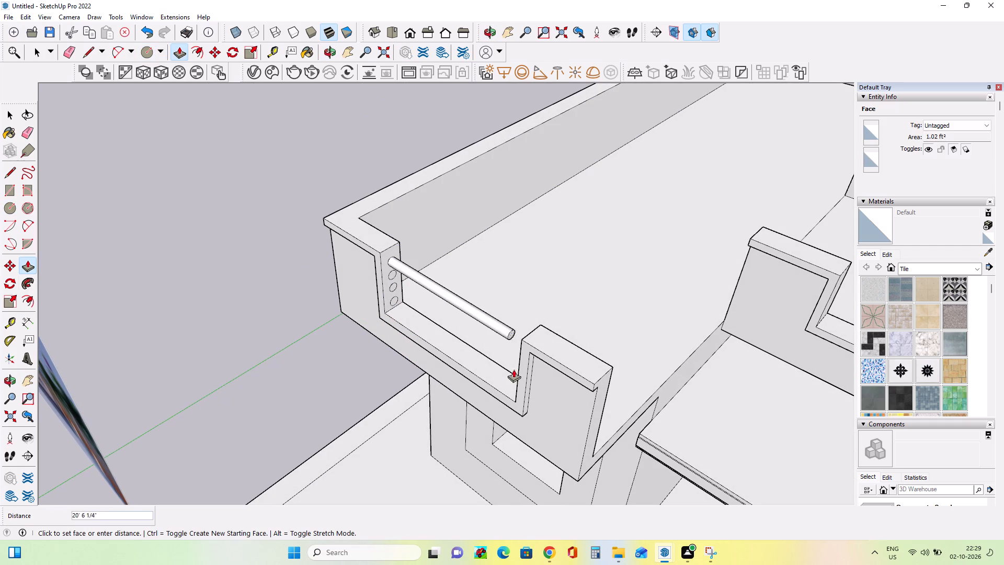
left_click(516, 370)
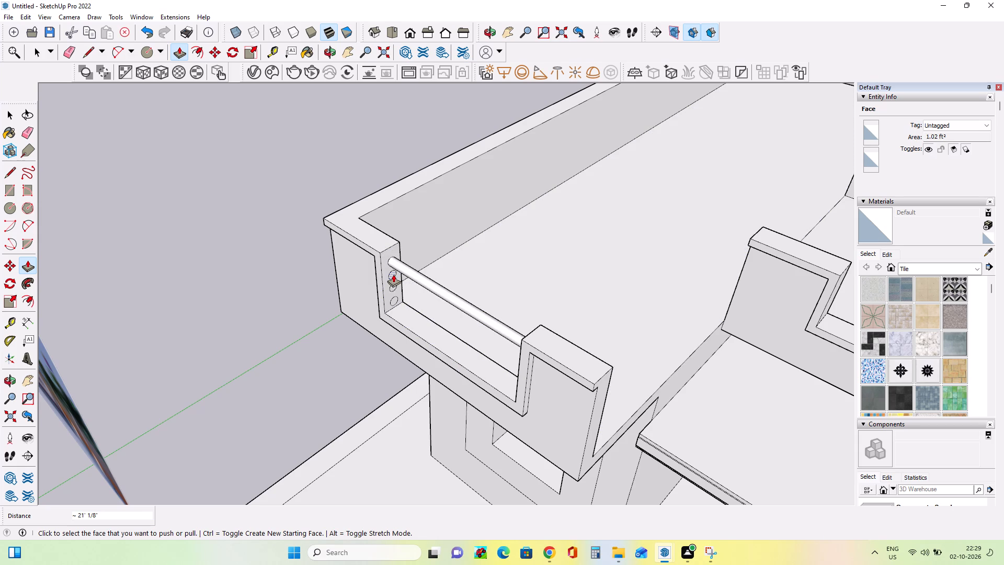
left_click(393, 278)
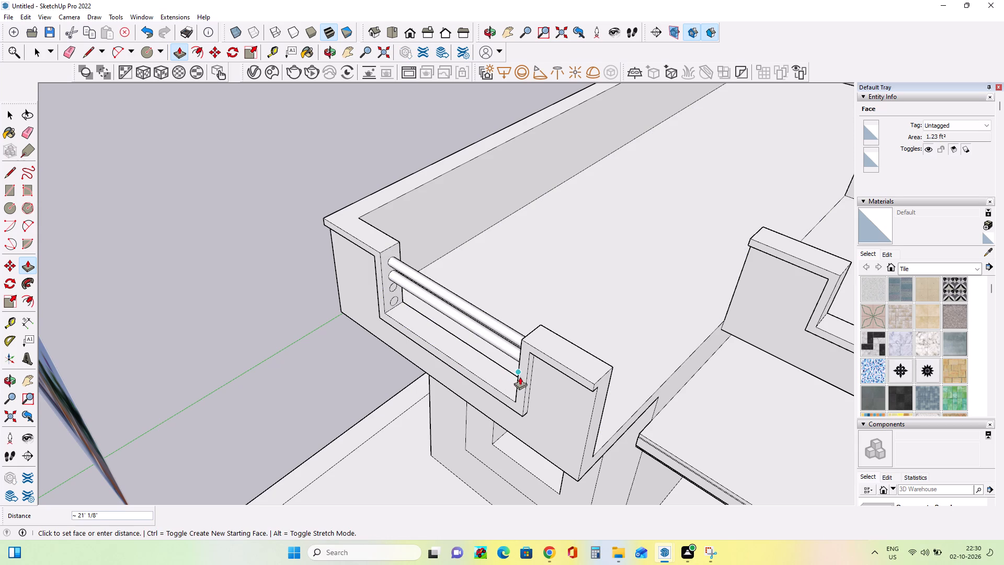
left_click(520, 377)
Extrude the lower two circles across the notch as bars, the upper about 22' 1 3/8" and the bottom about 20' 11 5/16".
left_click(394, 291)
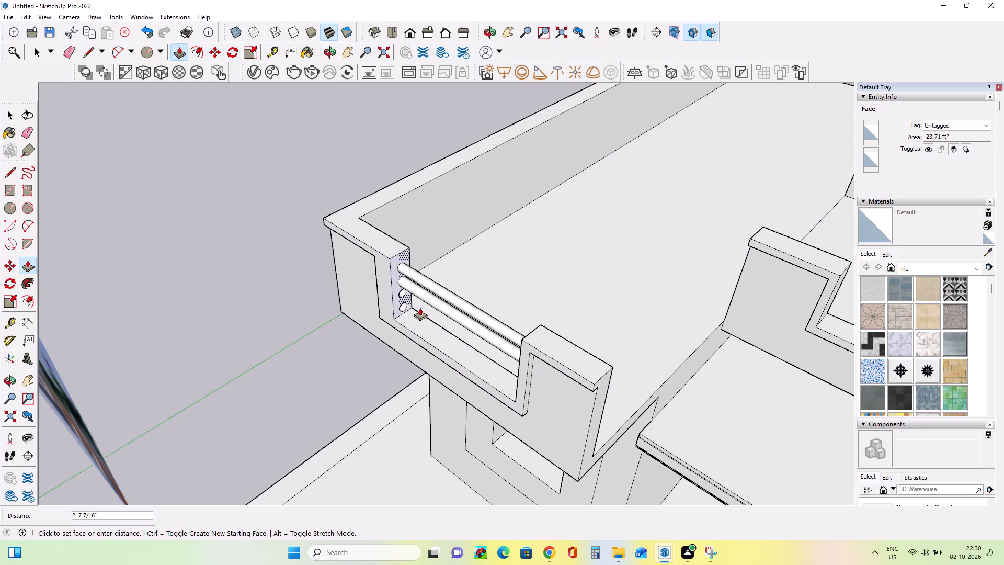
key("Escape")
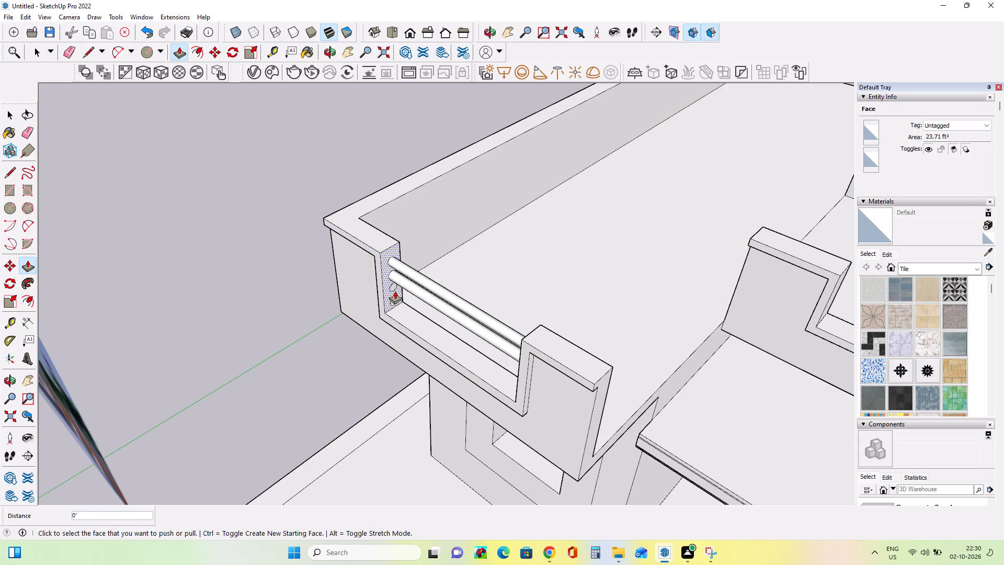
left_click(394, 286)
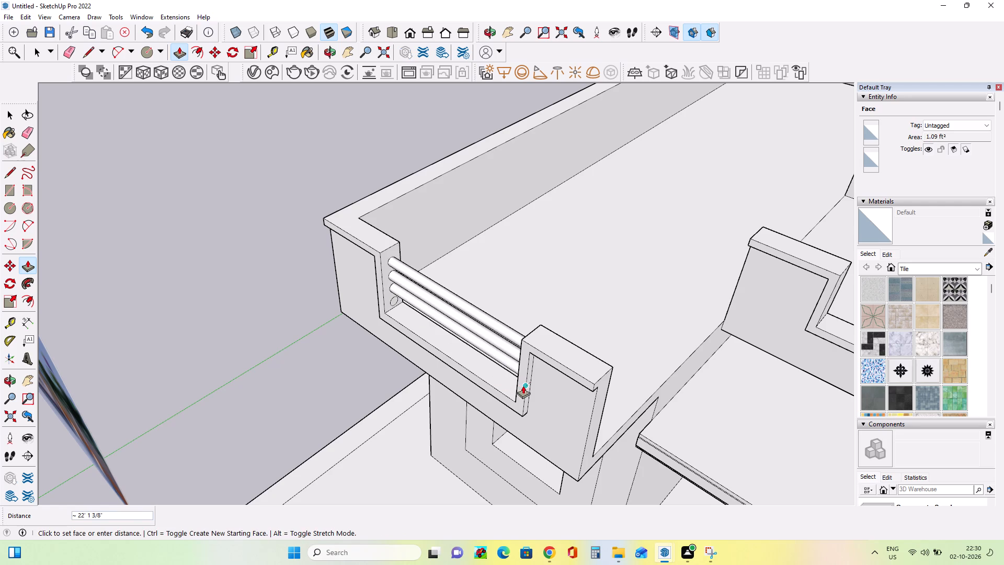
left_click(523, 386)
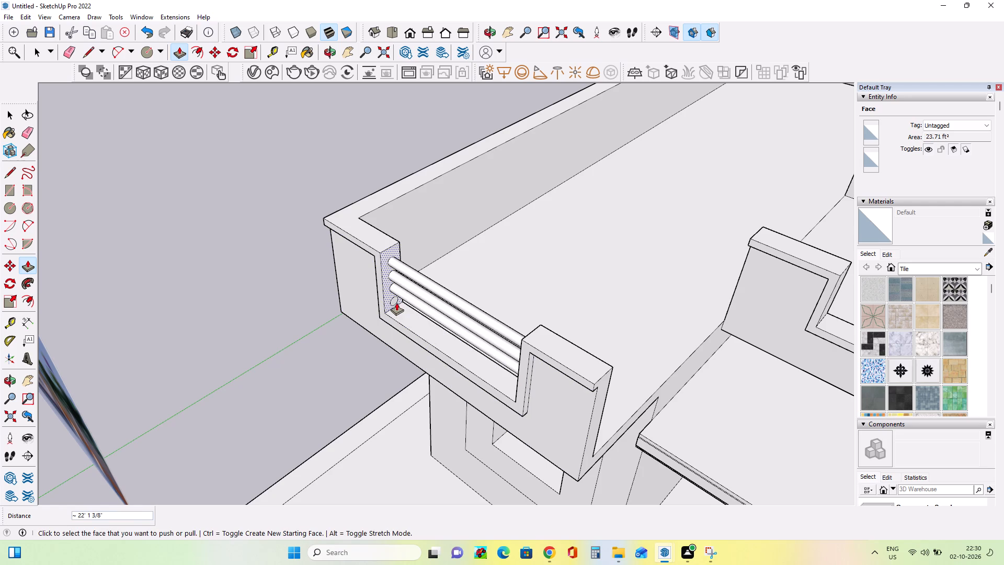
left_click(396, 302)
left_click(528, 388)
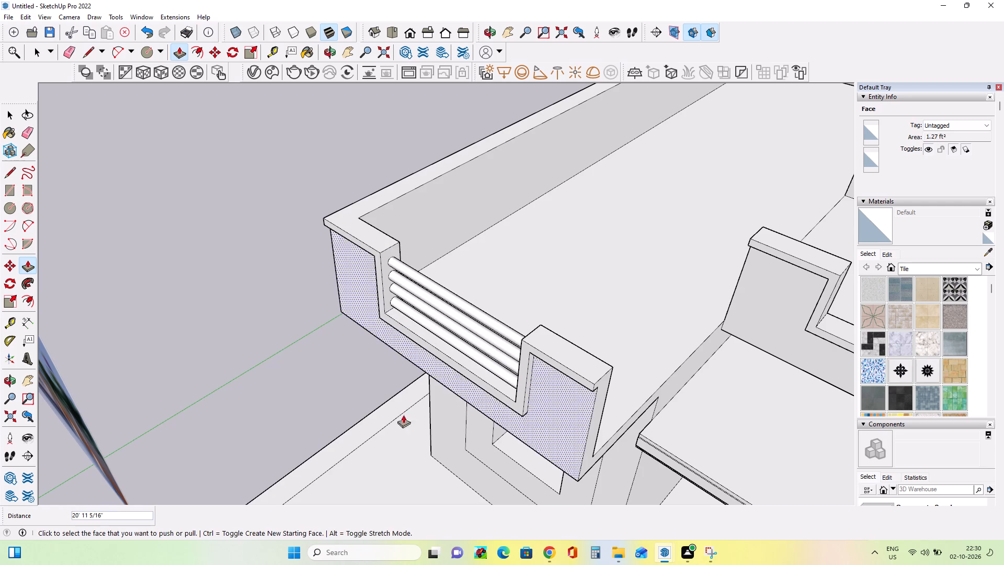
Draw a rectangle about 13' 9 9/16" by 1' 5 3/4" along the outer edge of the railed parapet's rear face.
middle_click_drag(333, 394, 469, 354)
scroll(469, 353, "down", 8)
scroll(497, 398, "up", 1)
middle_click_drag(497, 398, 506, 386)
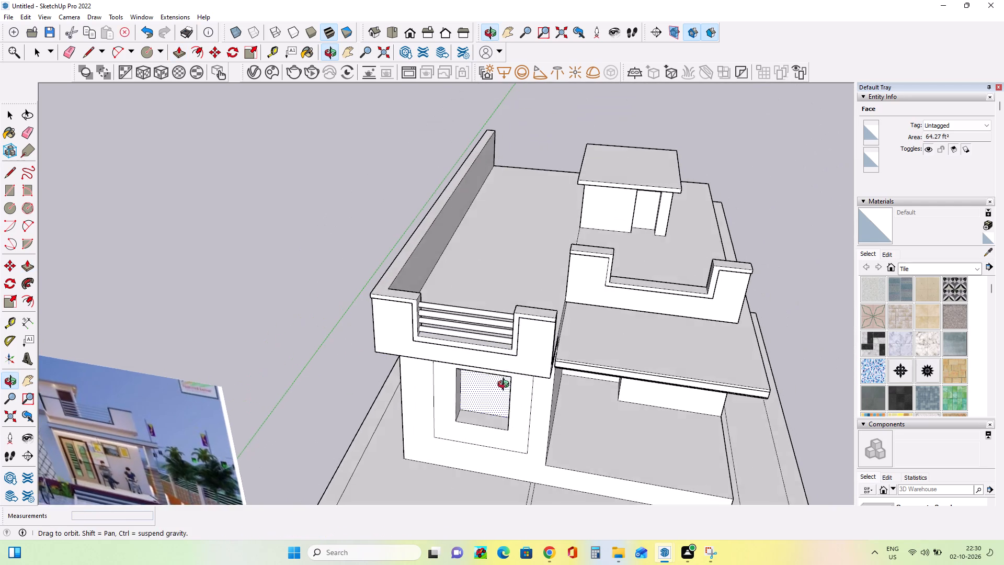
middle_click_drag(506, 386, 512, 375)
middle_click(512, 375)
middle_click_drag(564, 381, 393, 358)
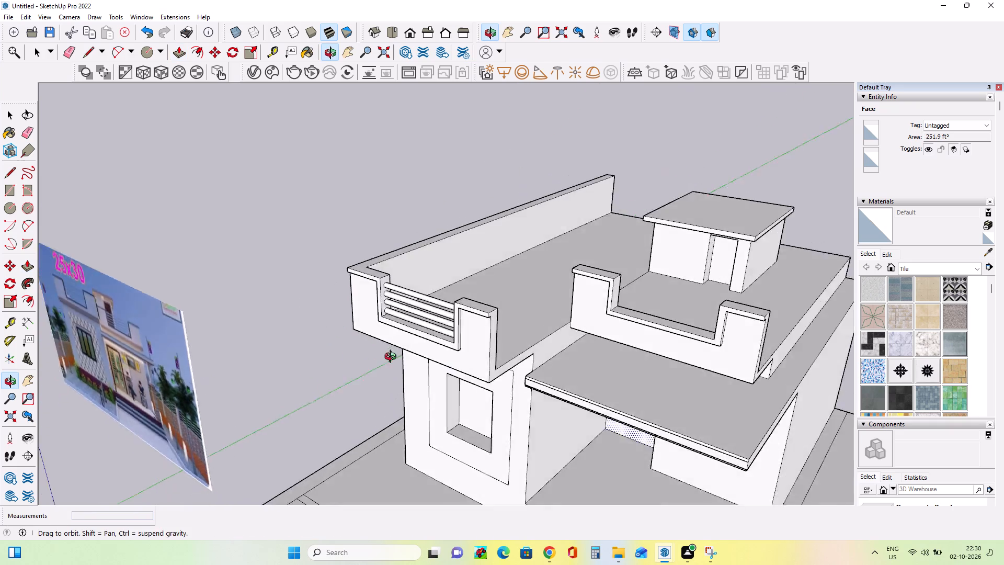
middle_click_drag(393, 358, 349, 355)
middle_click_drag(611, 357, 429, 407)
scroll(436, 358, "up", 3)
middle_click_drag(442, 390, 263, 387)
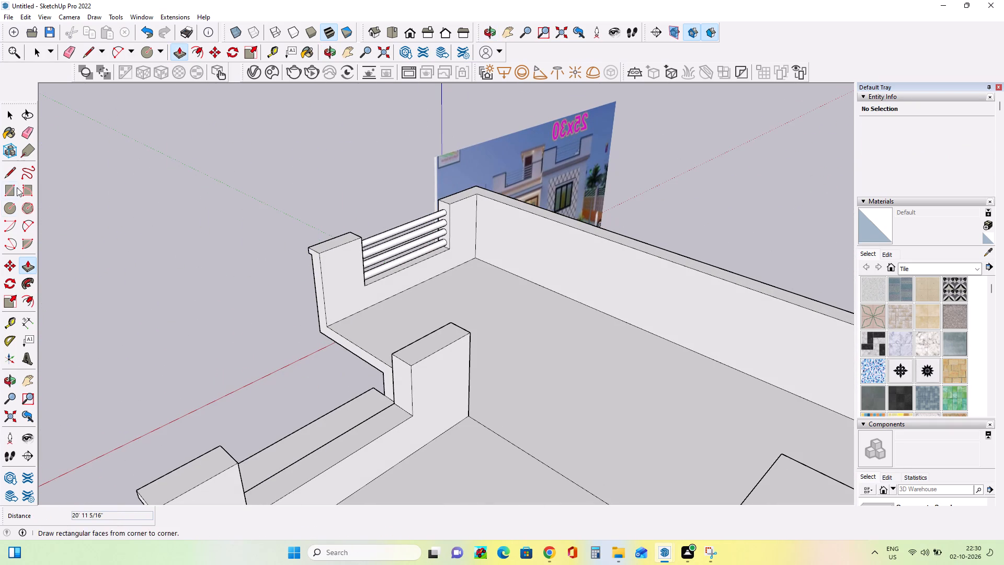
left_click(10, 189)
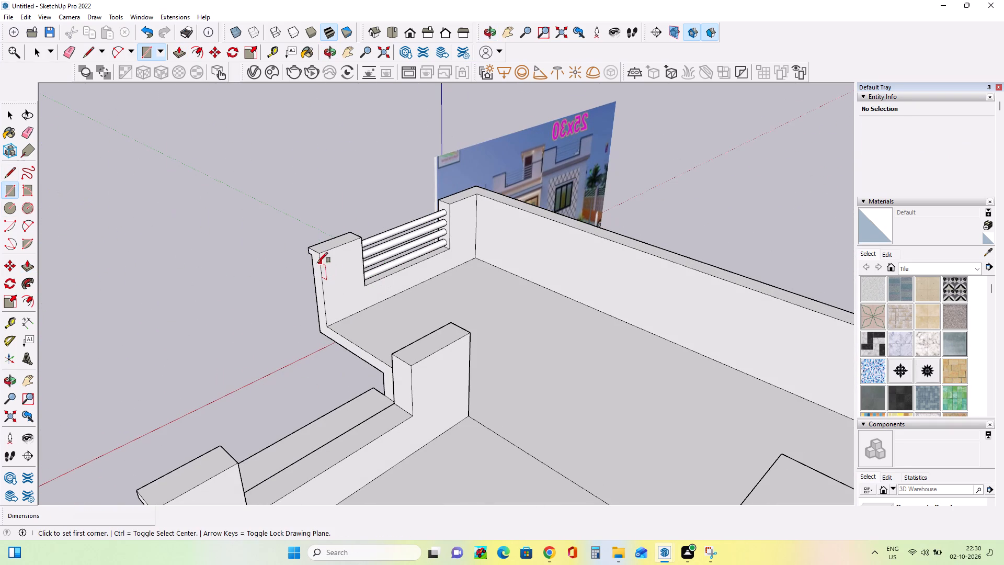
left_click(322, 259)
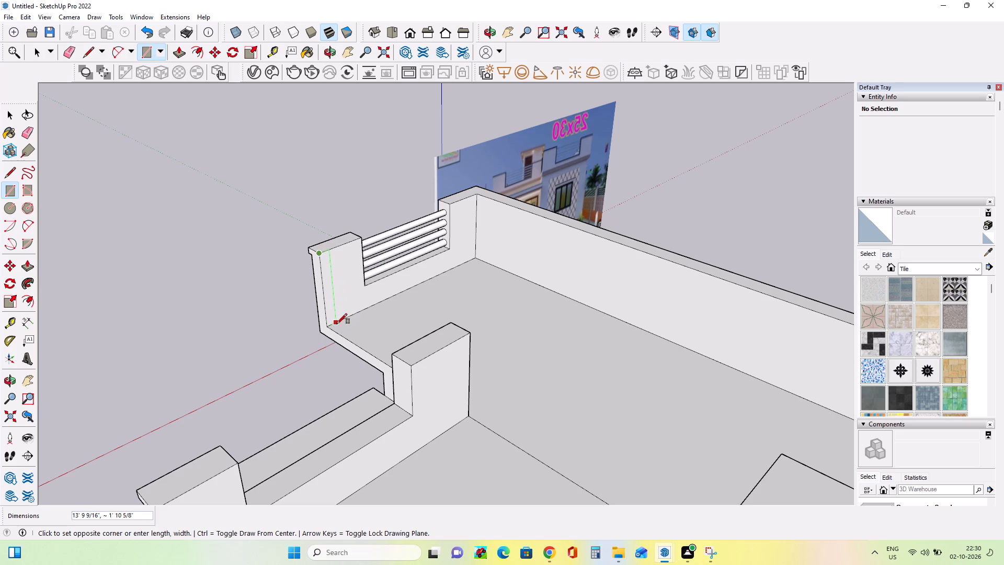
left_click(335, 325)
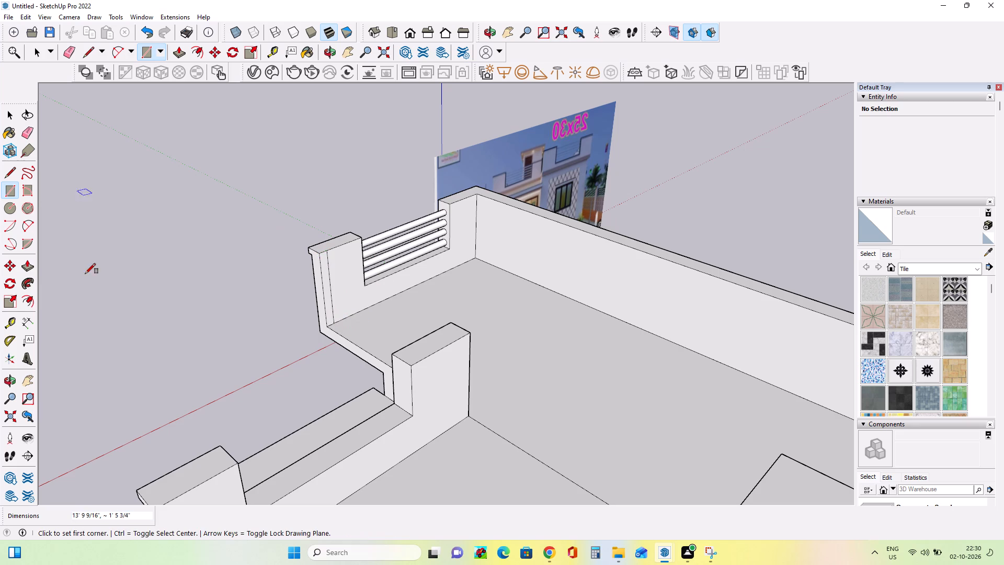
Extrude the narrow rectangle about 32' 11 3/4" back to the second front parapet, forming the connecting side parapet wall.
left_click(29, 269)
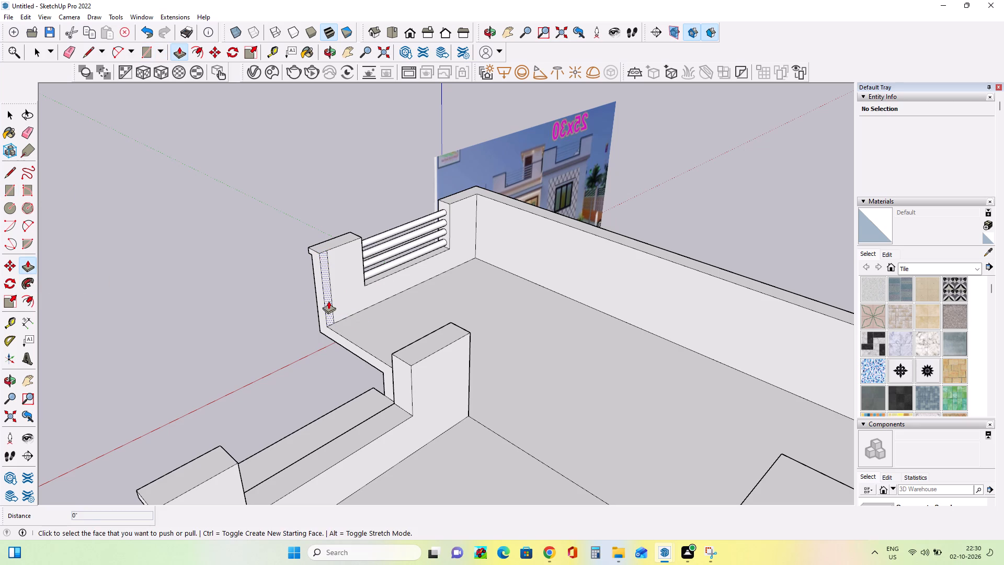
left_click(328, 301)
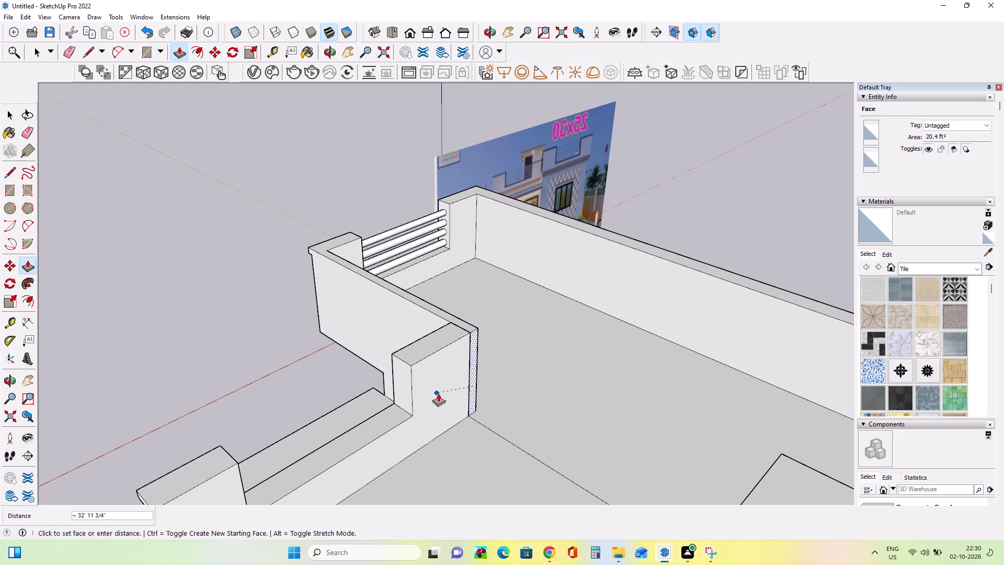
left_click(438, 393)
Draw two circles, about 7 3/16" and 7 1/8" in radius, one above the other on the second parapet notch's inner side face.
middle_click_drag(401, 458, 669, 458)
scroll(476, 370, "down", 3)
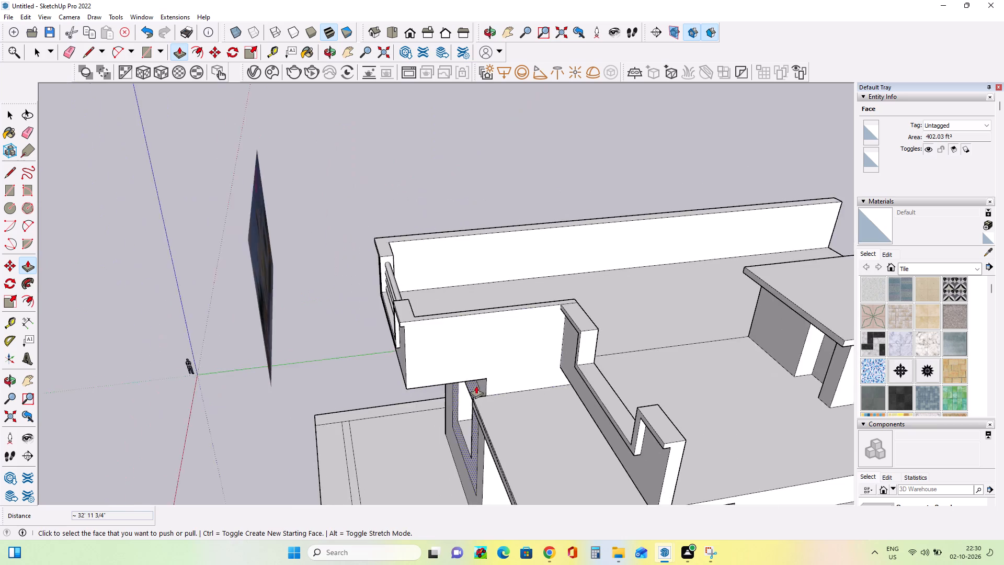
scroll(476, 386, "down", 1)
middle_click_drag(433, 397, 734, 321)
scroll(670, 374, "down", 1)
middle_click_drag(531, 325, 582, 332)
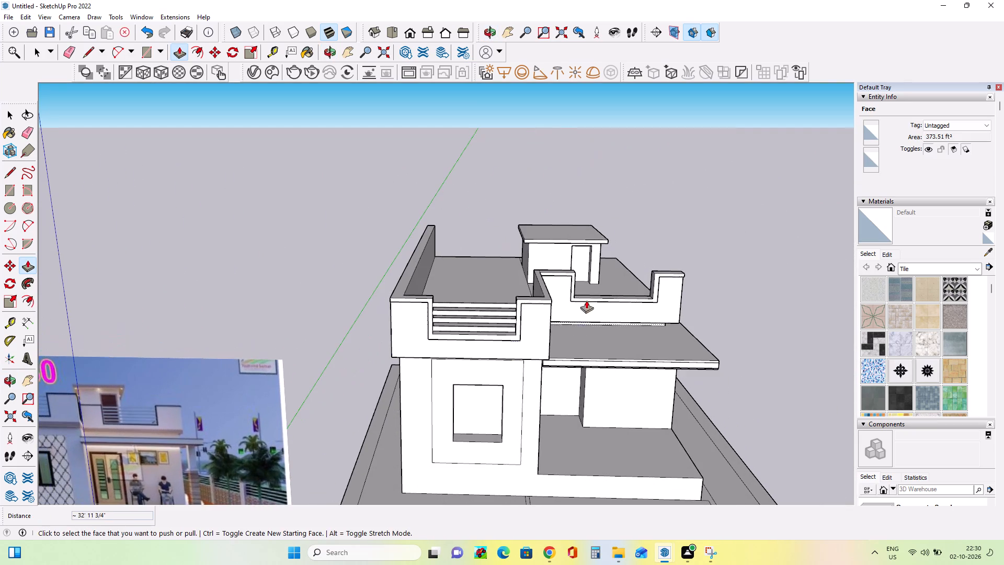
scroll(660, 314, "up", 1)
middle_click_drag(660, 314, 372, 335)
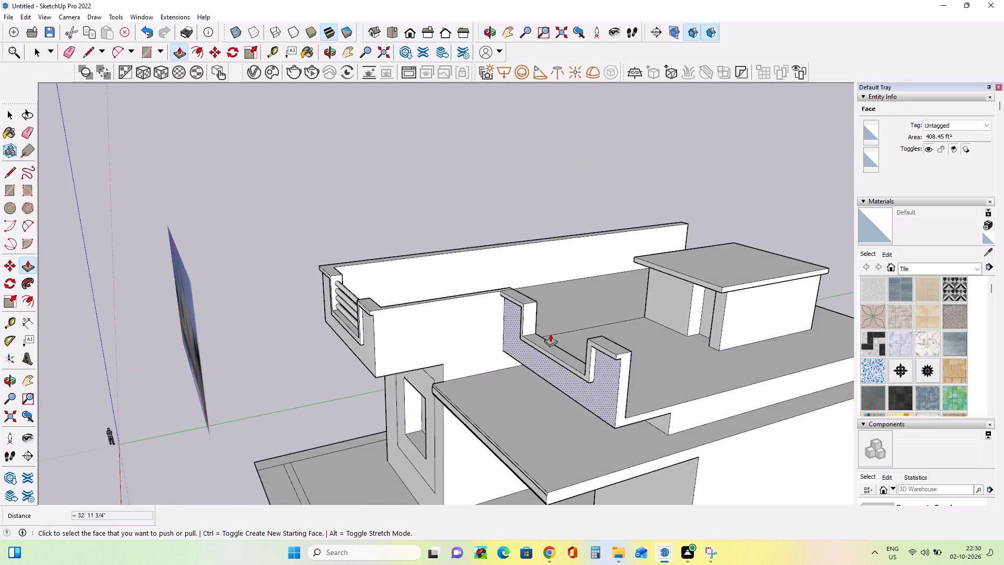
scroll(560, 314, "up", 7)
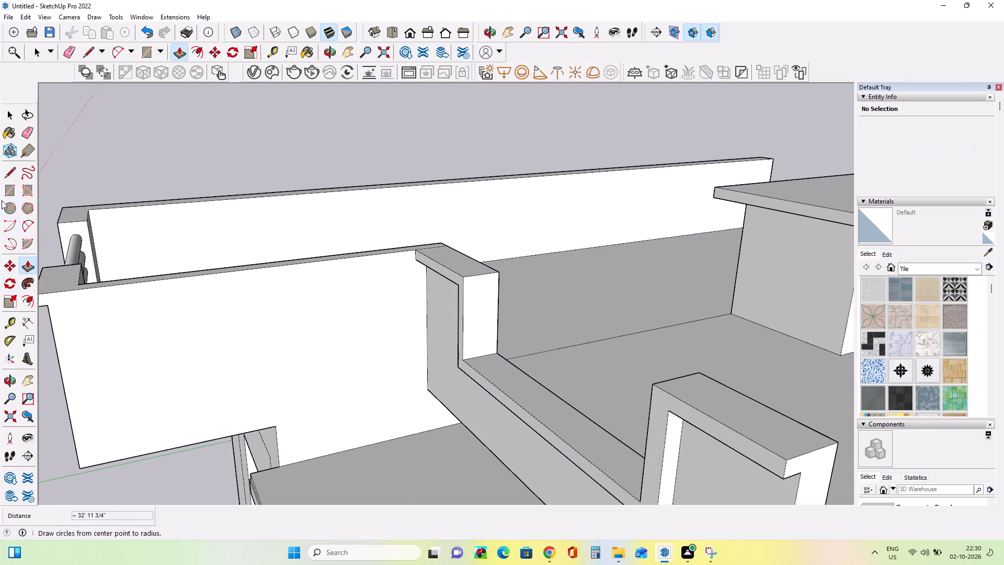
left_click(6, 209)
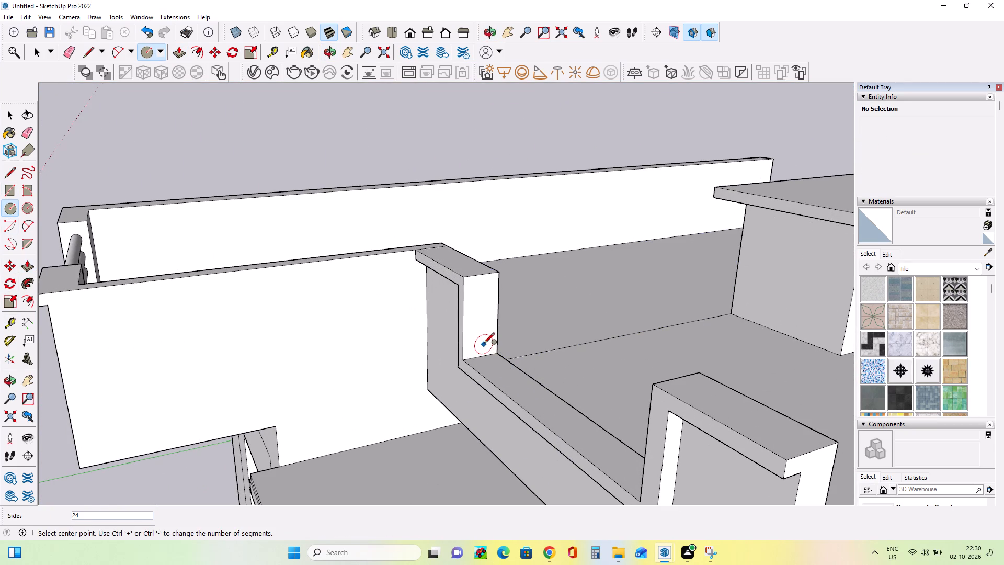
left_click(484, 344)
left_click(481, 338)
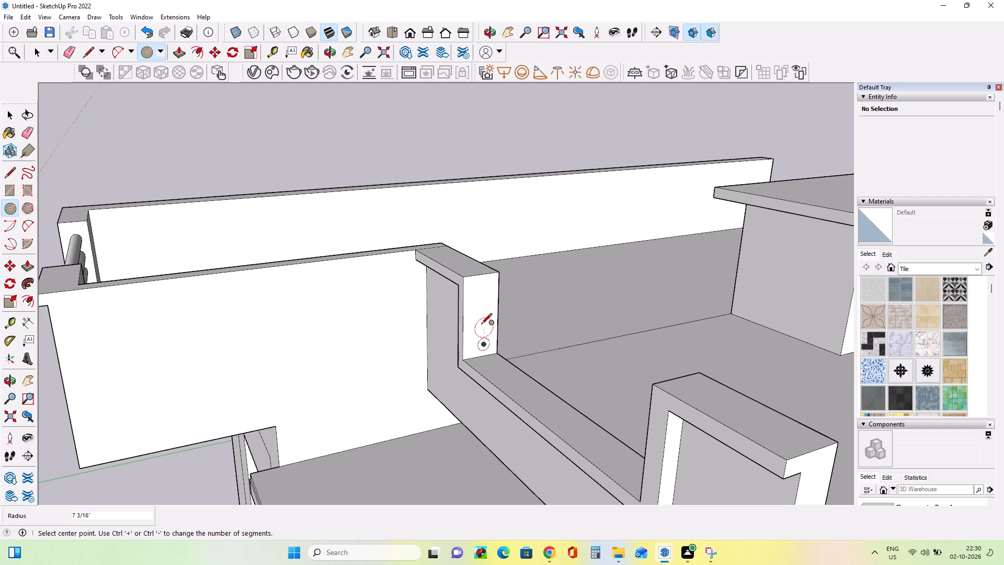
left_click(481, 324)
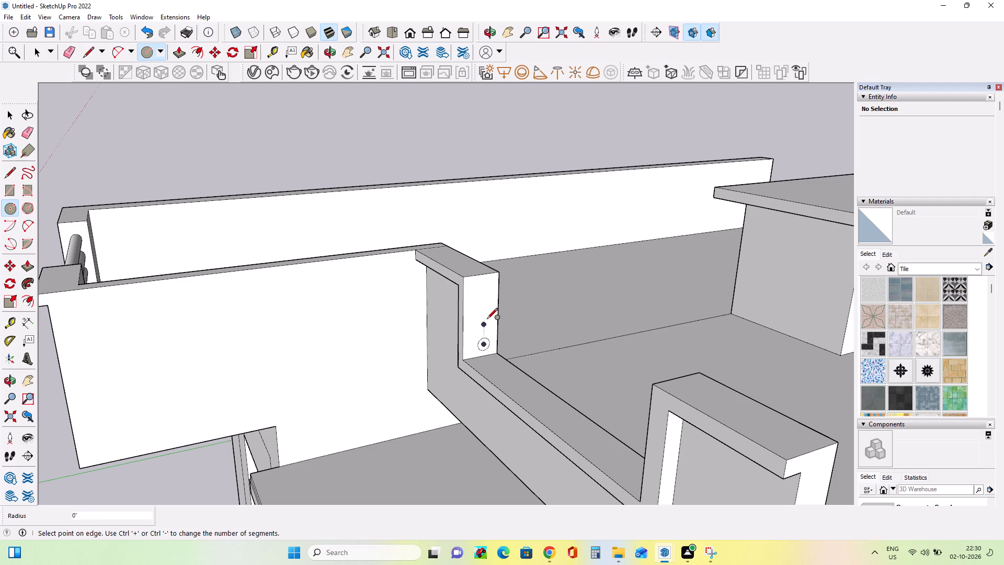
left_click(483, 318)
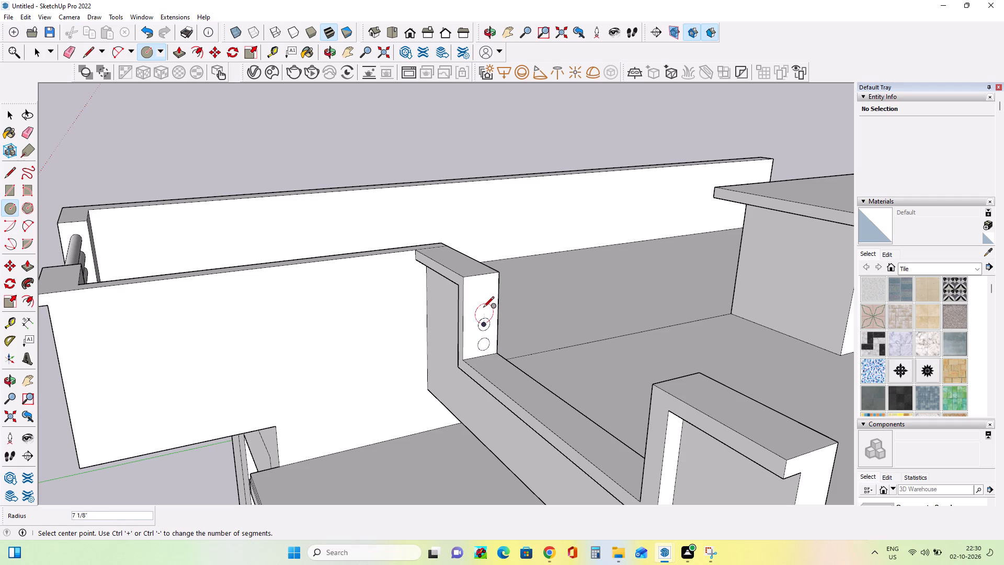
Draw a third, slightly larger circle above the two circles on the second parapet notch's inner side face.
left_click(484, 300)
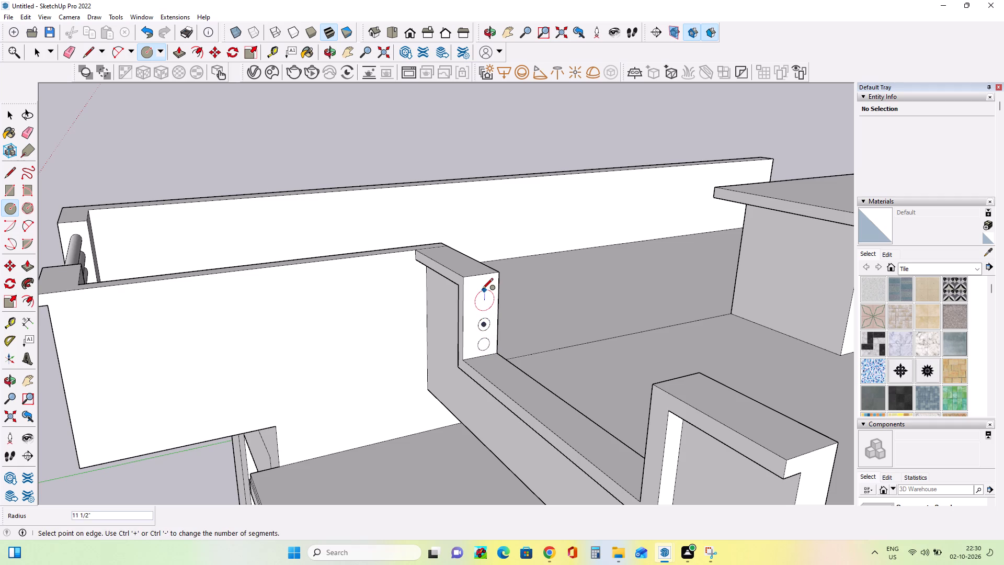
left_click(482, 292)
Extrude the three circles across the second parapet's notch as bars, the upper two about 24' 5 5/16" and the bottom about 22' 4 1/8".
middle_click_drag(481, 395, 485, 401)
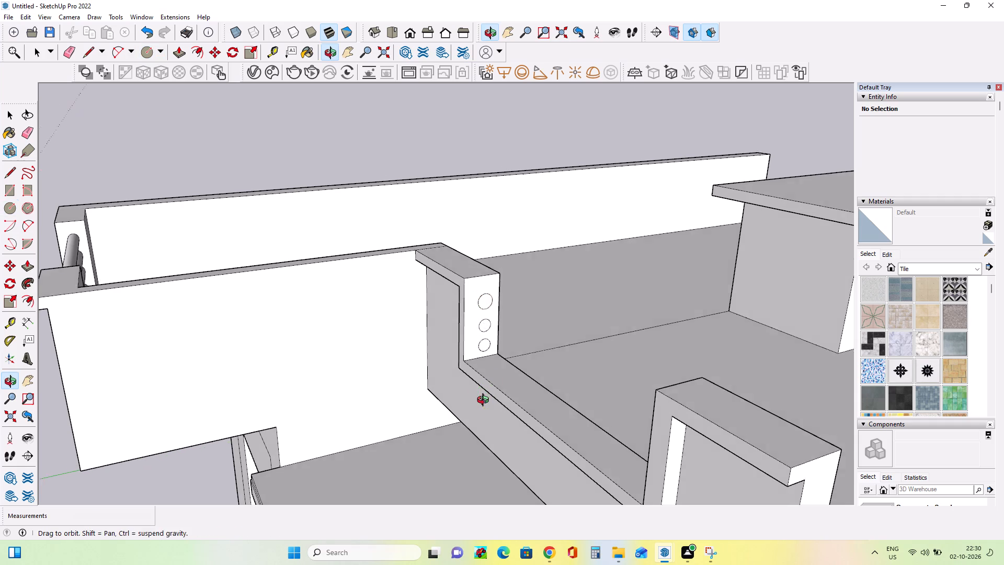
middle_click_drag(485, 401, 494, 403)
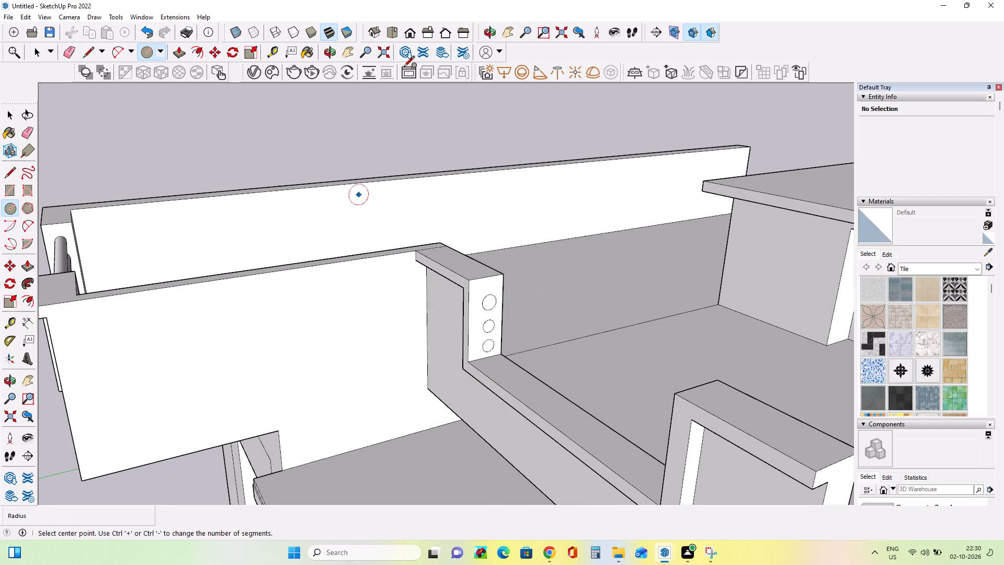
left_click(26, 264)
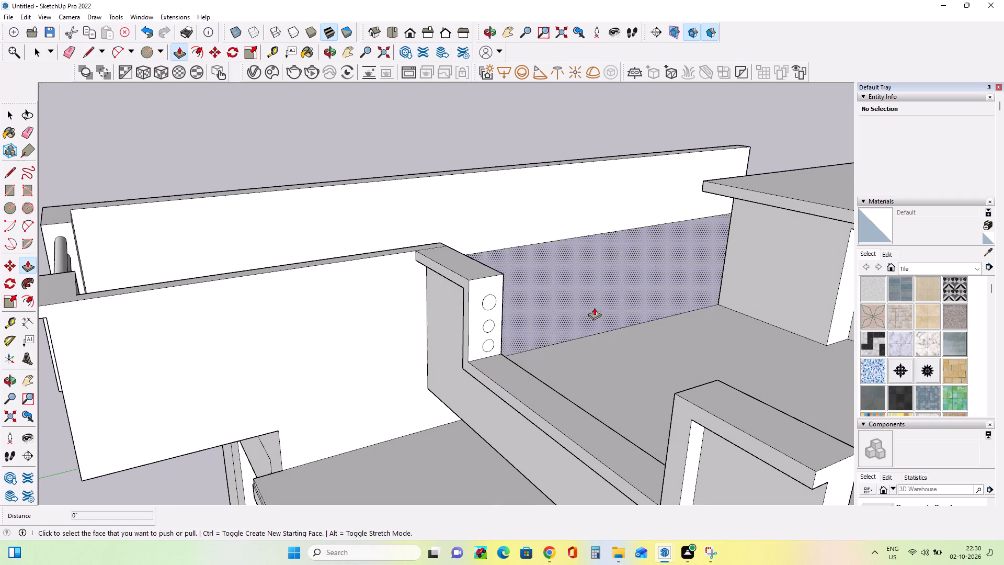
left_click(487, 298)
left_click(692, 451)
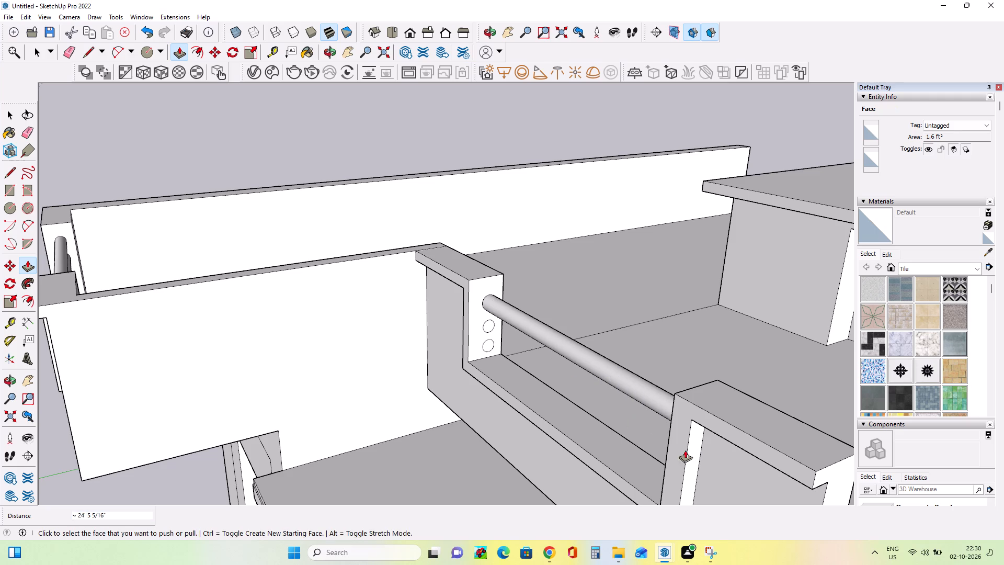
left_click(488, 323)
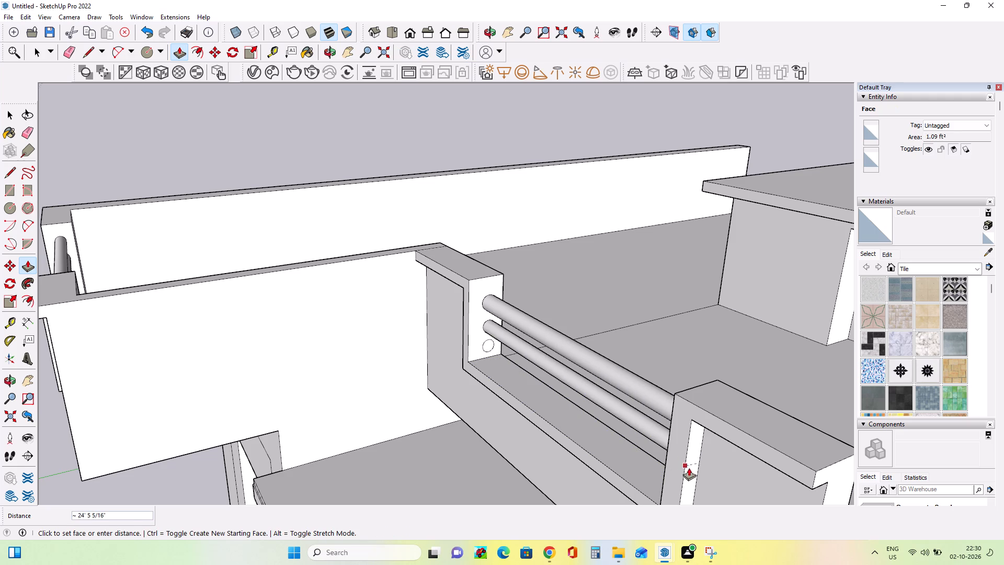
left_click(690, 469)
left_click(487, 346)
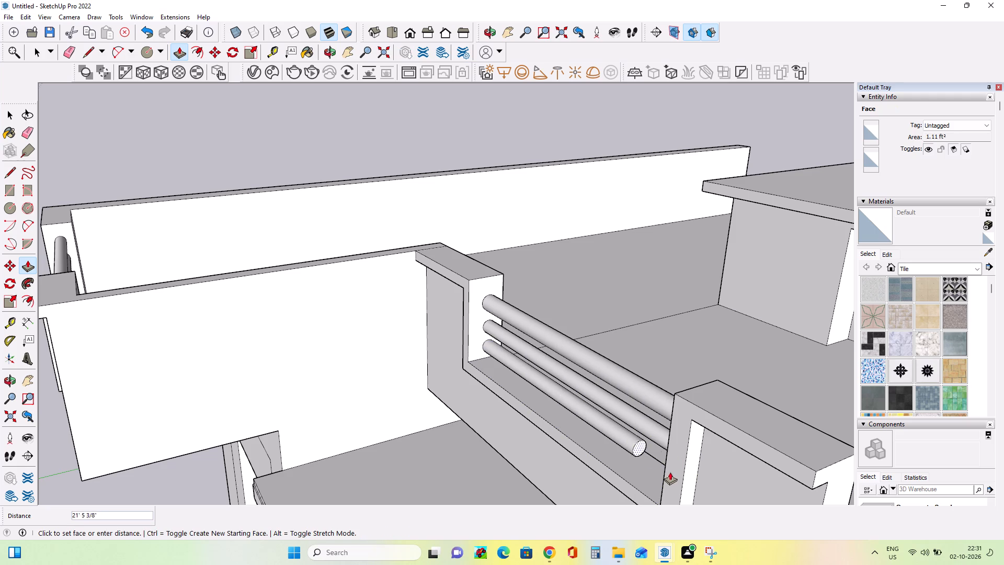
double_click(675, 479)
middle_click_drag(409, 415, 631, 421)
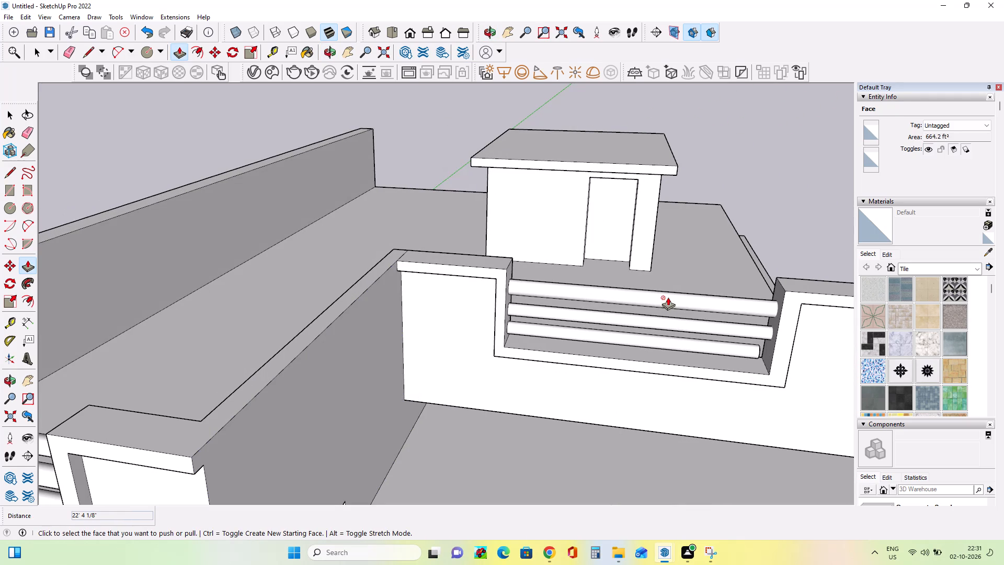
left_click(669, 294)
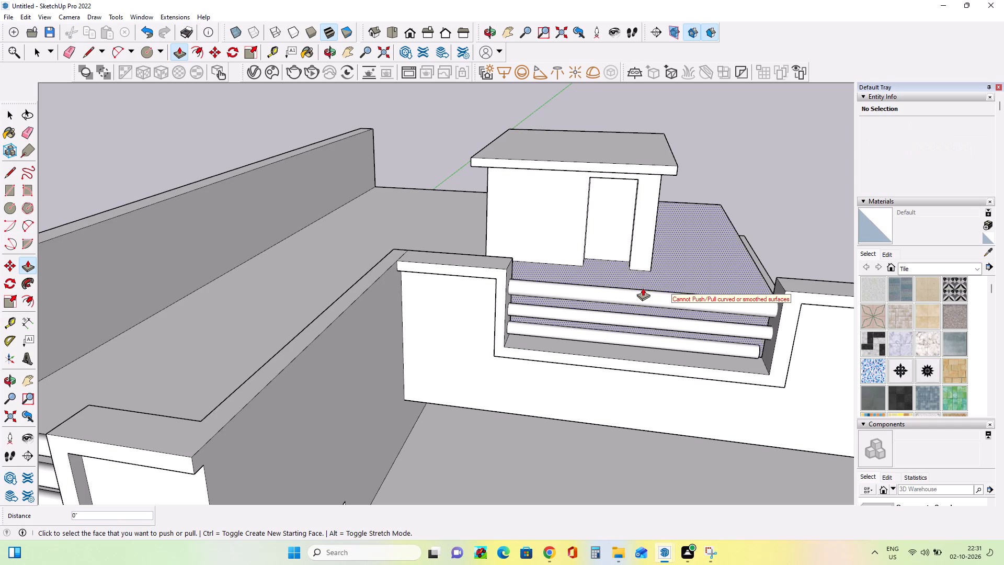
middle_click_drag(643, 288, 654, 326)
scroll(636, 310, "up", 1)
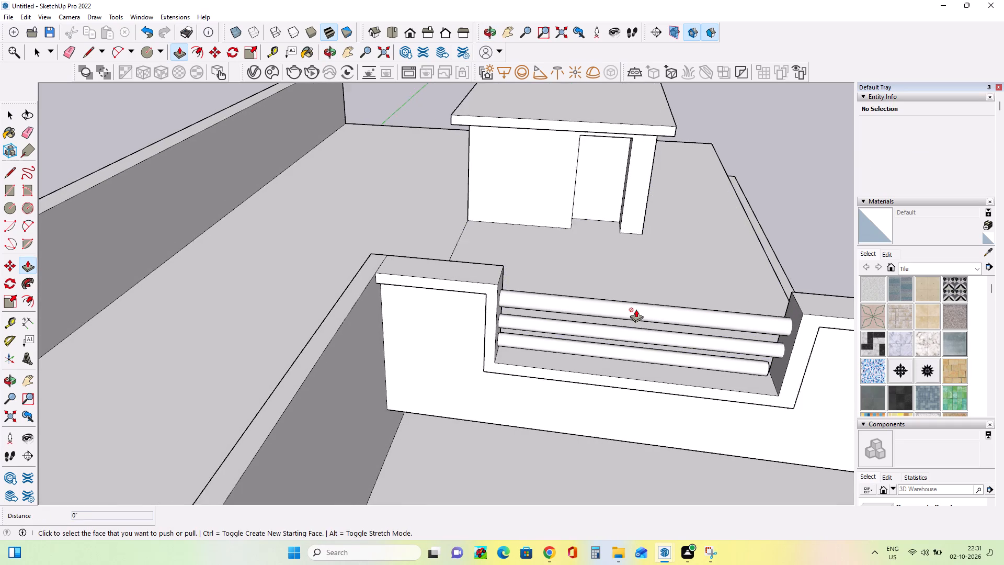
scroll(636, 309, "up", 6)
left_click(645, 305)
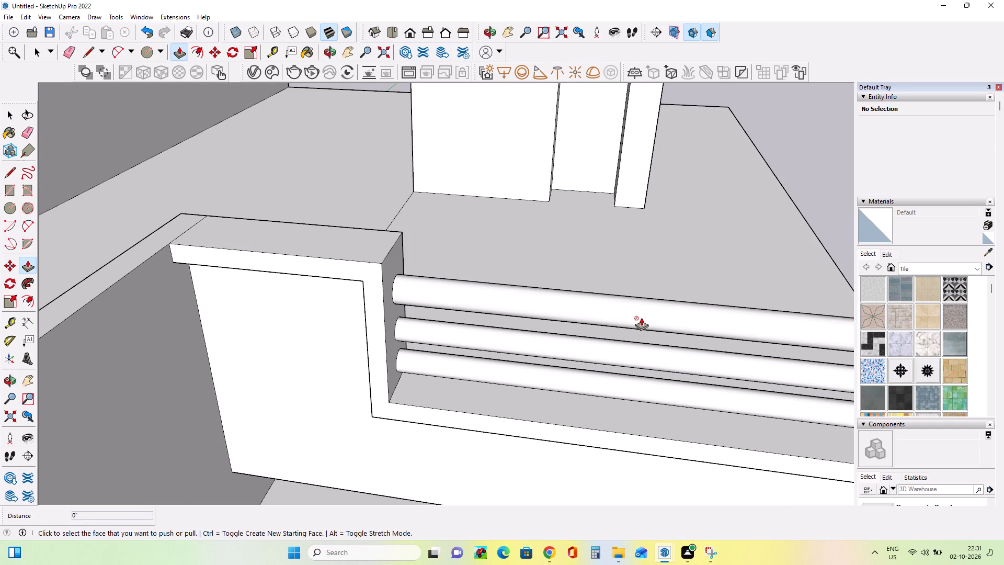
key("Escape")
Extend the short end of the bottom bar about 1' 1/16" to meet the notch's opposite side face.
scroll(621, 324, "down", 19)
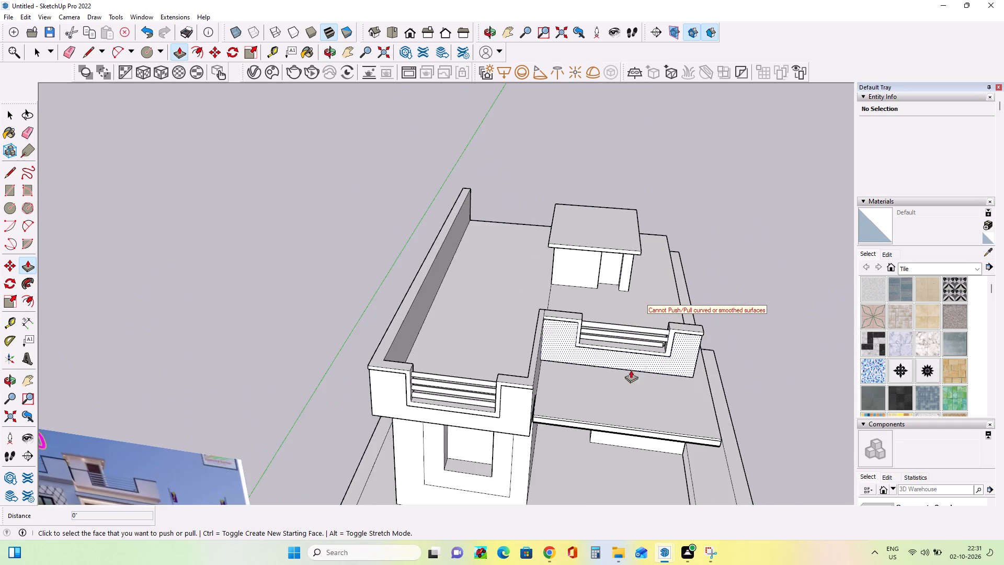
scroll(636, 390, "down", 4)
middle_click_drag(638, 401, 651, 311)
scroll(680, 370, "up", 6)
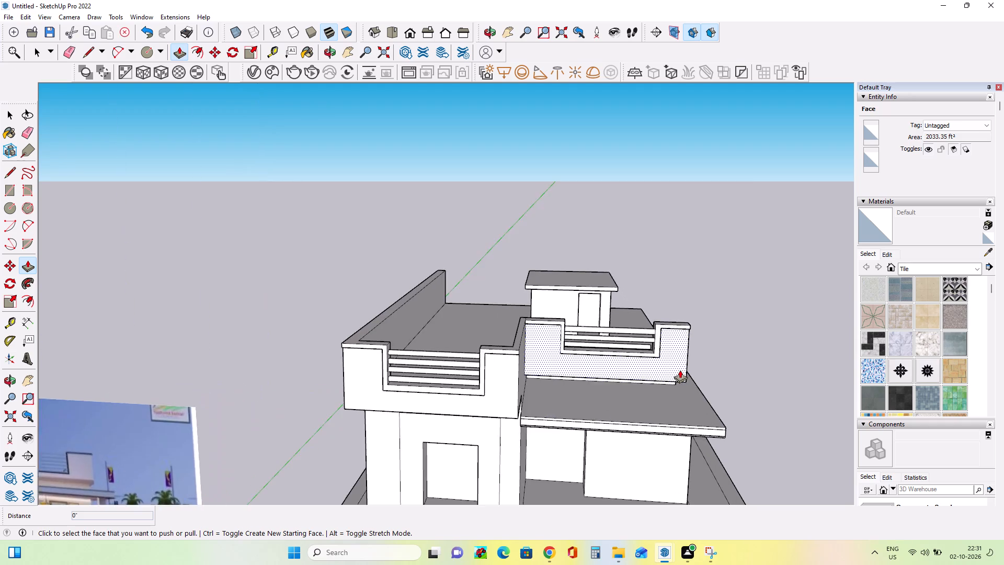
scroll(680, 370, "up", 3)
middle_click_drag(662, 368, 620, 367)
scroll(642, 332, "up", 9)
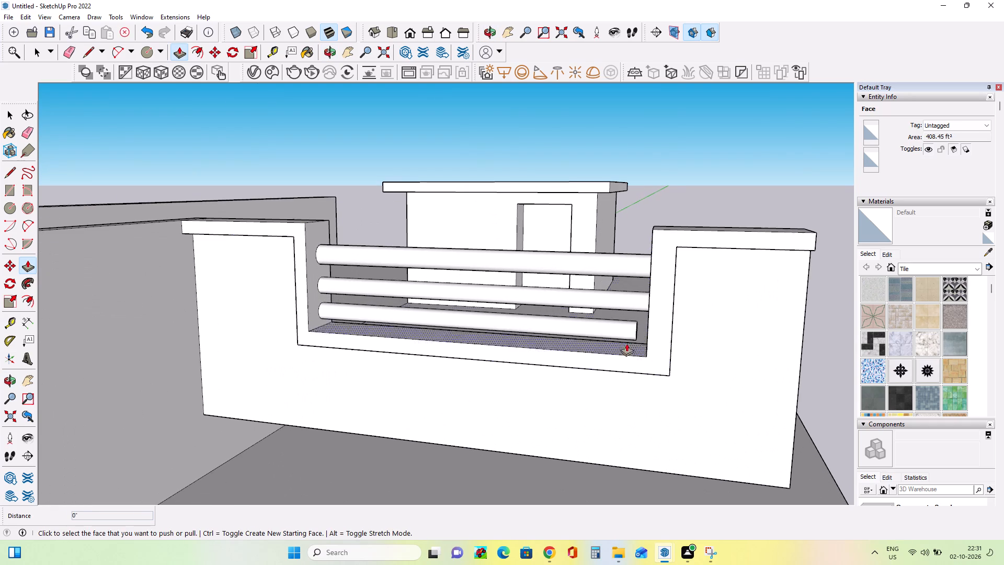
middle_click_drag(642, 330, 624, 366)
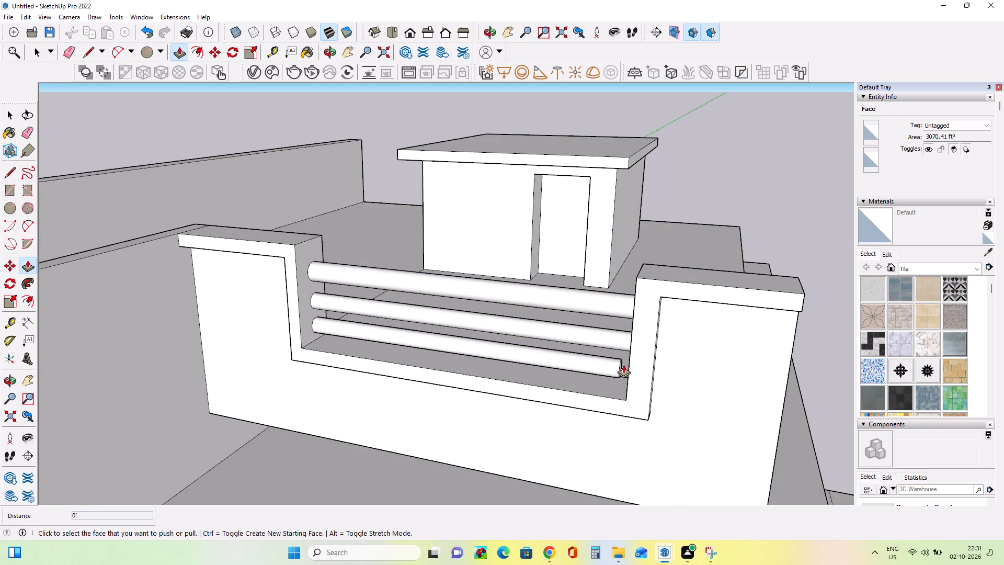
scroll(619, 369, "up", 12)
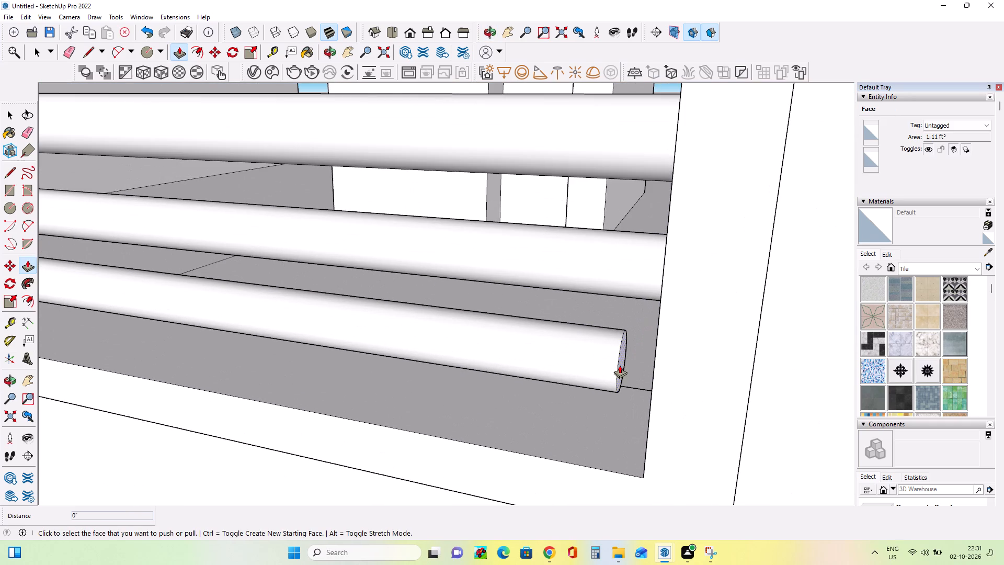
left_click(620, 365)
double_click(676, 381)
Paint the four railing bars of the first front parapet with Metal Corrugated Shiny from the Metal collection.
scroll(504, 401, "down", 7)
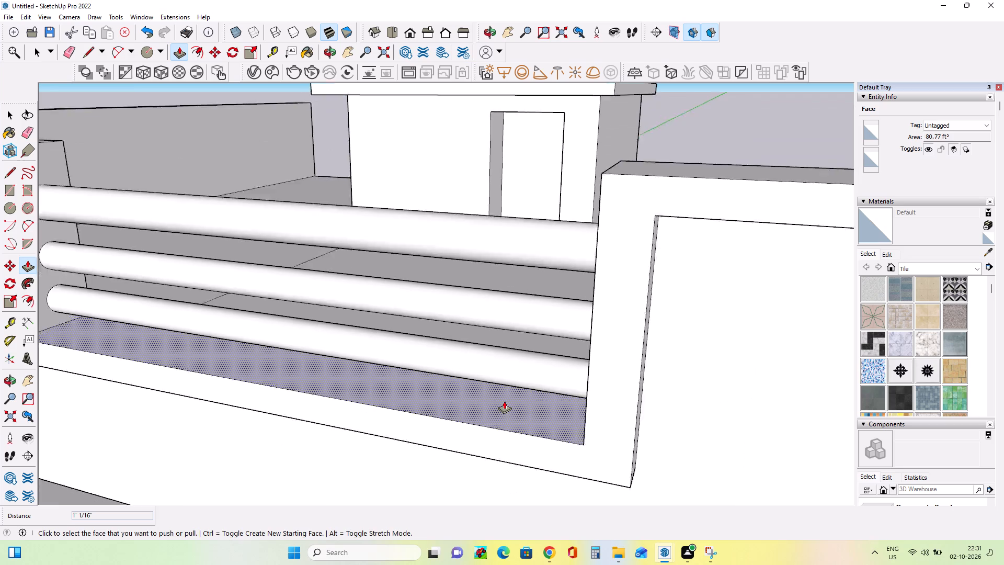
scroll(504, 401, "down", 8)
middle_click_drag(448, 425, 599, 377)
scroll(599, 377, "down", 10)
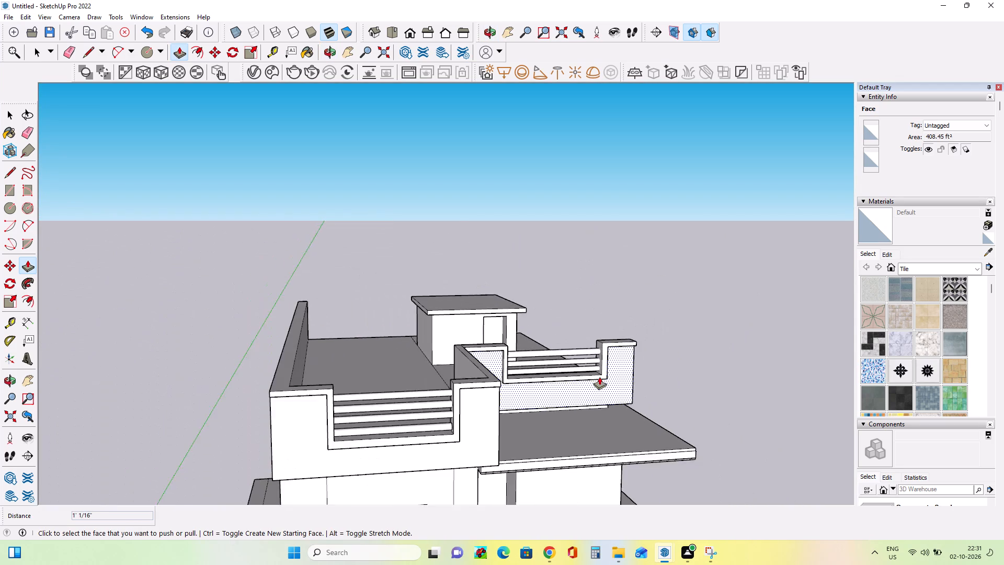
scroll(599, 377, "down", 4)
middle_click_drag(631, 427, 569, 416)
scroll(561, 415, "down", 4)
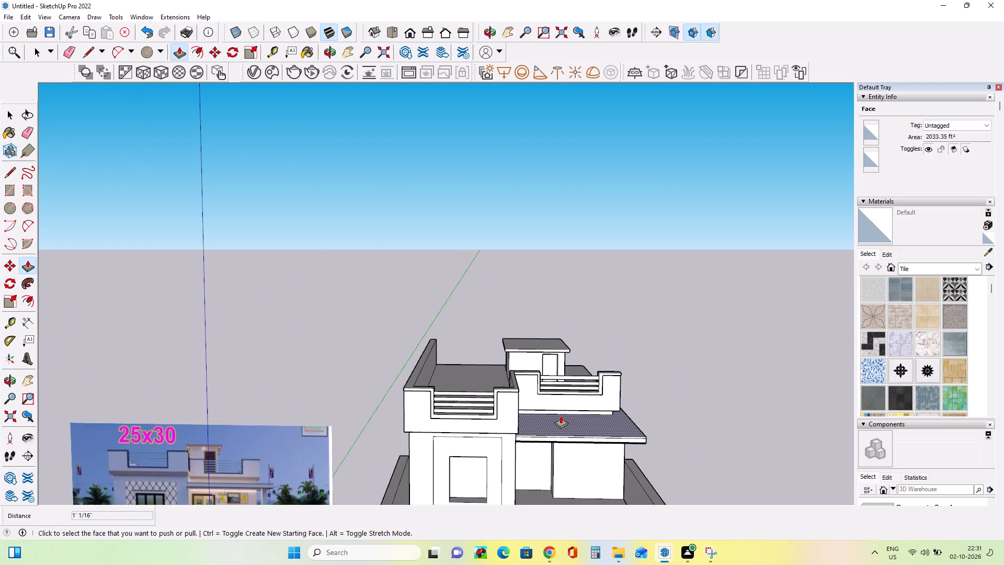
scroll(561, 415, "down", 3)
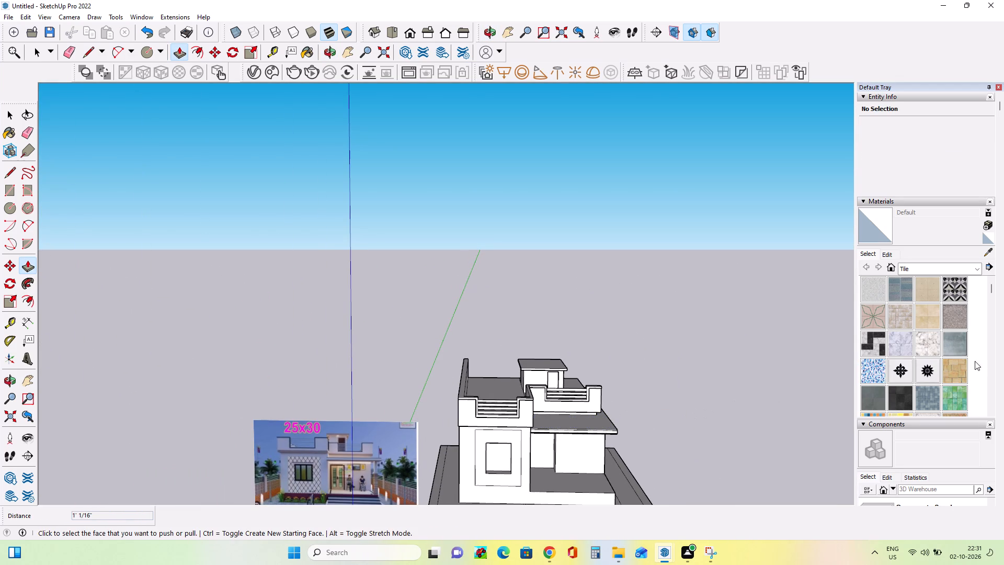
left_click(929, 270)
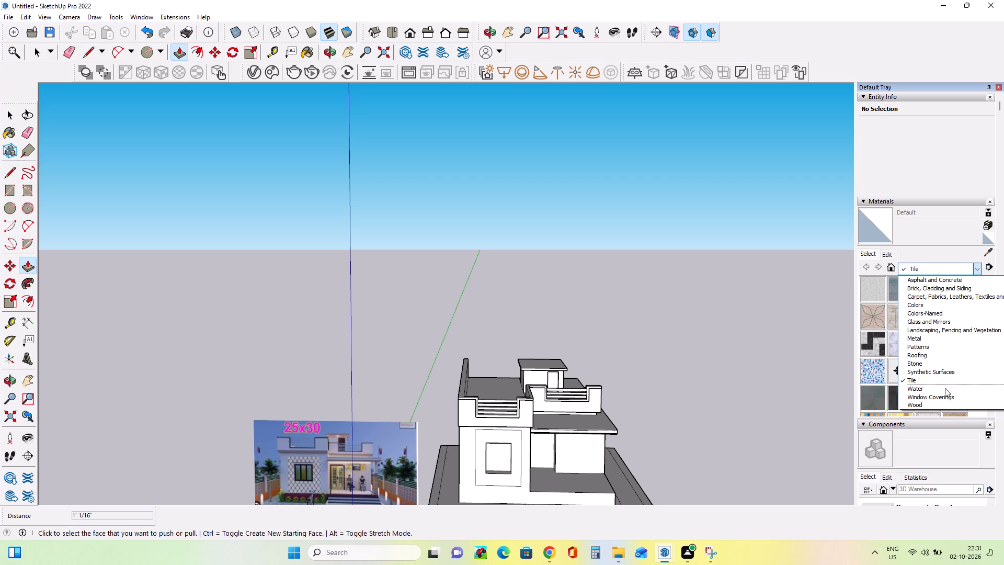
left_click(928, 337)
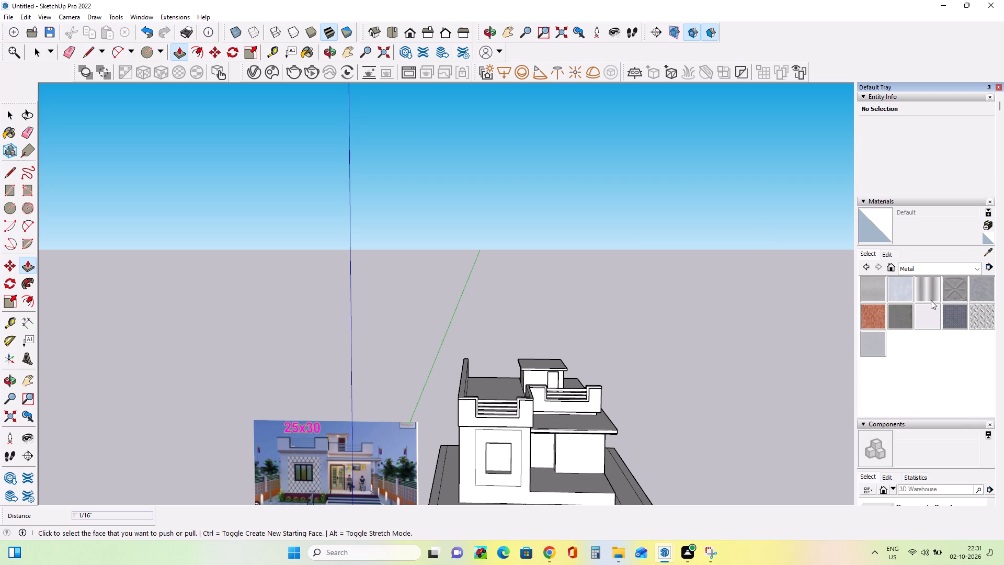
left_click(931, 296)
left_click(928, 283)
scroll(511, 410, "up", 4)
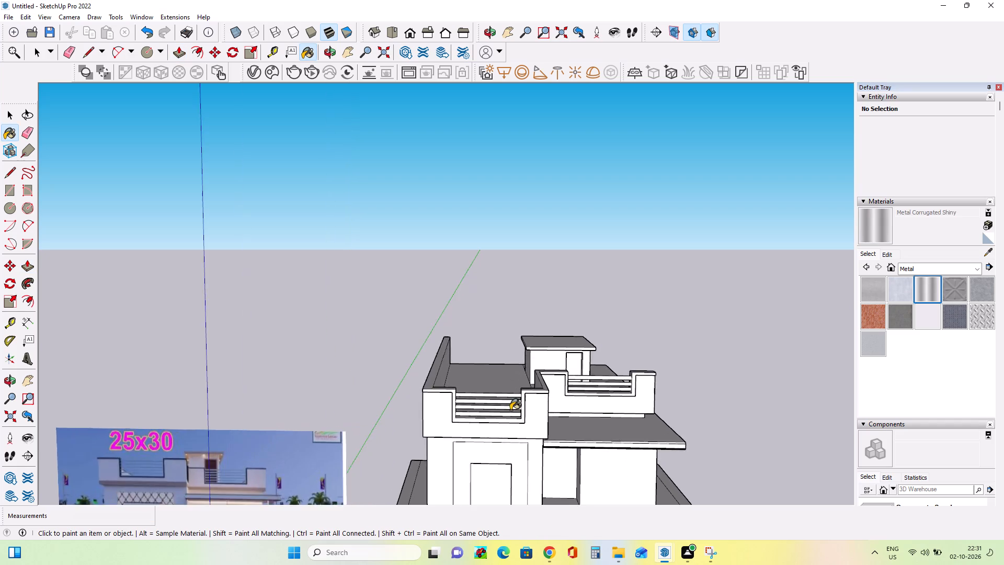
scroll(510, 410, "up", 11)
left_click(515, 368)
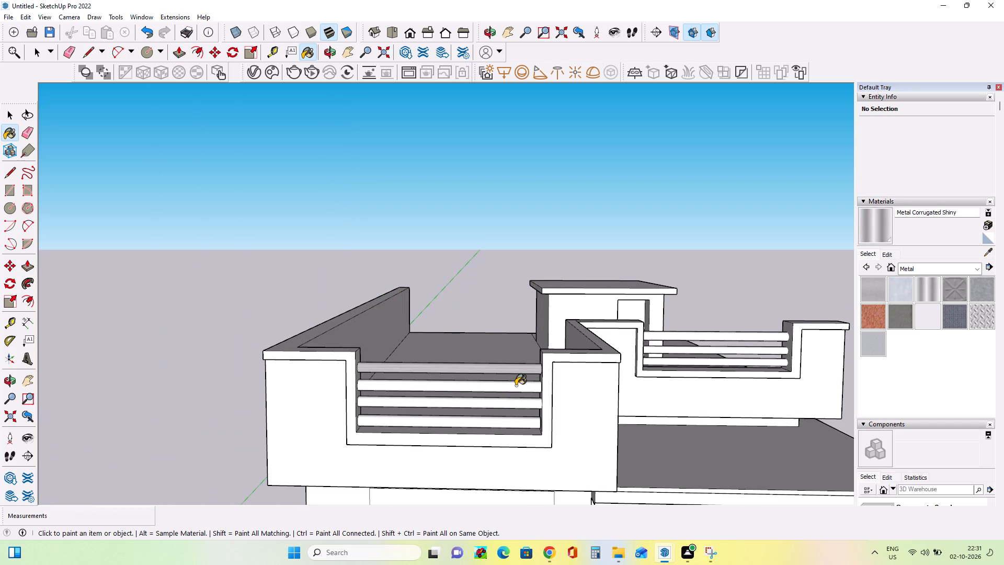
left_click(516, 386)
left_click(520, 405)
left_click(521, 423)
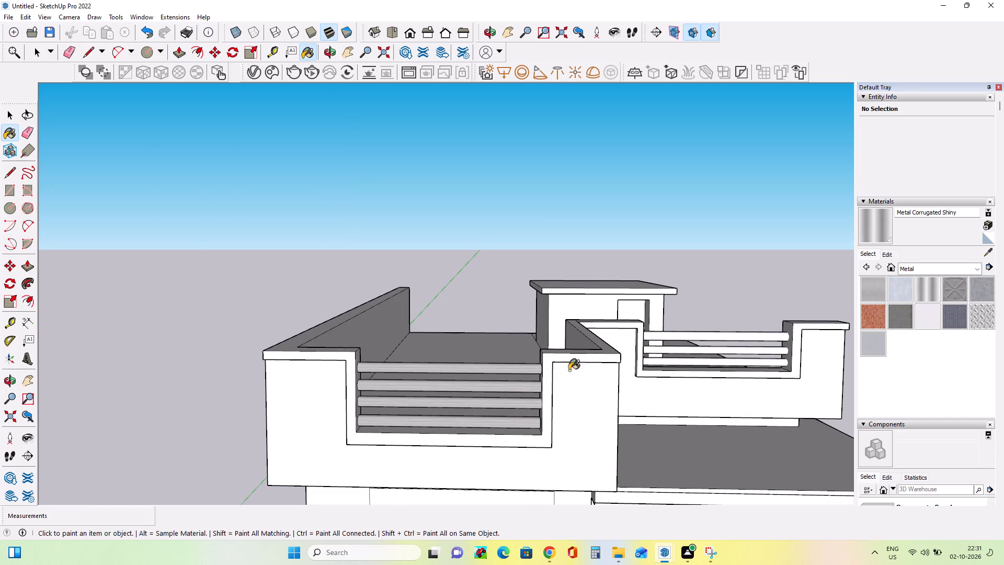
Paint the three railing bars of the second front parapet with Metal Corrugated Shiny.
left_click(743, 336)
left_click(745, 349)
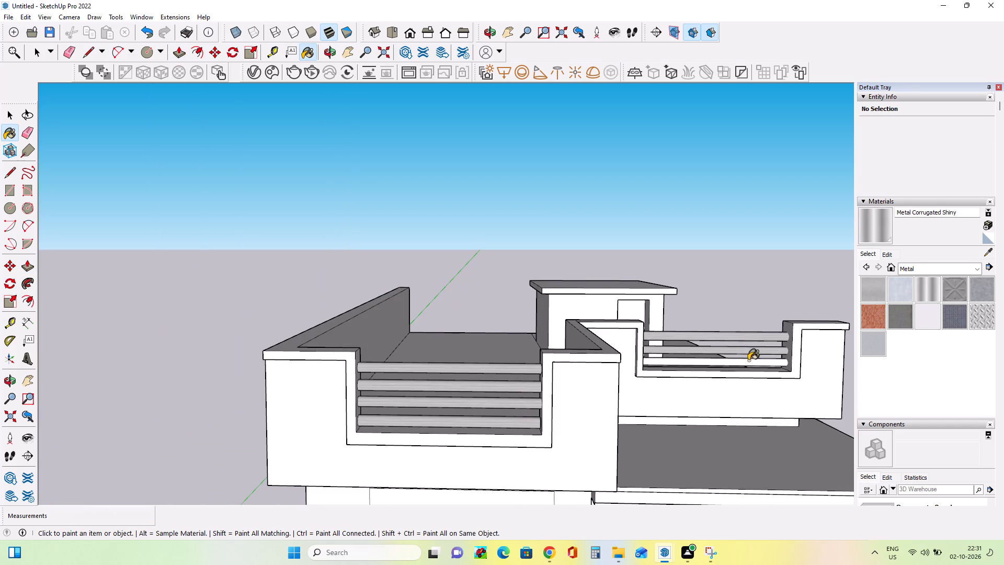
double_click(750, 364)
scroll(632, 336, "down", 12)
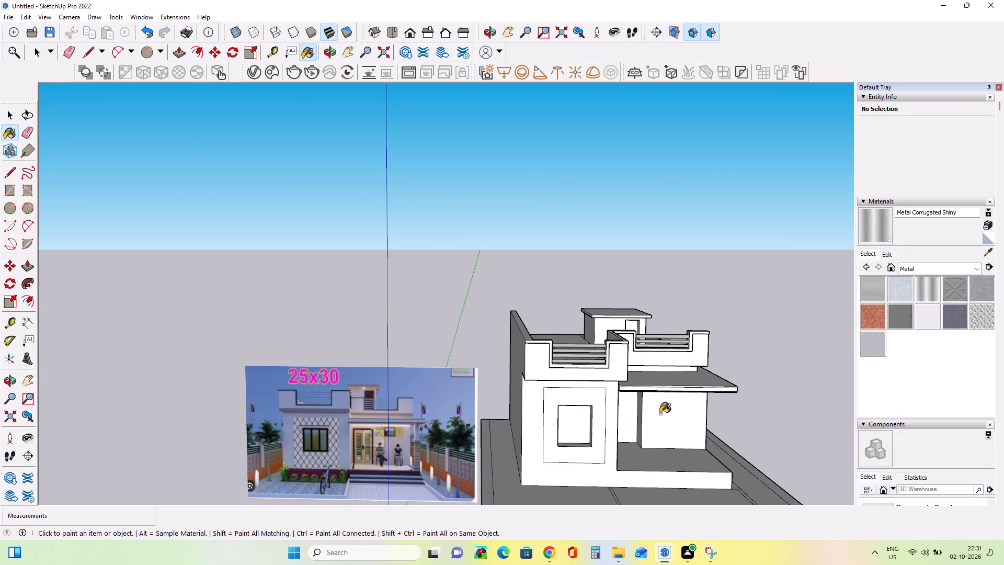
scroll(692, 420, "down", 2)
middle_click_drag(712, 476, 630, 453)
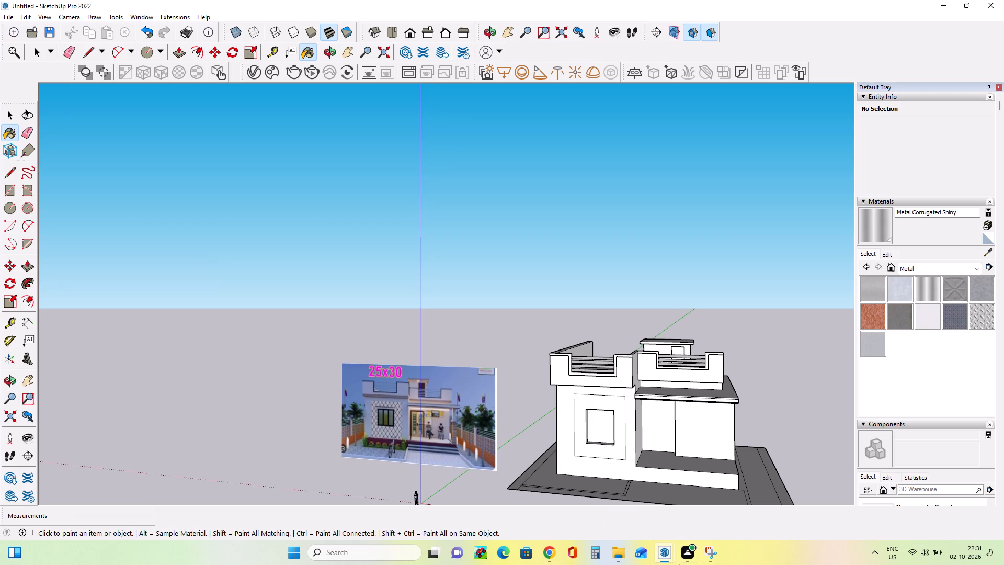
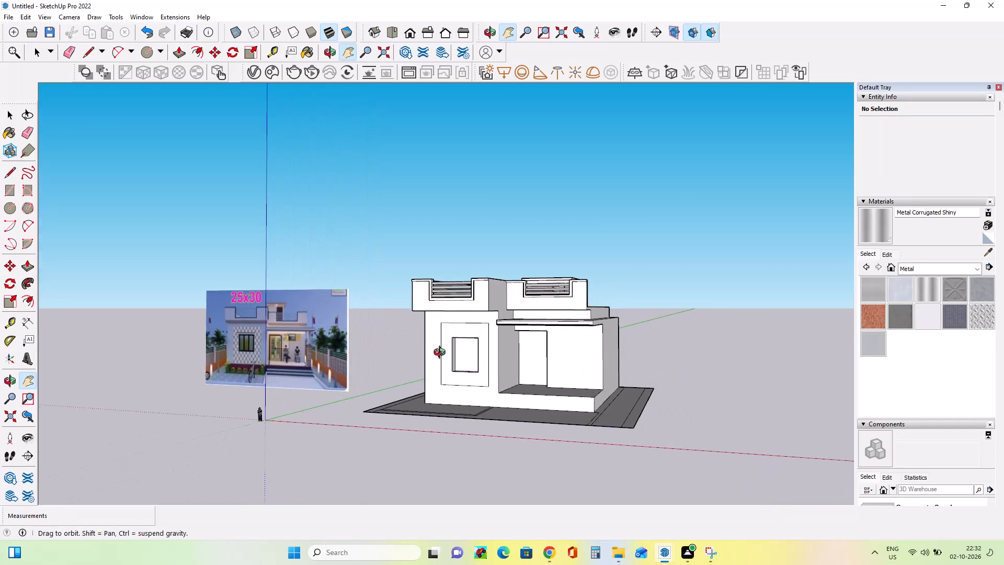
Pull the narrow wall strip between the second front parapet and the porch canopy forward about 6' 8 1/8".
middle_click_drag(442, 354, 537, 406)
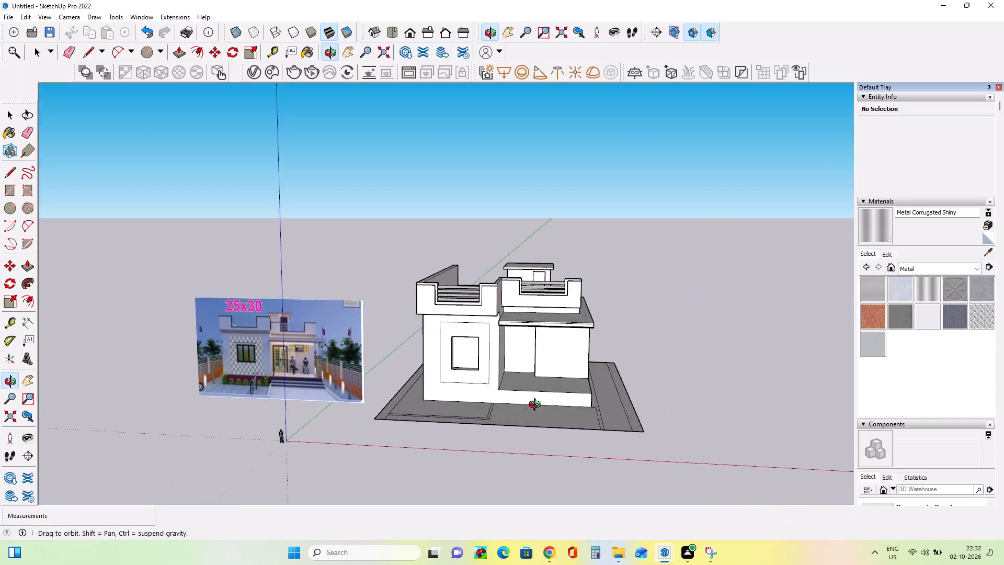
middle_click_drag(537, 406, 558, 412)
scroll(549, 357, "up", 2)
middle_click_drag(571, 403, 543, 397)
scroll(514, 402, "up", 2)
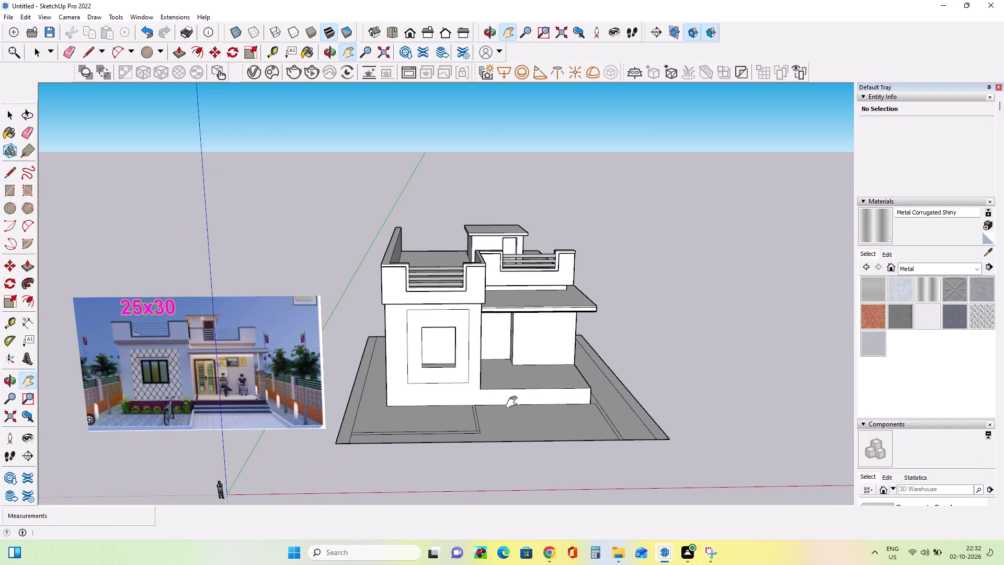
scroll(514, 402, "up", 4)
middle_click_drag(574, 425, 579, 405)
scroll(586, 405, "down", 2)
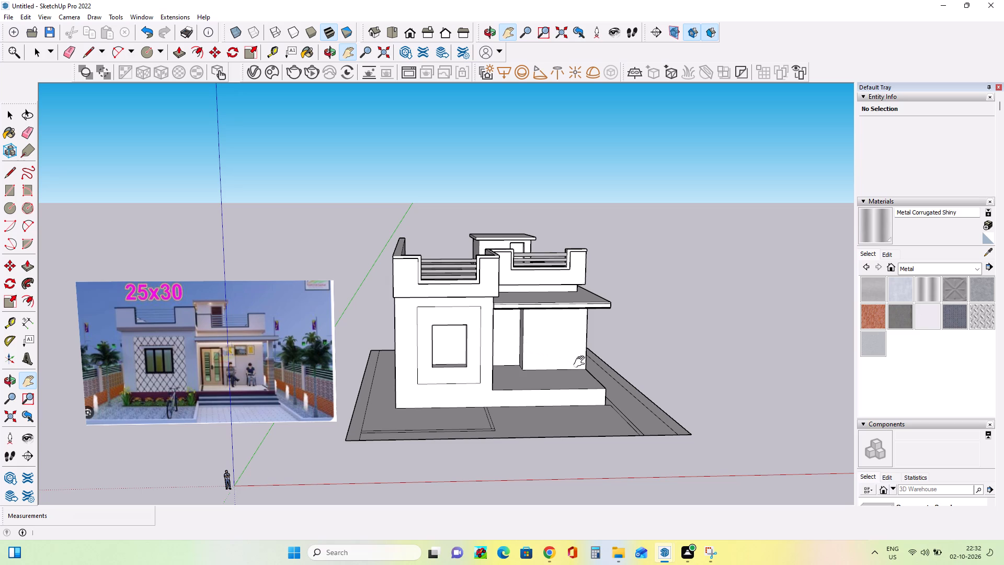
middle_click_drag(584, 349, 542, 370)
middle_click_drag(539, 350, 542, 337)
left_click(25, 264)
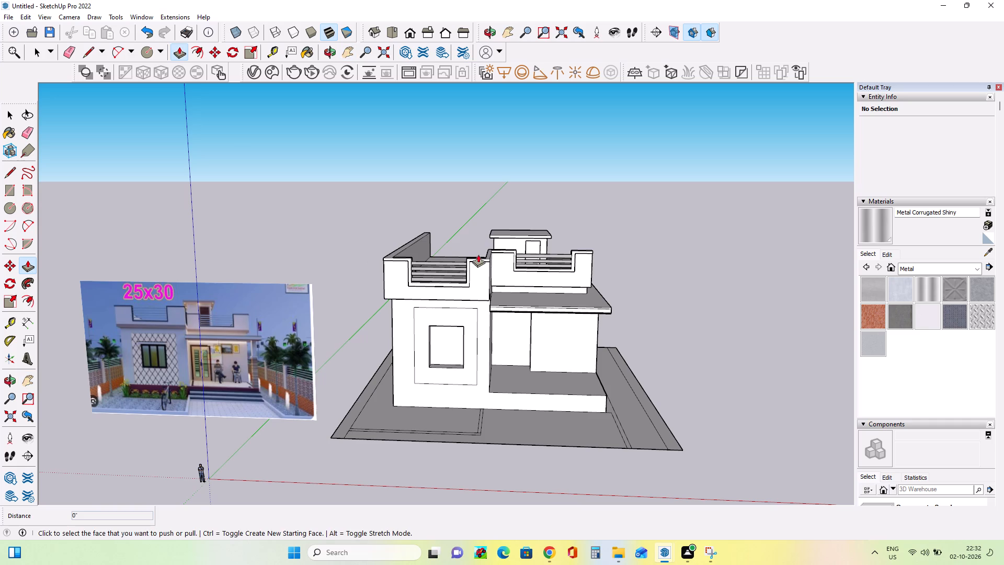
scroll(540, 293, "up", 7)
left_click(535, 285)
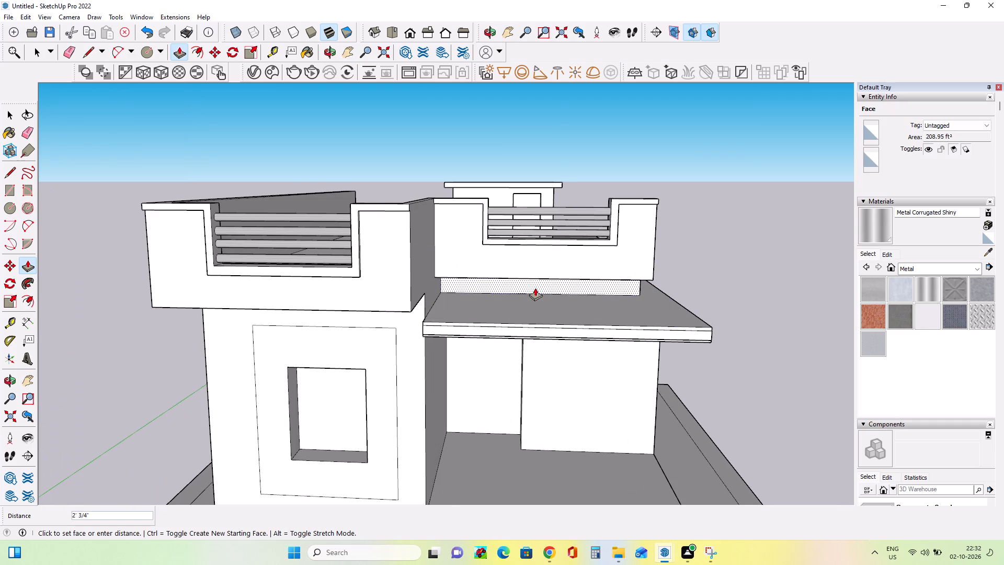
left_click(535, 290)
Erase the short edge that splits the planter border strip at its front corner near the porch.
middle_click_drag(558, 327, 589, 311)
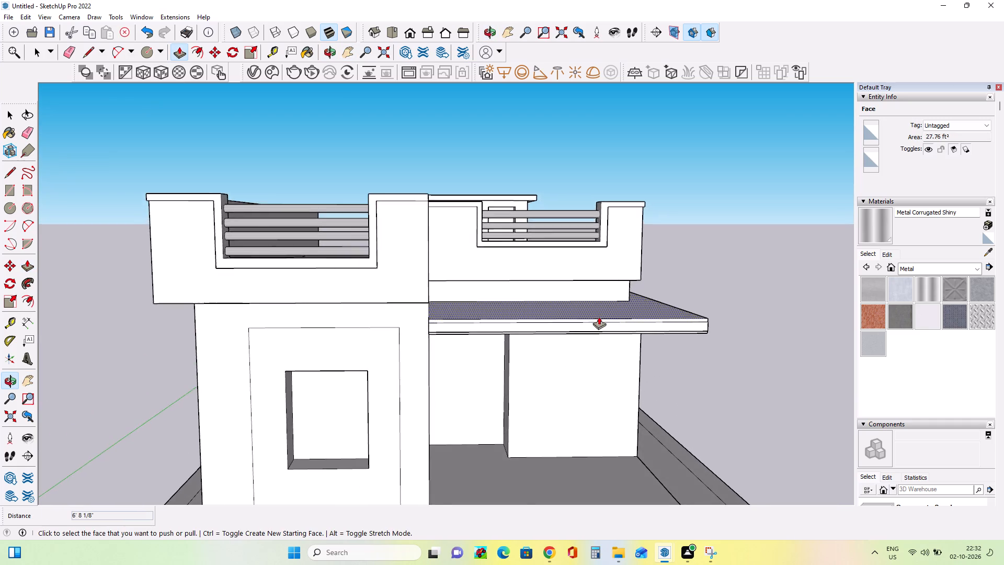
scroll(599, 317, "down", 7)
middle_click_drag(604, 347, 604, 355)
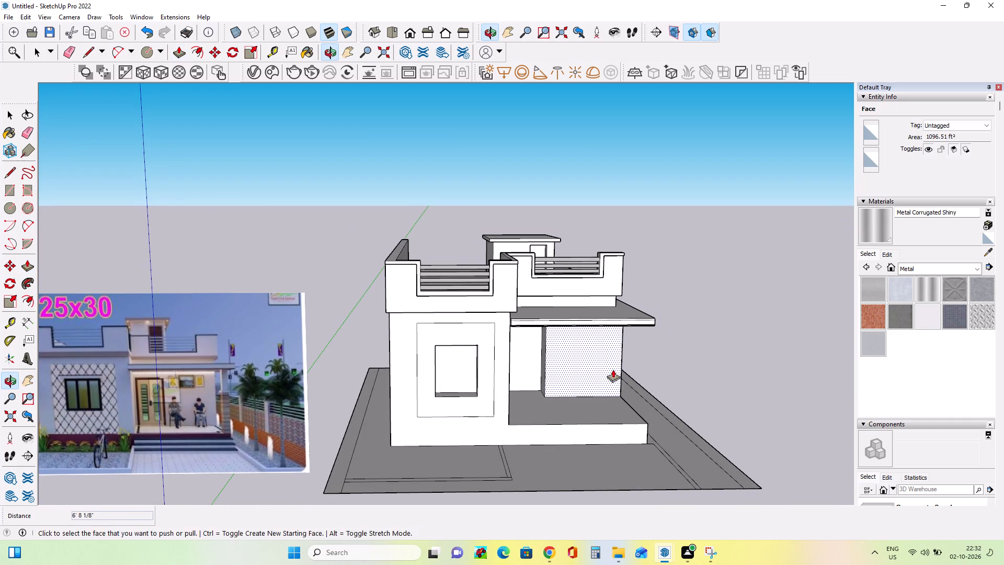
middle_click_drag(613, 369, 598, 370)
middle_click_drag(603, 388, 596, 387)
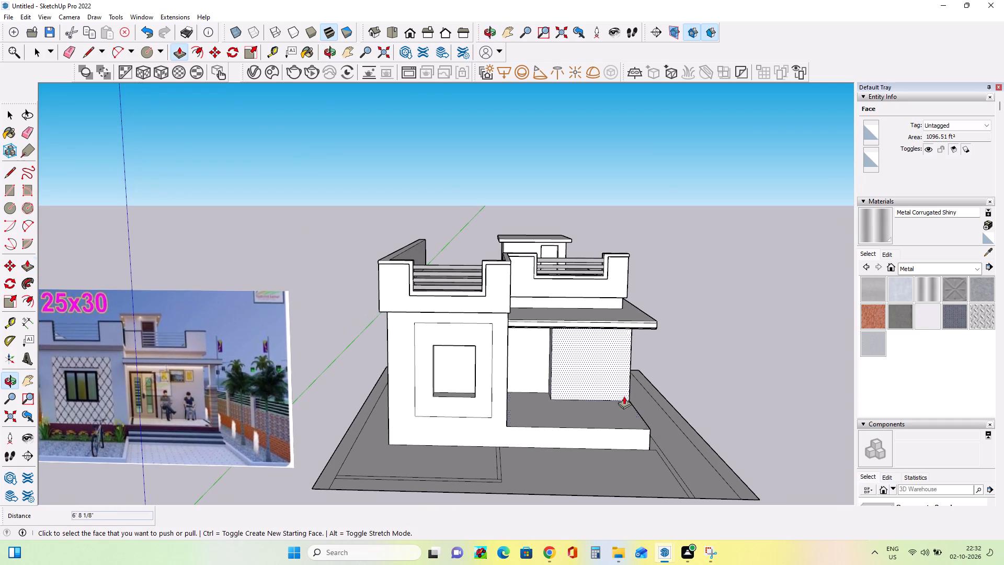
middle_click(517, 438)
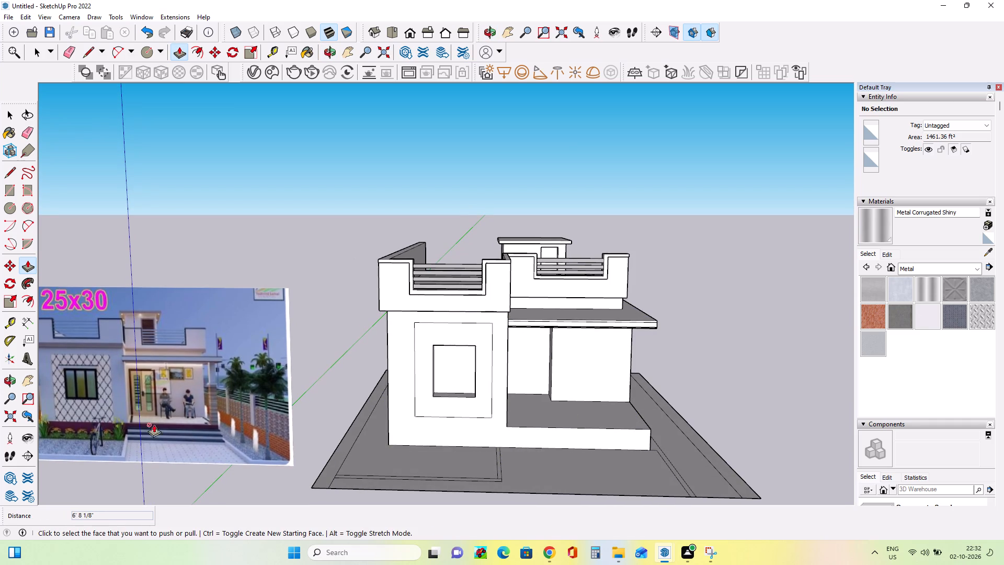
left_click(6, 174)
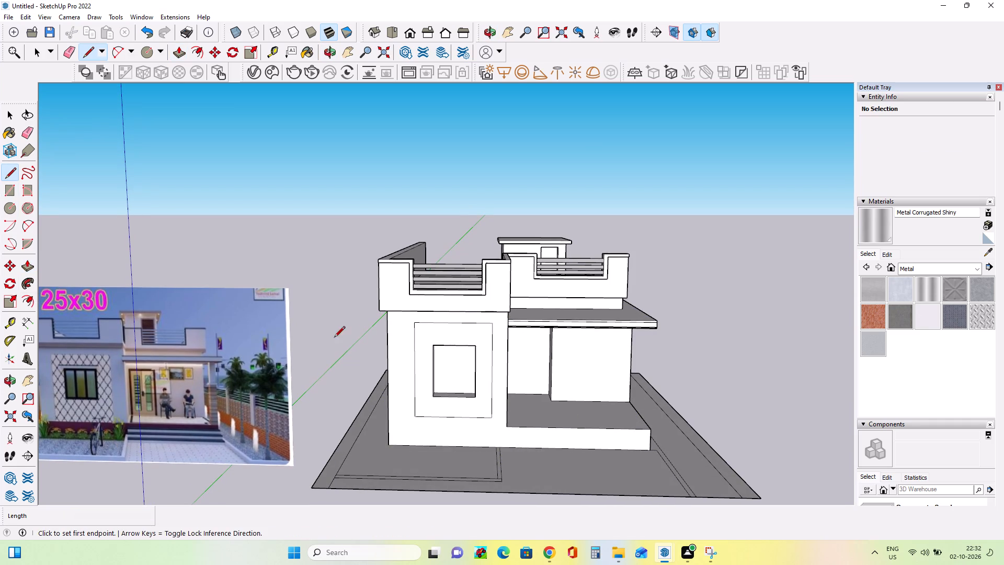
middle_click_drag(557, 456, 553, 442)
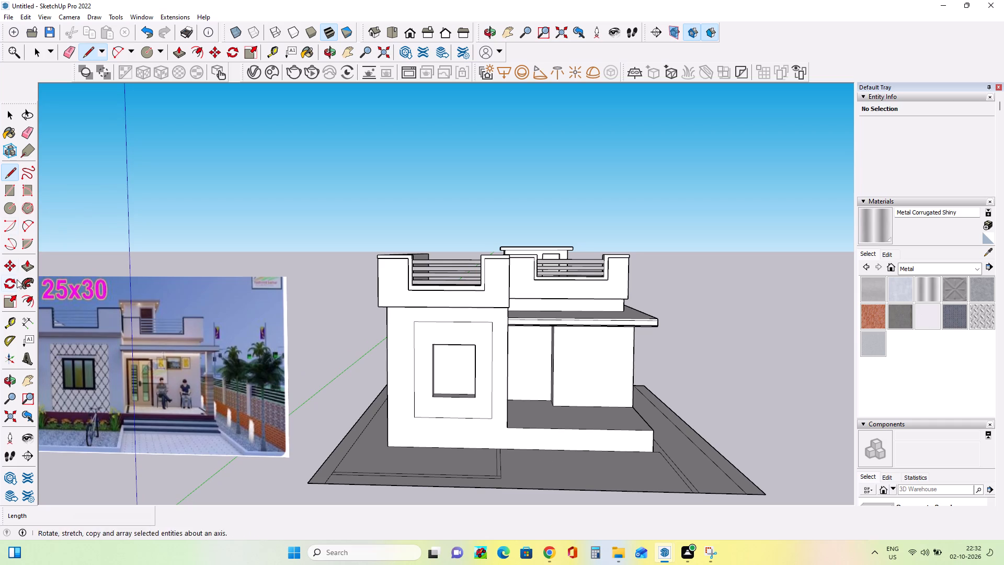
left_click(28, 263)
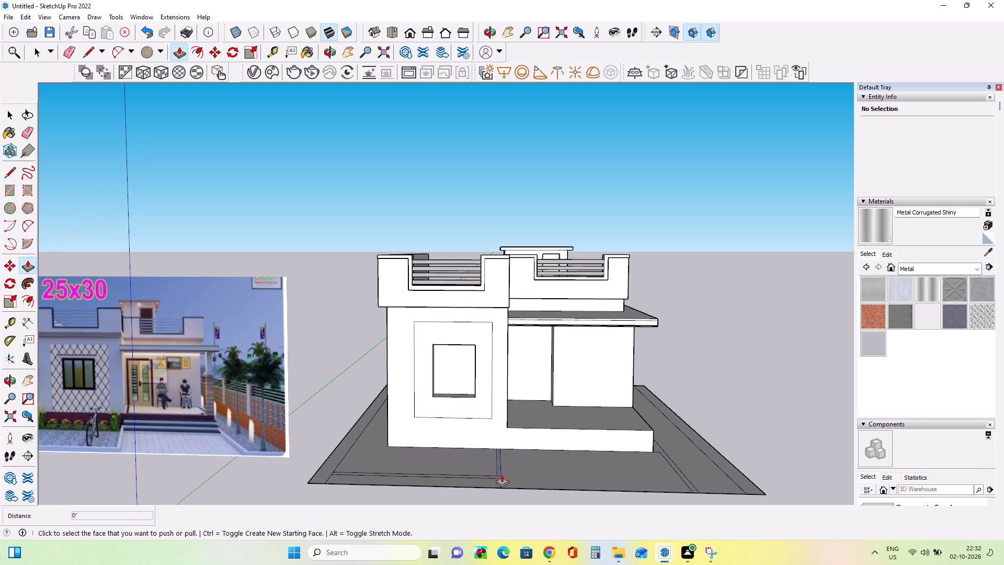
scroll(490, 479, "up", 7)
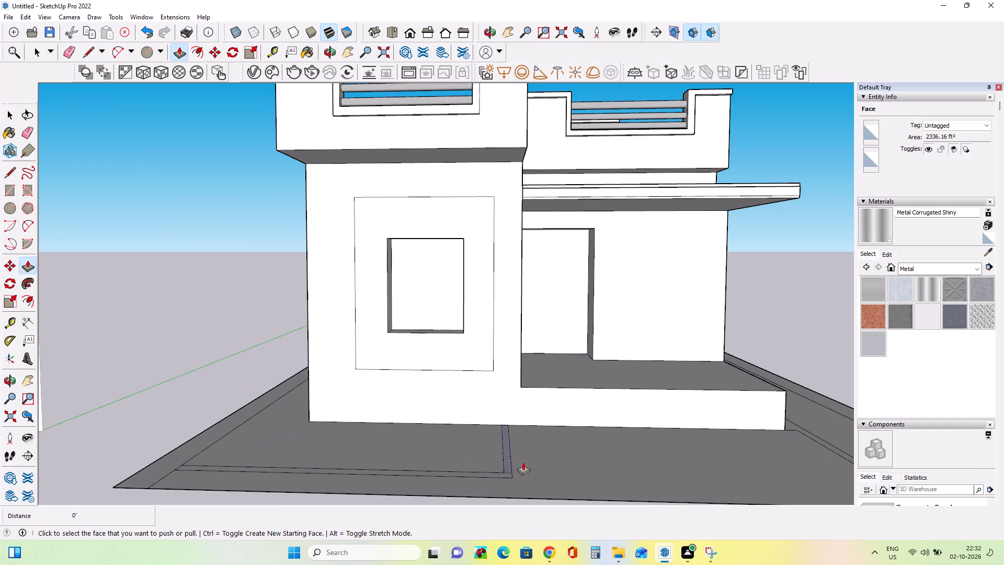
left_click(25, 135)
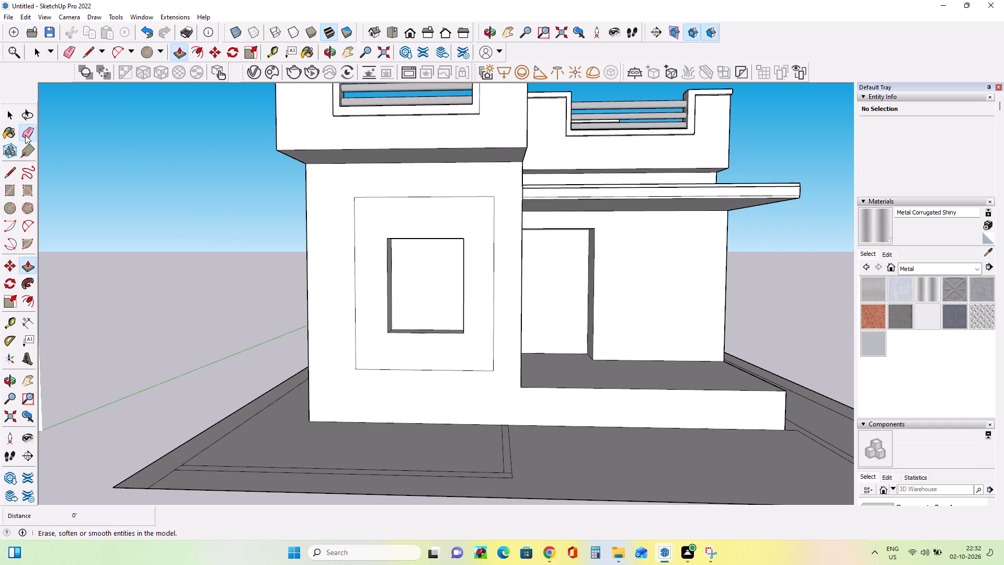
scroll(470, 462, "up", 4)
left_click(530, 477)
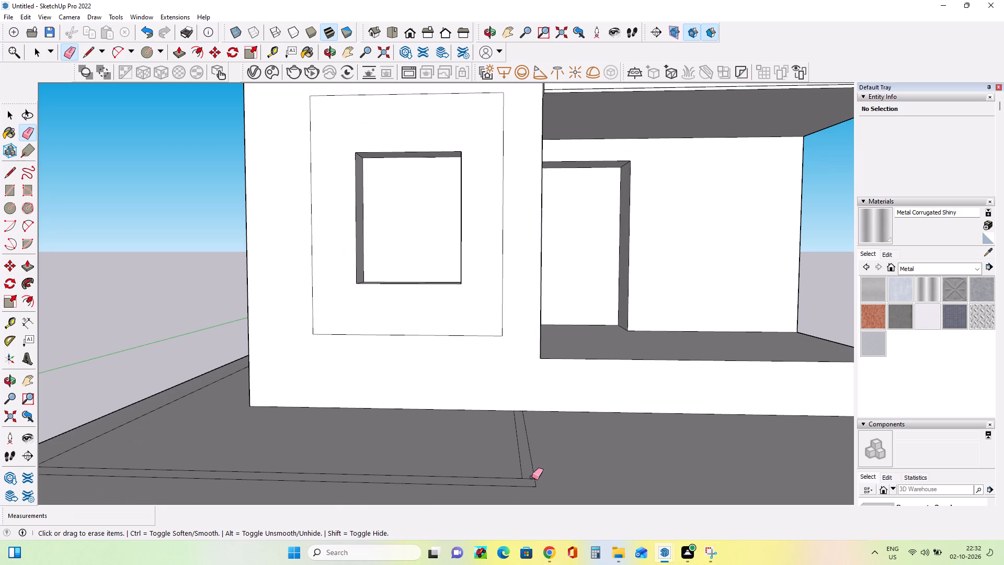
left_click(531, 478)
Extrude the L-shaped planter border strip in front of the window wall upward about 1' 5 1/16".
left_click(27, 267)
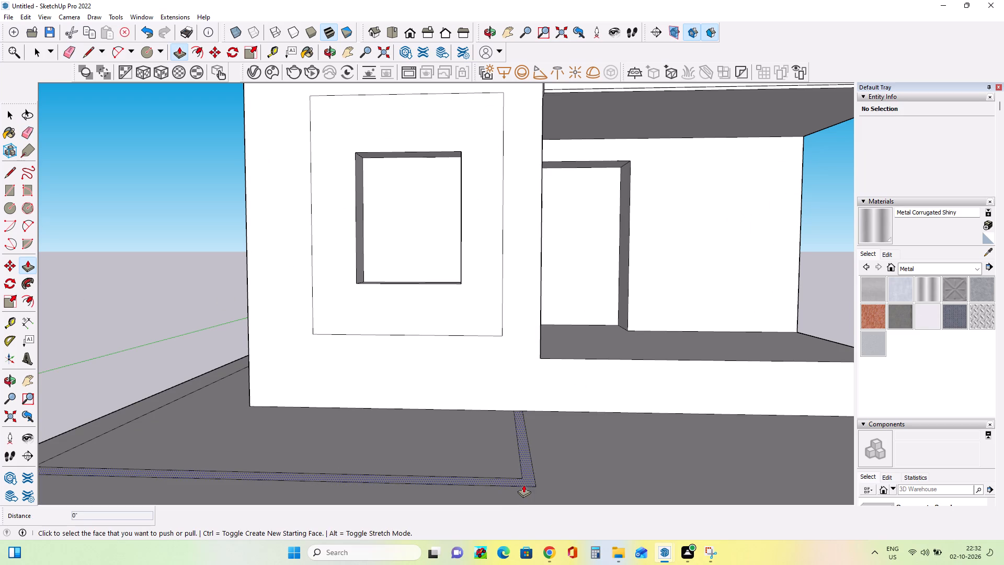
left_click(524, 484)
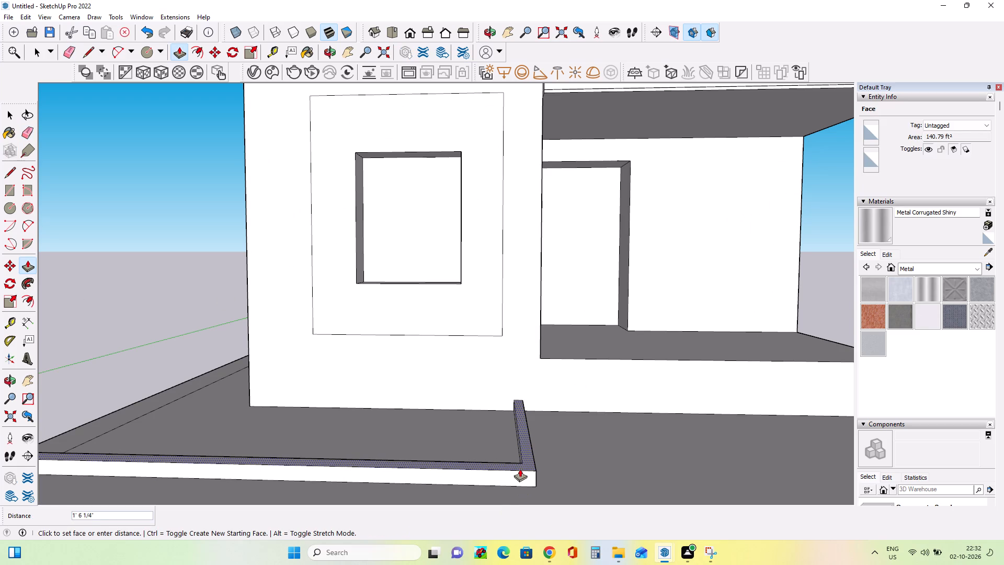
left_click(520, 469)
Extrude the narrow ground strip running beside the porch upward about 2' 6 15/16" as a curb.
scroll(542, 472, "down", 10)
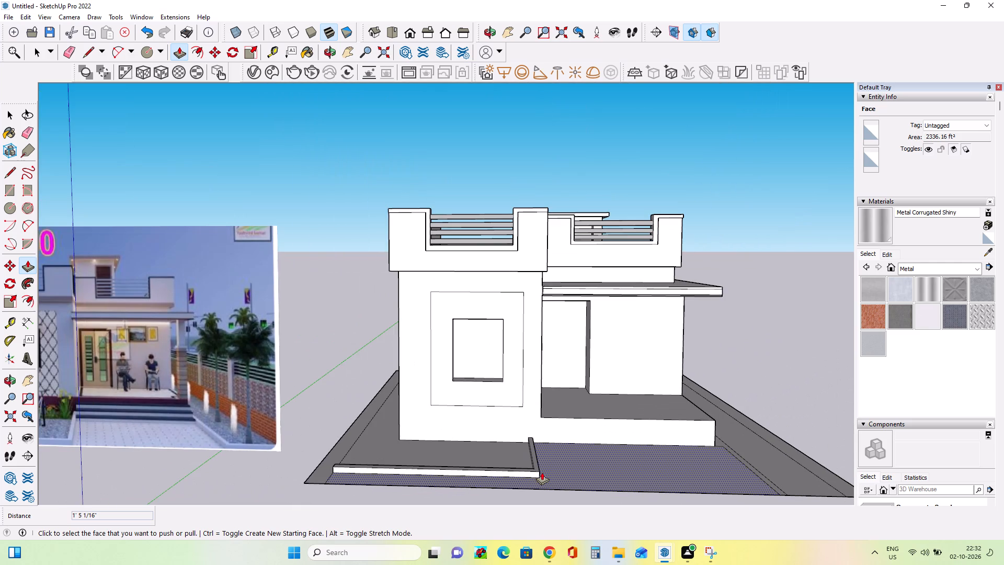
scroll(542, 472, "down", 1)
middle_click_drag(559, 473, 560, 494)
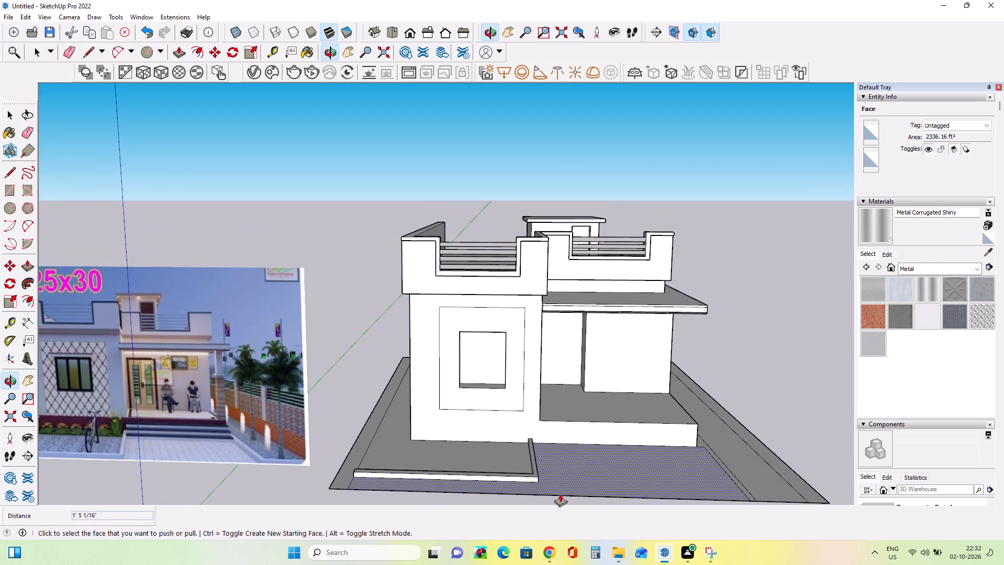
left_click(716, 460)
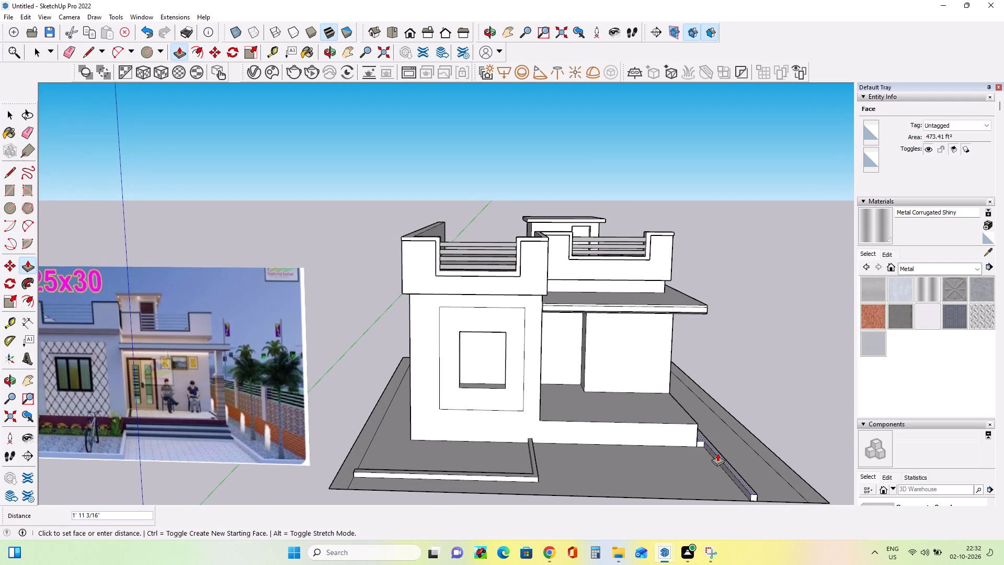
left_click(717, 451)
Extrude the strip along the plot's outer edge on the porch side upward about 26' 4 15/16" as a boundary wall.
middle_click_drag(725, 458, 595, 447)
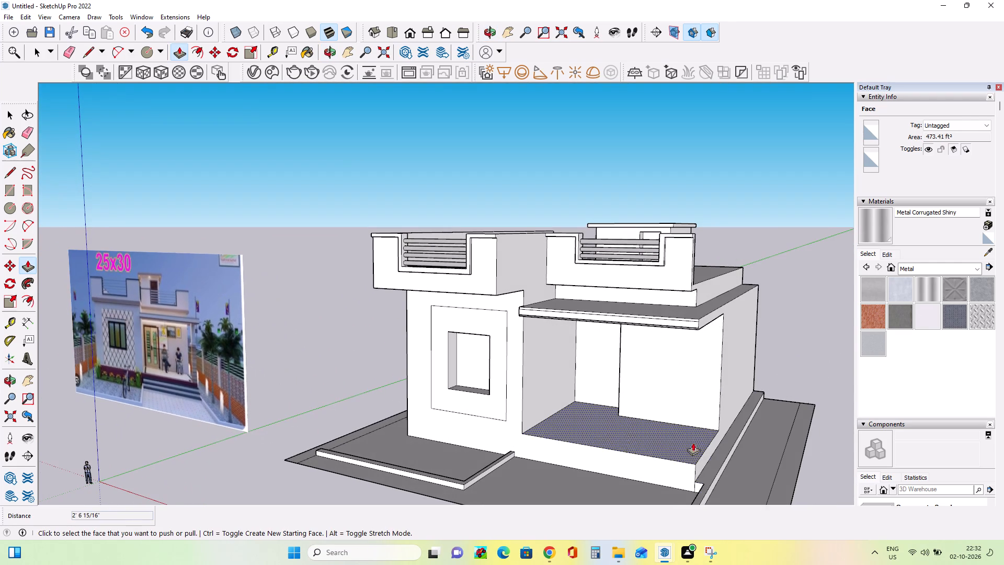
scroll(504, 436, "down", 4)
middle_click_drag(503, 439, 599, 431)
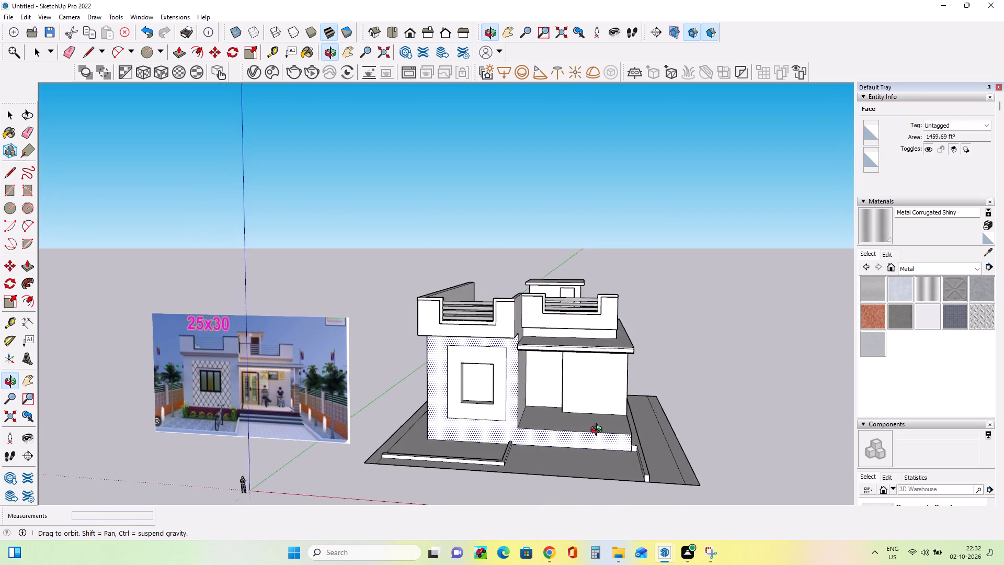
middle_click_drag(599, 431, 608, 433)
middle_click(678, 427)
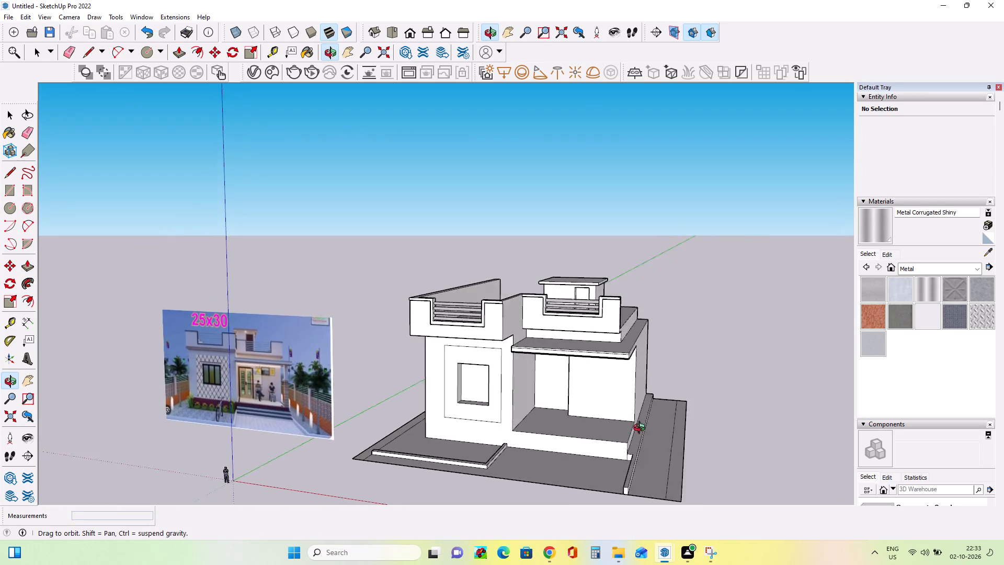
scroll(682, 464, "up", 1)
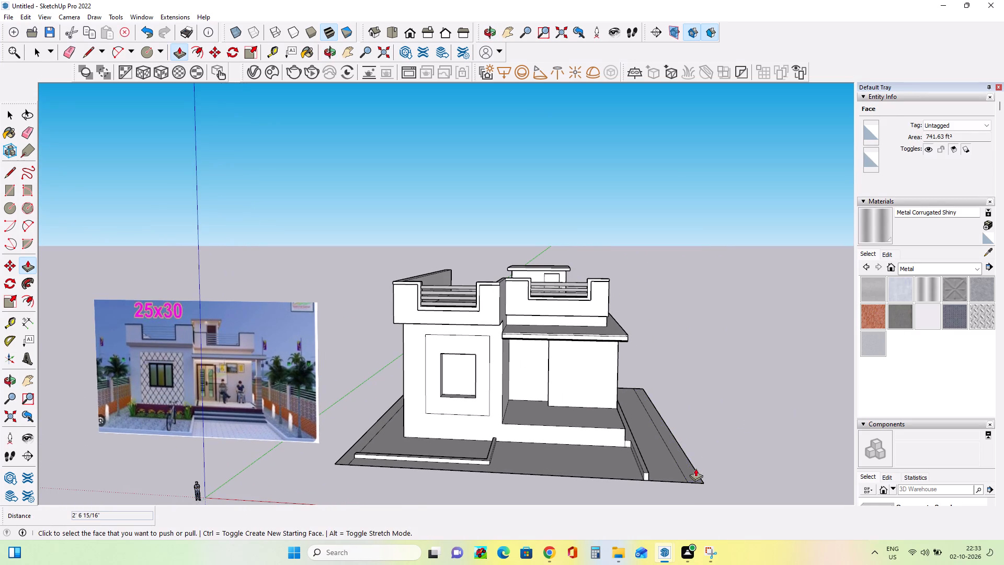
left_click(695, 468)
left_click(690, 462)
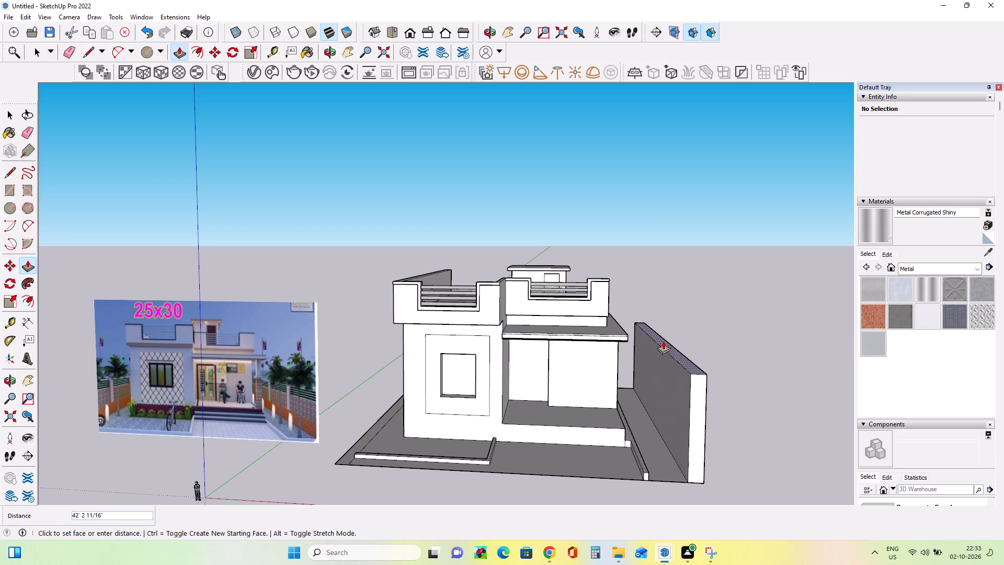
scroll(663, 337, "down", 2)
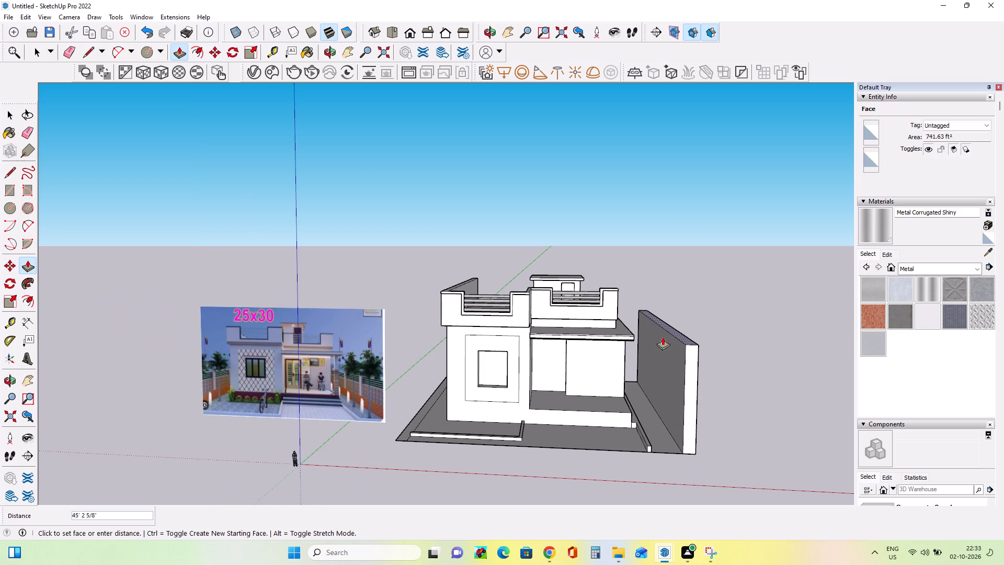
left_click(668, 379)
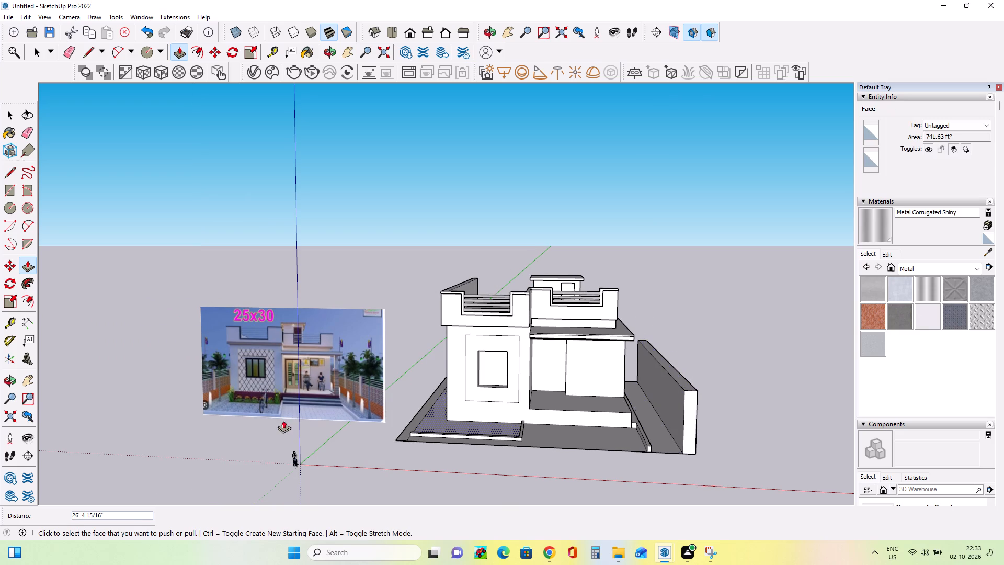
Compare with the reference image and lower the top of the boundary wall by about 5' 7/16".
scroll(296, 416, "up", 8)
scroll(305, 416, "down", 4)
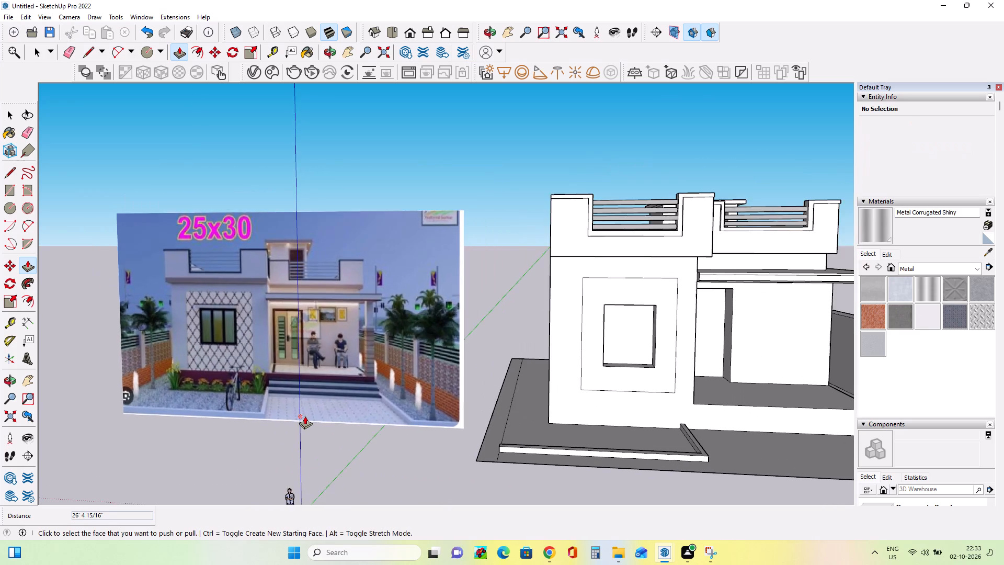
scroll(305, 416, "down", 4)
left_click(715, 380)
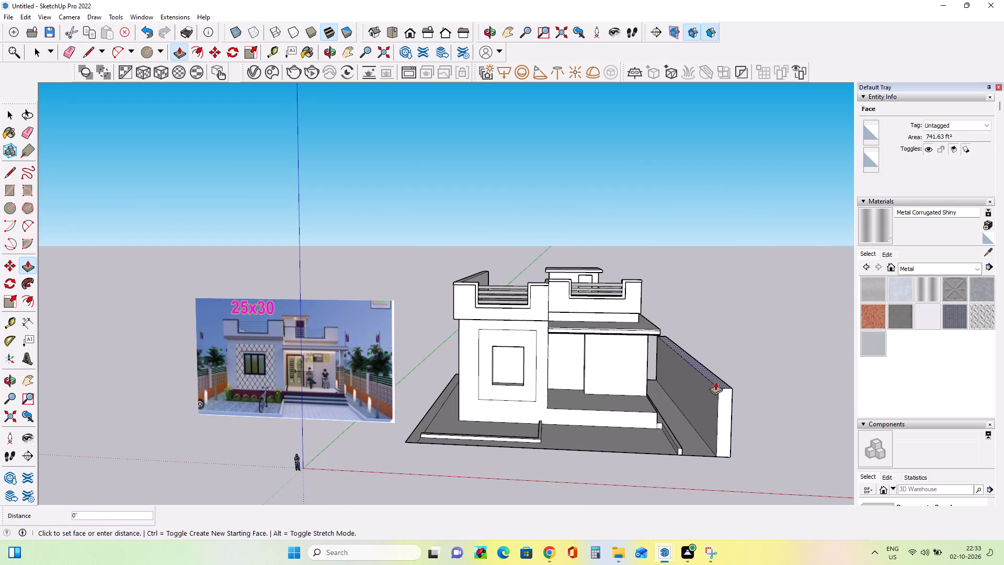
left_click(716, 393)
Push the boundary wall's house-facing side outward about 3' 2 5/16" to thin the wall.
middle_click_drag(634, 404, 677, 389)
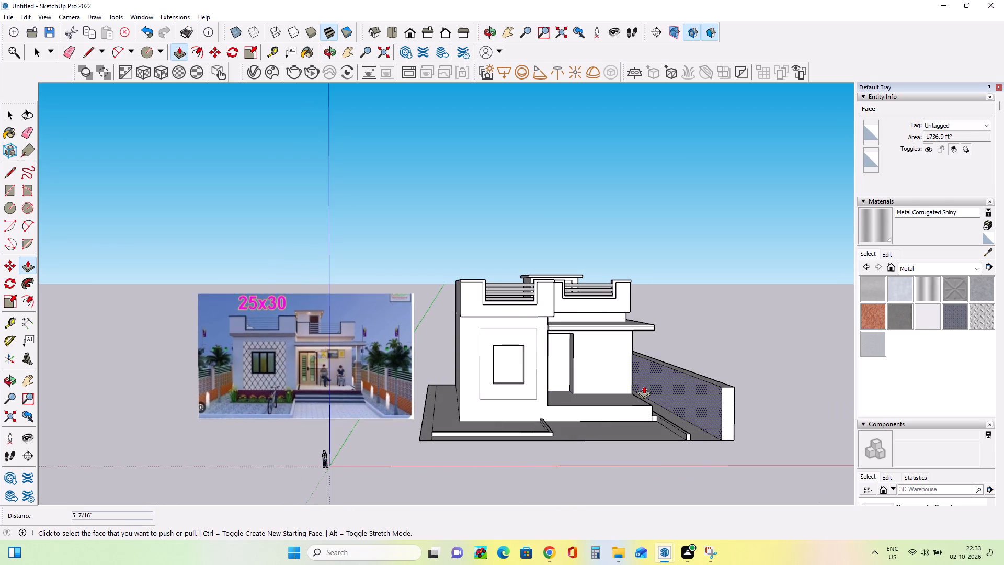
scroll(638, 383, "up", 2)
left_click(700, 394)
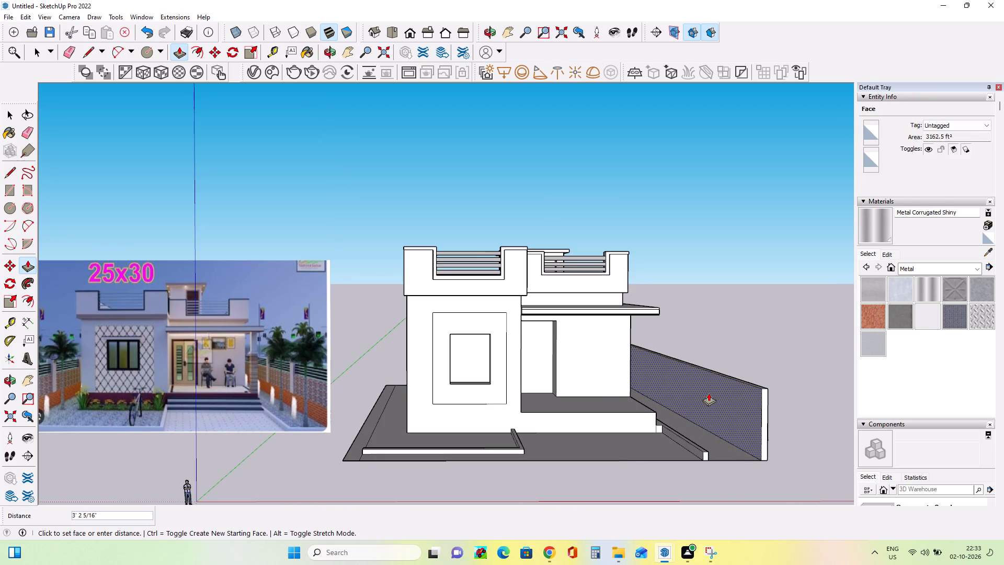
left_click(709, 393)
Examine the boundary wall's brickwork, posts and railings in the reference image.
scroll(257, 387, "up", 11)
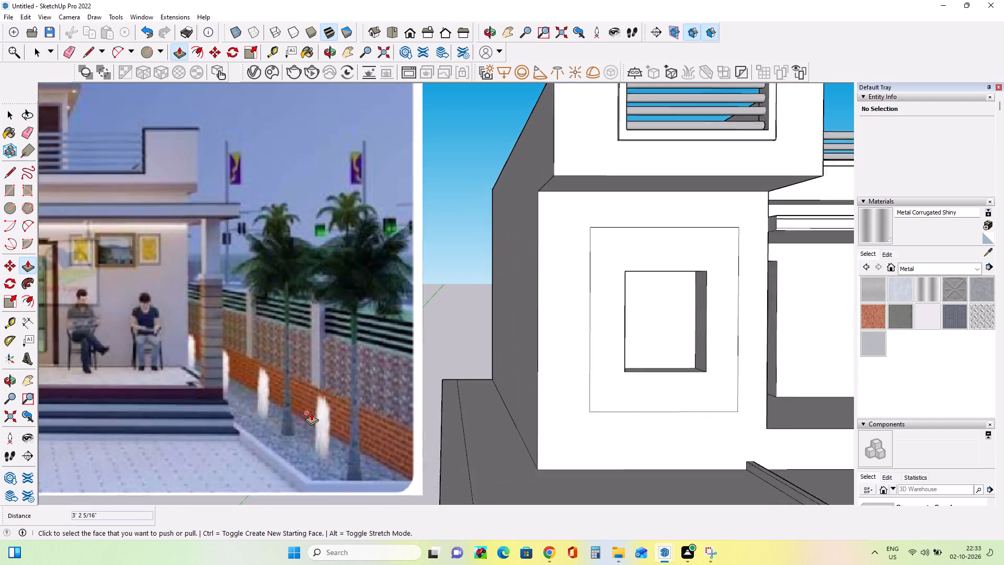
scroll(311, 412, "up", 2)
scroll(231, 311, "down", 4)
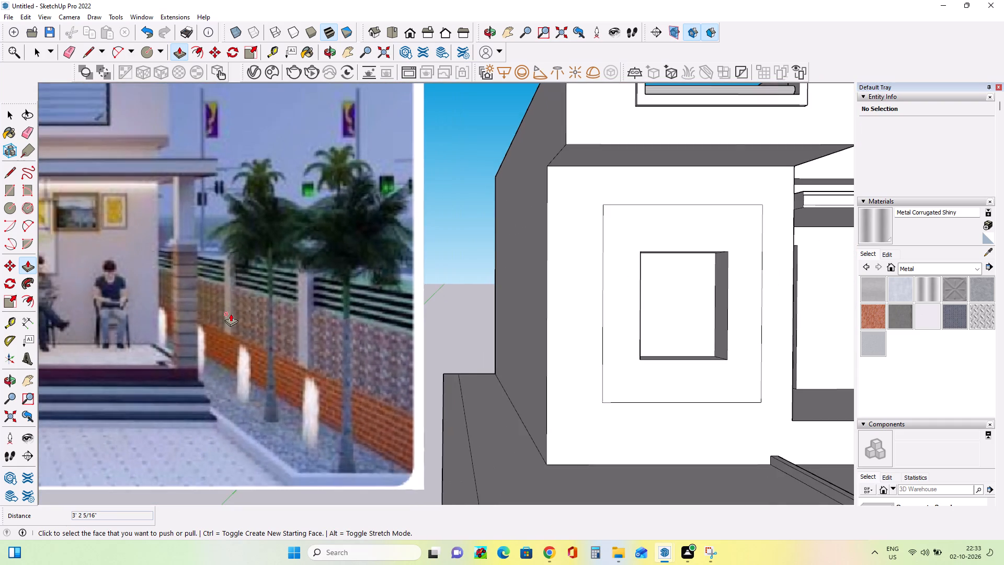
scroll(231, 313, "down", 12)
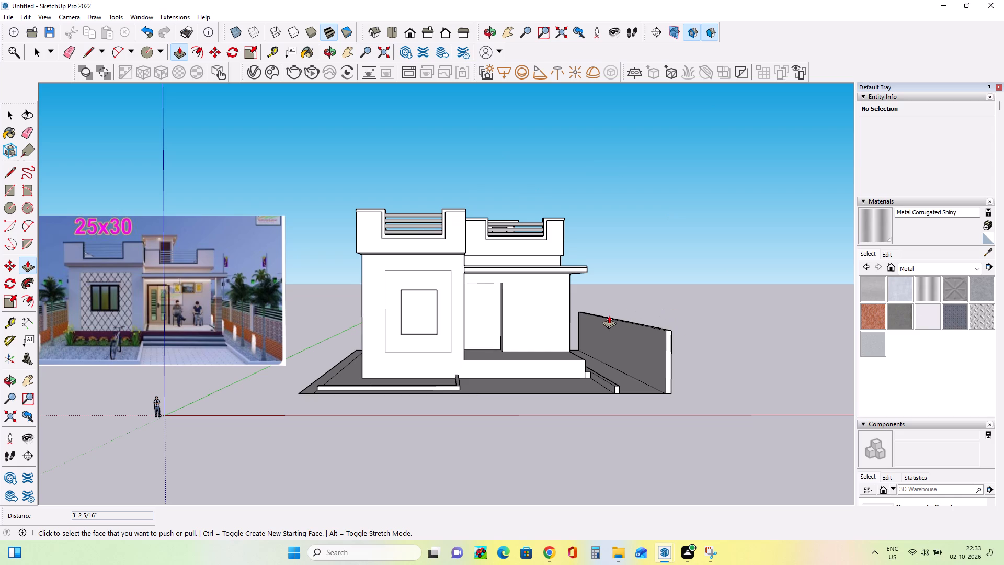
Extrude the ground strip along the plot's outer edge on the window side upward about 25' 10 15/16" as a boundary wall.
scroll(307, 381, "up", 7)
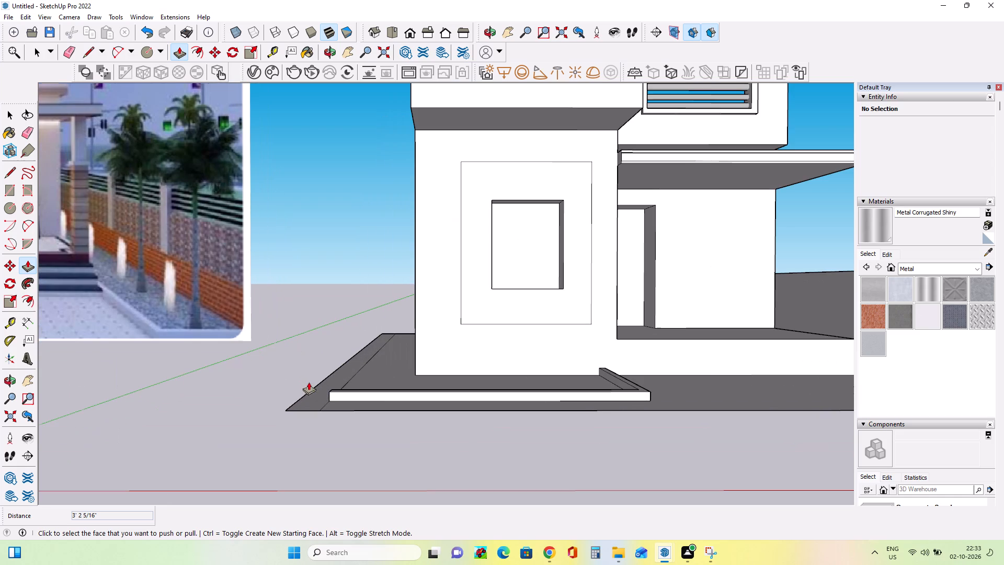
left_click(314, 395)
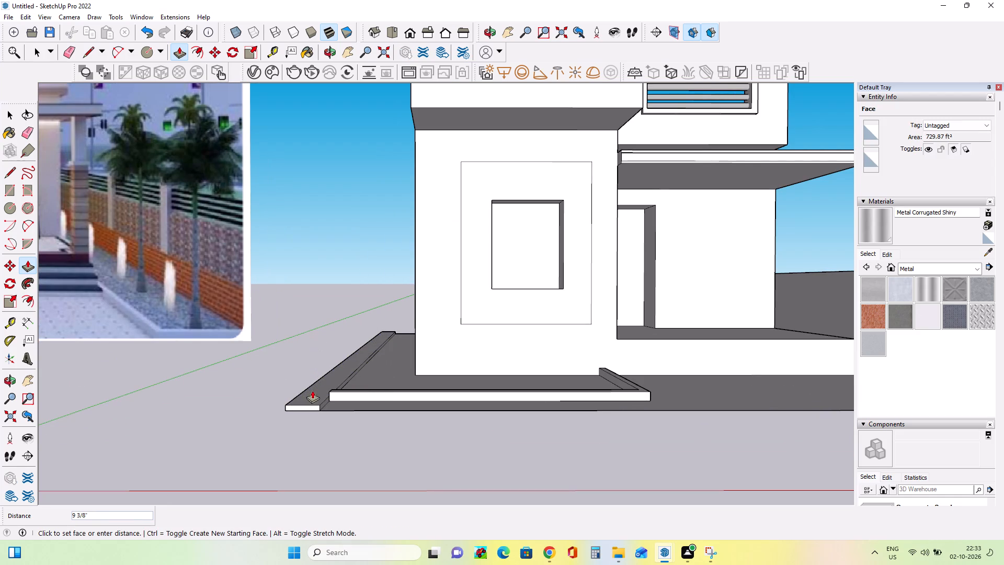
left_click(312, 390)
left_click(313, 392)
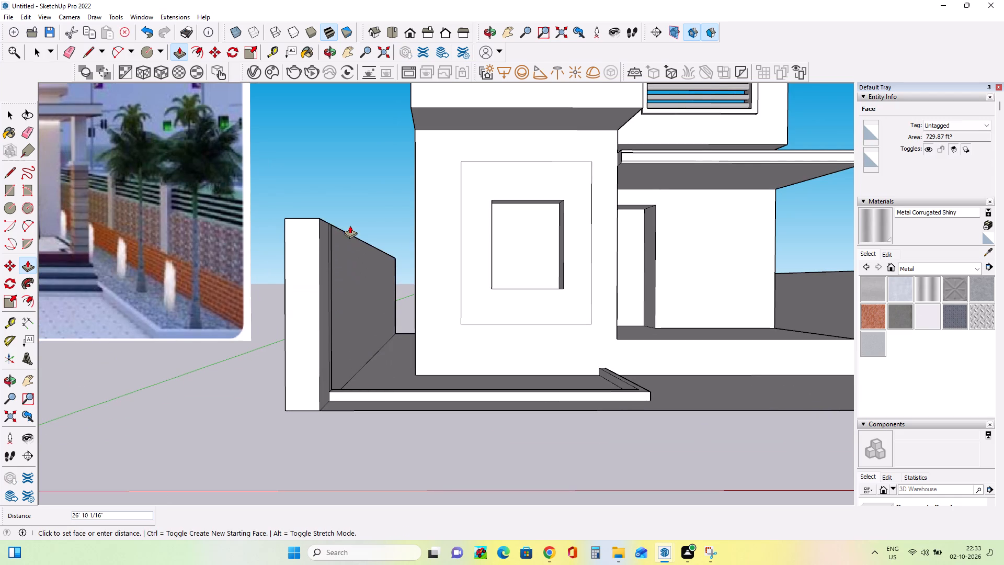
left_click(350, 231)
Lower the top of the window-side boundary wall by about 8' 7 7/8".
scroll(426, 335, "down", 7)
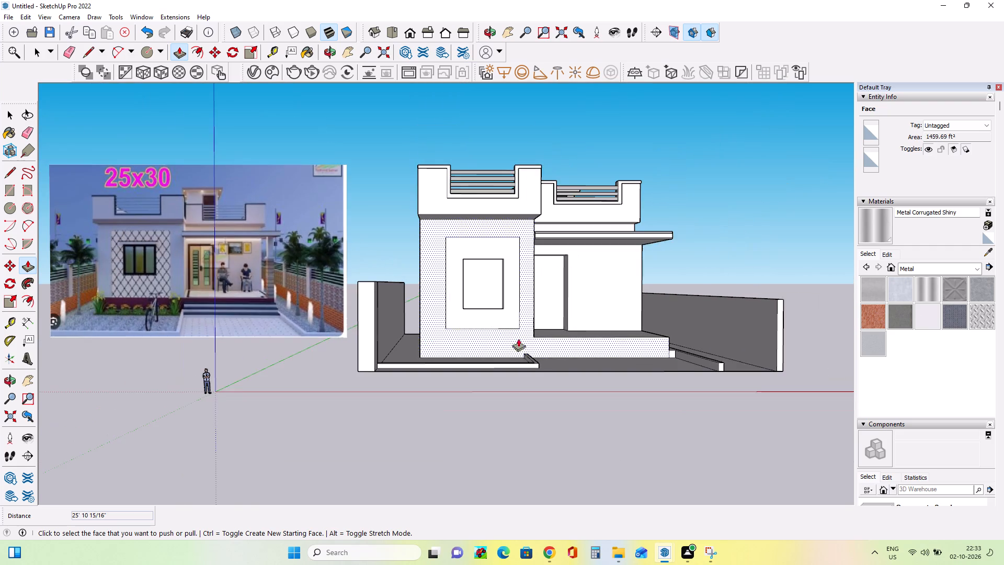
middle_click_drag(533, 335, 539, 354)
left_click(379, 294)
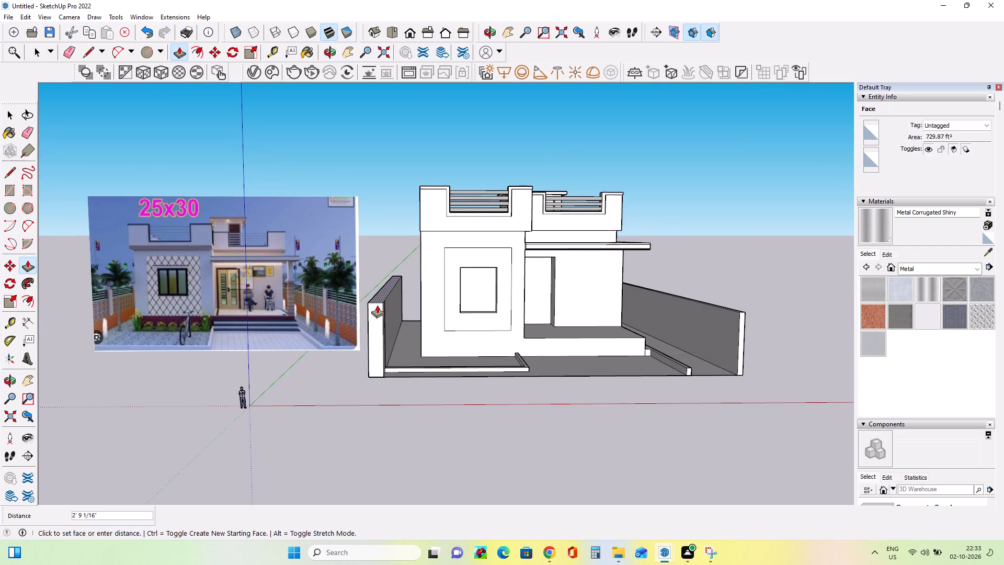
left_click(376, 319)
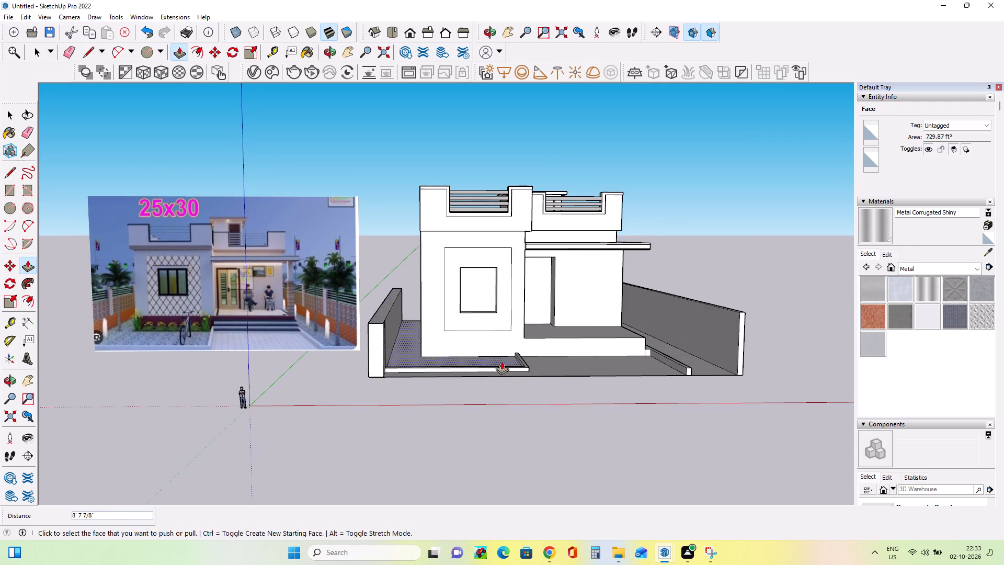
Erase the leftover vertical lines near the front end of the window-side boundary wall's inner face.
middle_click_drag(501, 359, 458, 362)
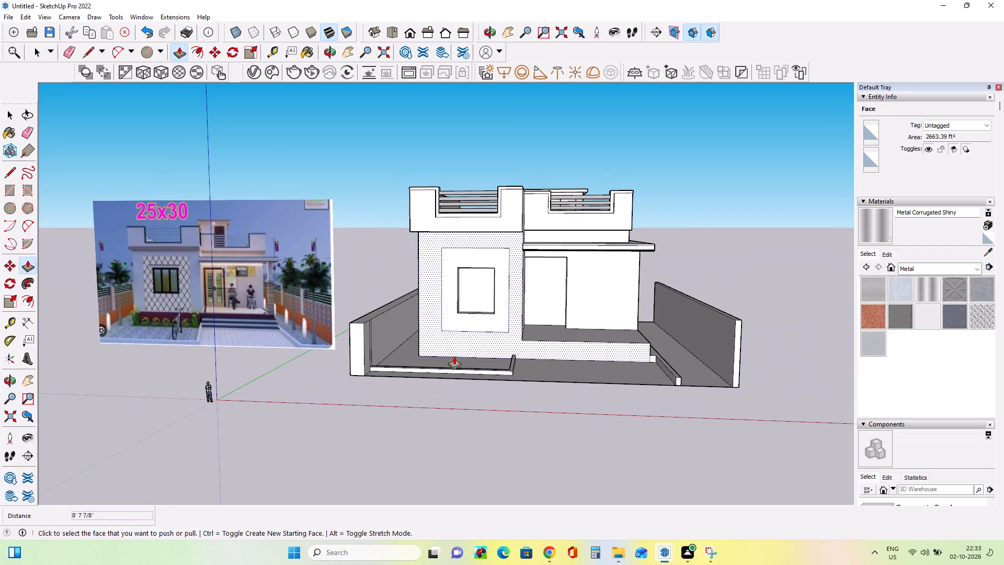
scroll(454, 356, "up", 1)
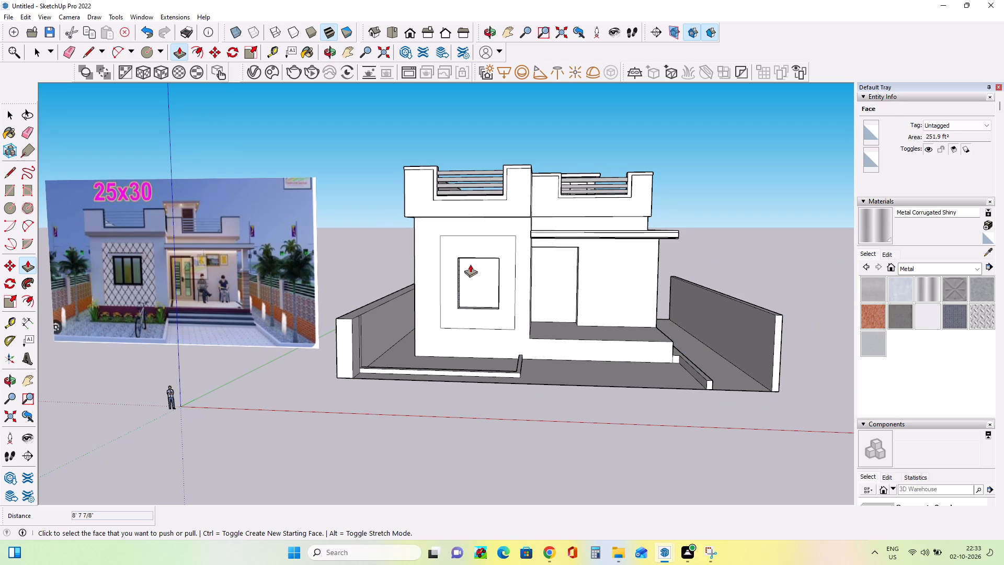
scroll(412, 323, "up", 4)
middle_click_drag(444, 339, 427, 363)
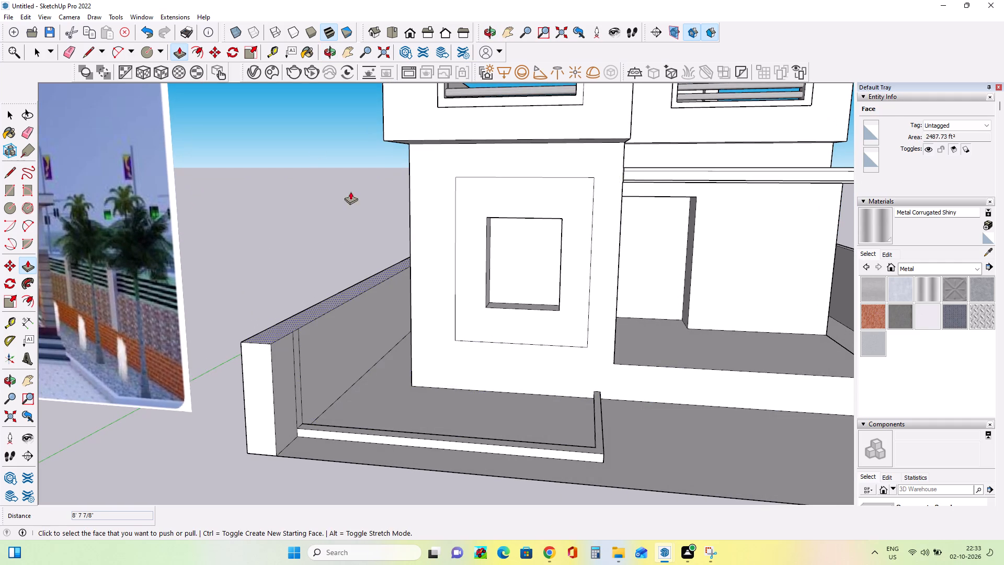
left_click(30, 128)
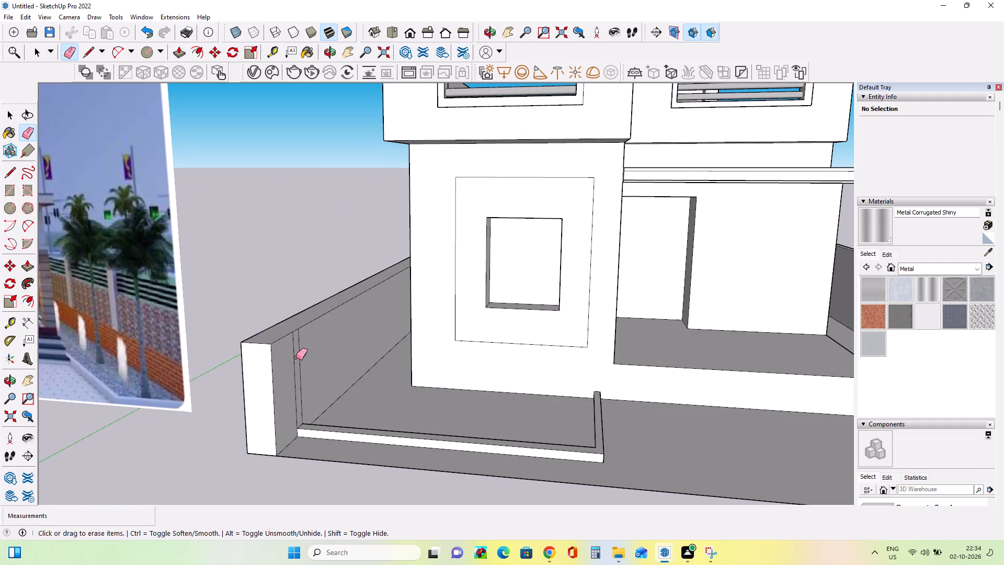
left_click(296, 357)
left_click(295, 357)
left_click(297, 357)
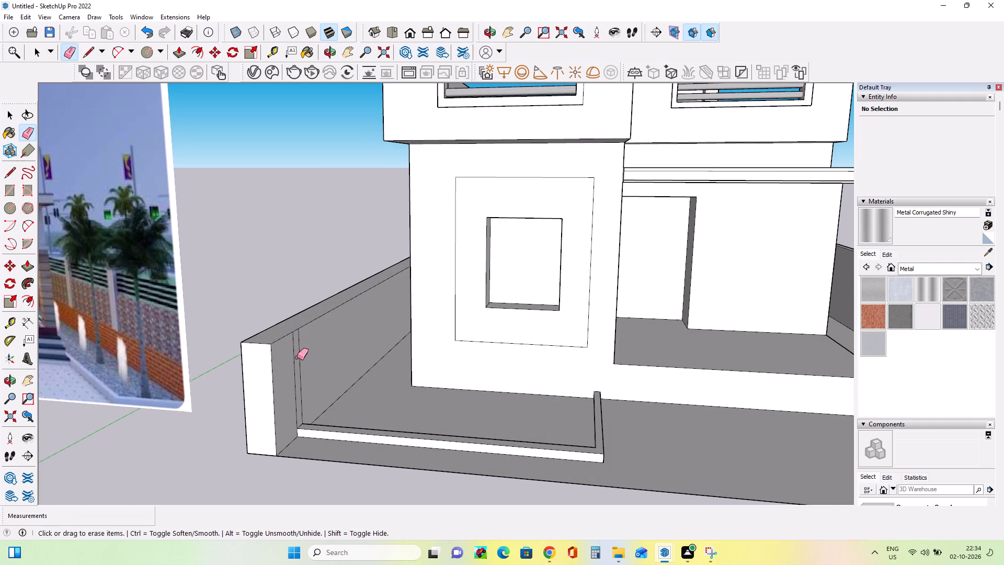
left_click(295, 361)
left_click(301, 359)
Push the window-side boundary wall's house-facing side outward about 2' 10 7/8" to thin the wall.
left_click(26, 268)
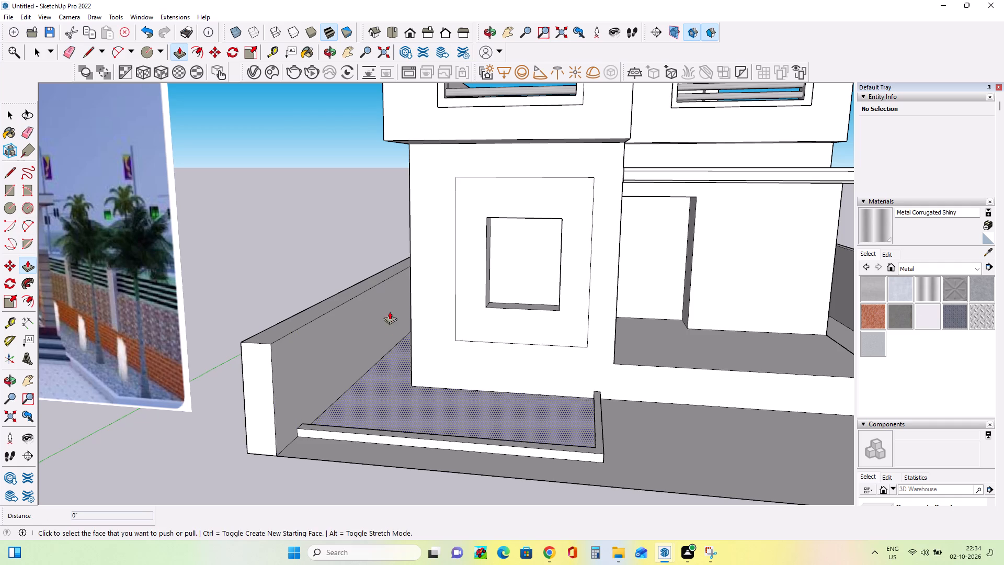
left_click(335, 351)
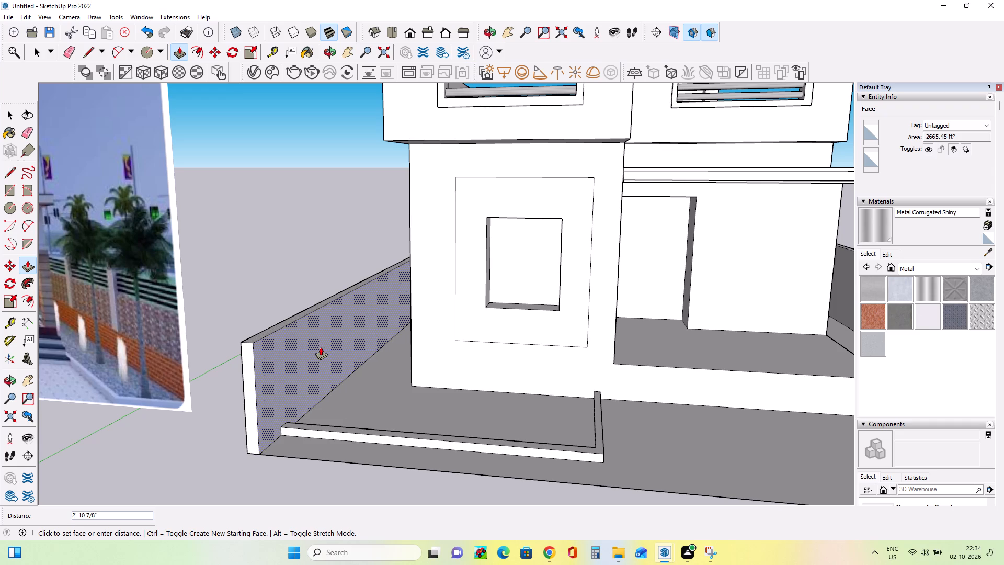
left_click(321, 347)
Erase the leftover vertical and horizontal lines on the house's rear wall.
middle_click_drag(352, 351, 386, 327)
scroll(386, 327, "down", 9)
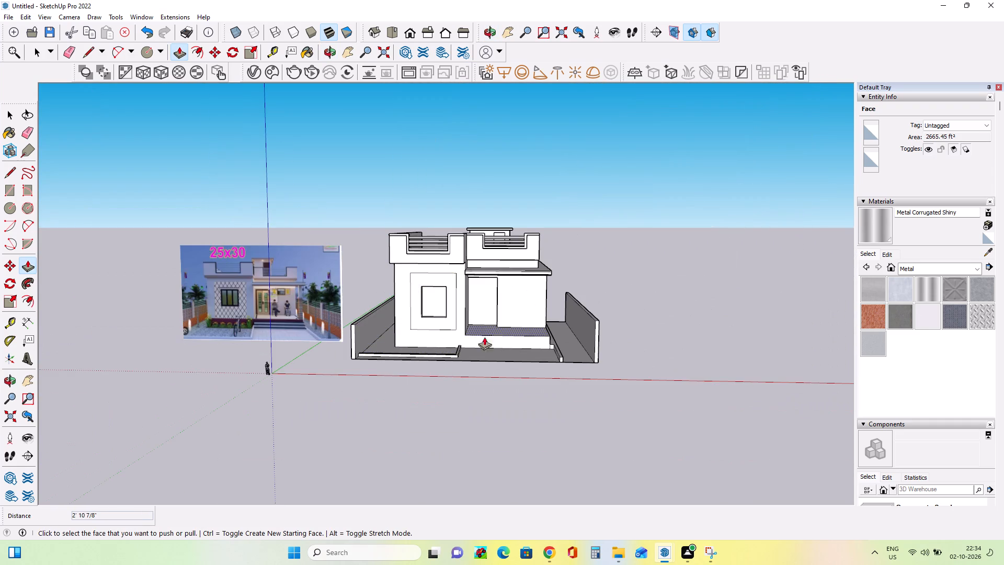
middle_click_drag(495, 340, 485, 357)
scroll(554, 323, "up", 3)
middle_click_drag(636, 326, 211, 303)
scroll(345, 341, "up", 1)
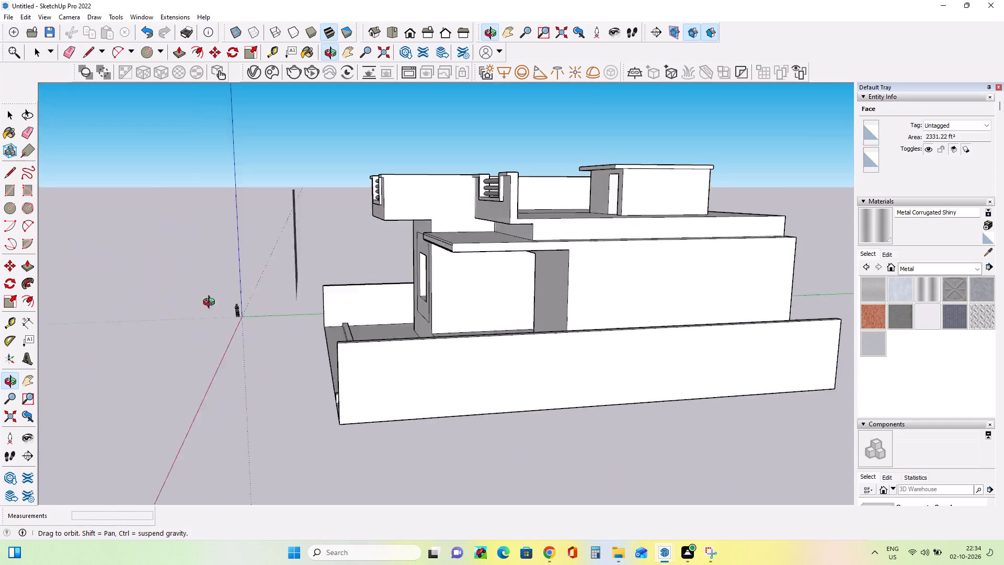
middle_click_drag(211, 303, 200, 300)
middle_click_drag(507, 324, 320, 310)
middle_click_drag(591, 367, 542, 386)
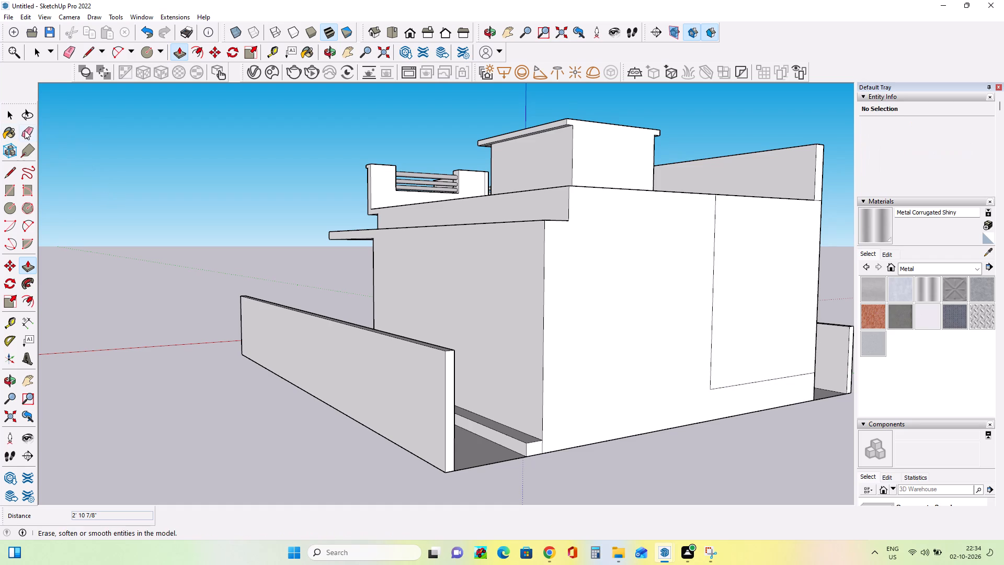
left_click(25, 130)
left_click(714, 238)
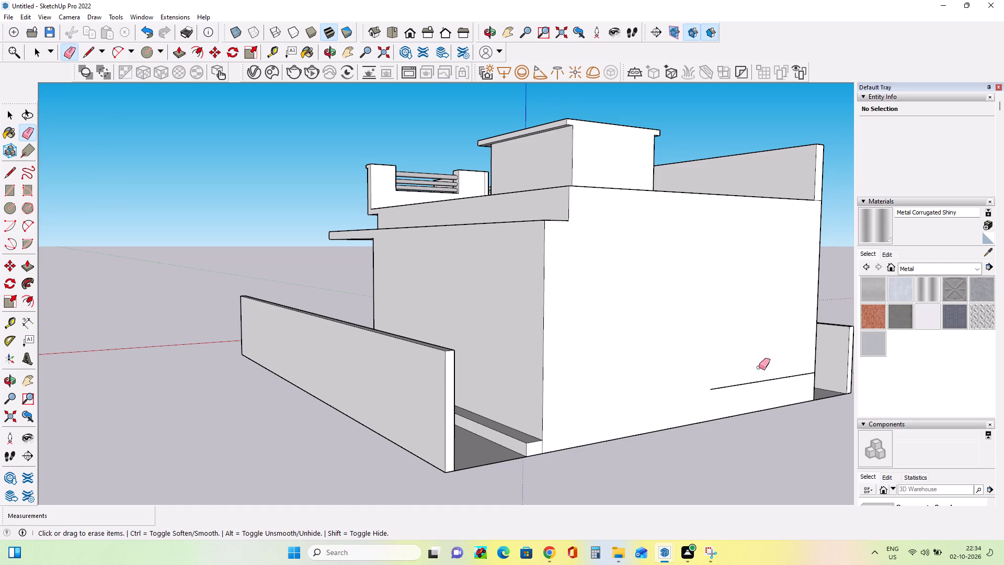
left_click(764, 381)
Draw a rectangle about 124' 2 11/16" by 18' 7/16" across the plot's rear between the two side boundary walls.
scroll(484, 307, "down", 8)
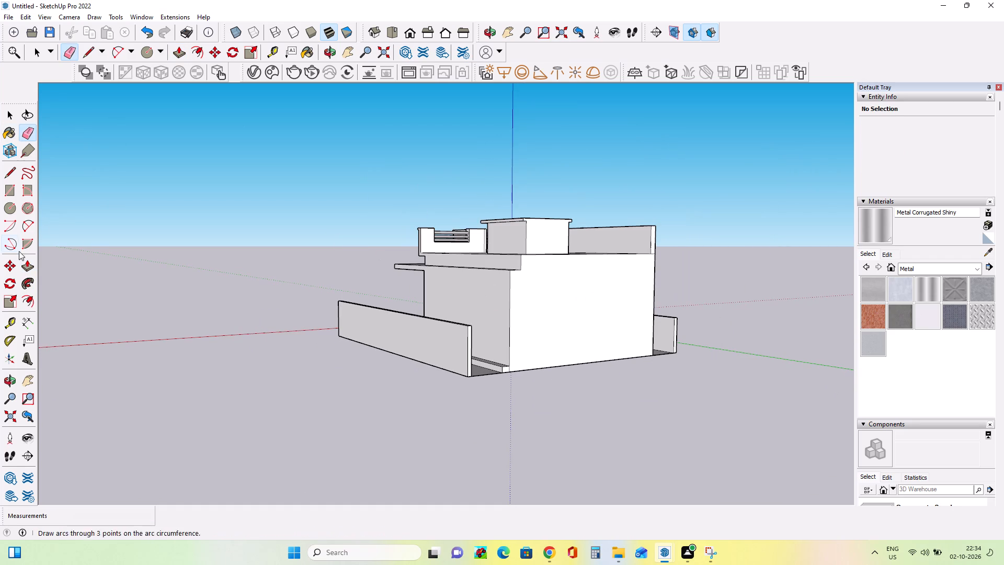
left_click(12, 194)
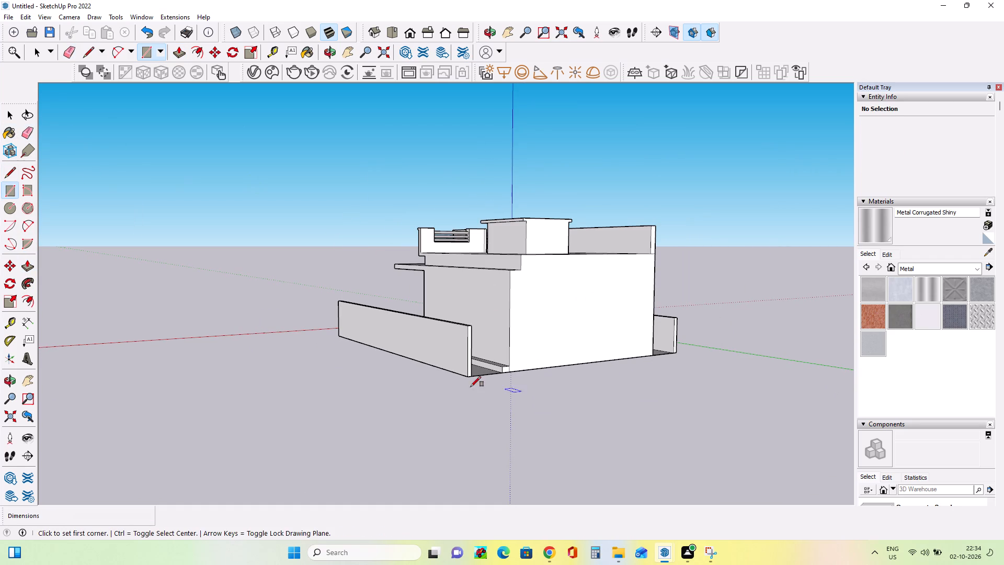
left_click(469, 376)
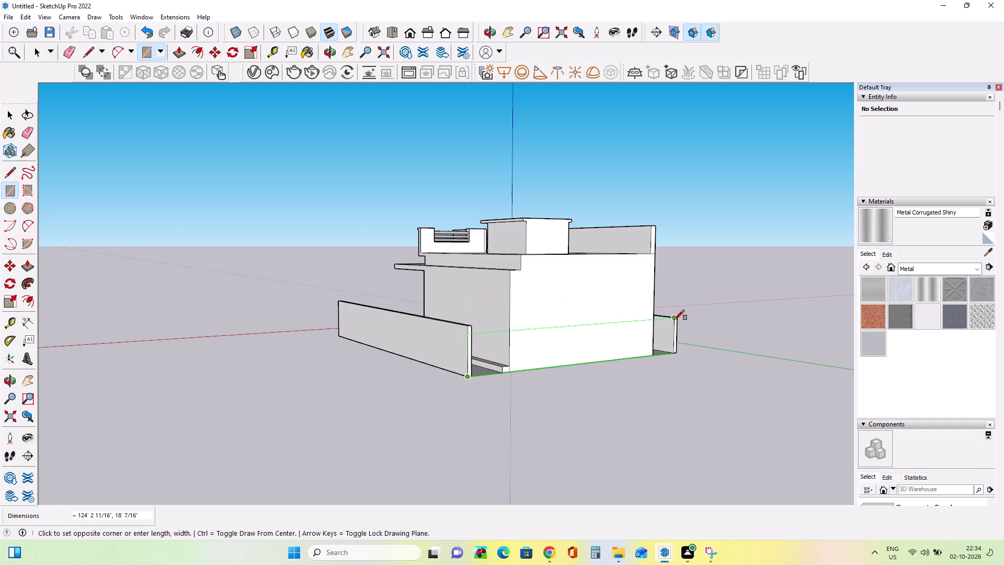
left_click(676, 320)
Add a rectangle about 124' 2 11/16" by 3' 4 1/16" along the rear wall's top, level with the porch-side boundary wall.
middle_click_drag(676, 320, 738, 382)
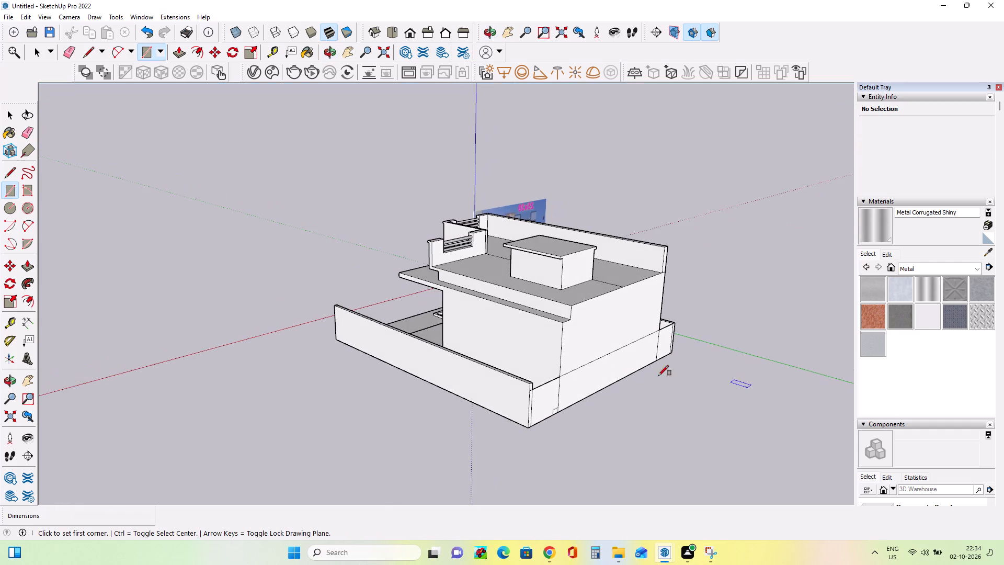
scroll(538, 394, "up", 11)
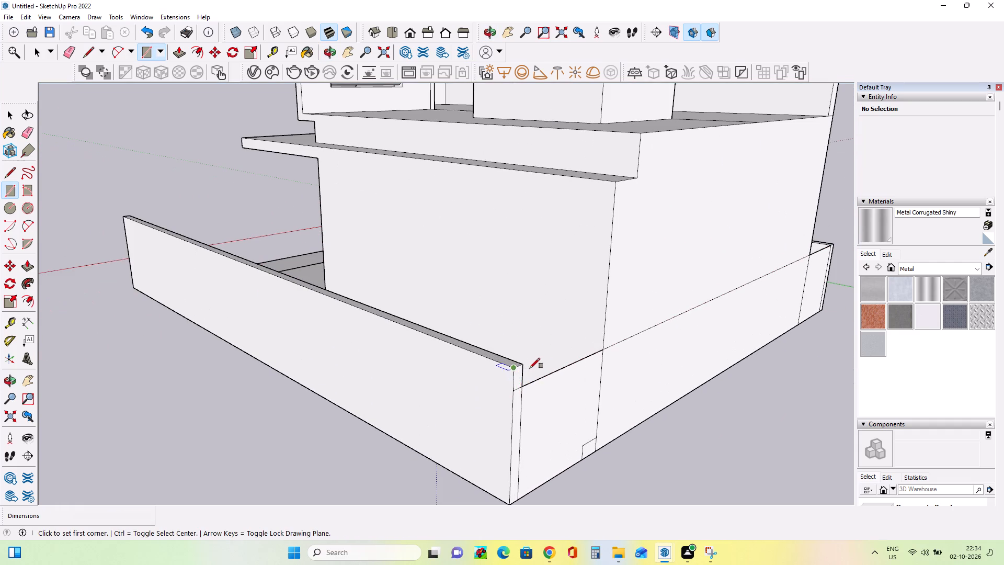
left_click(515, 369)
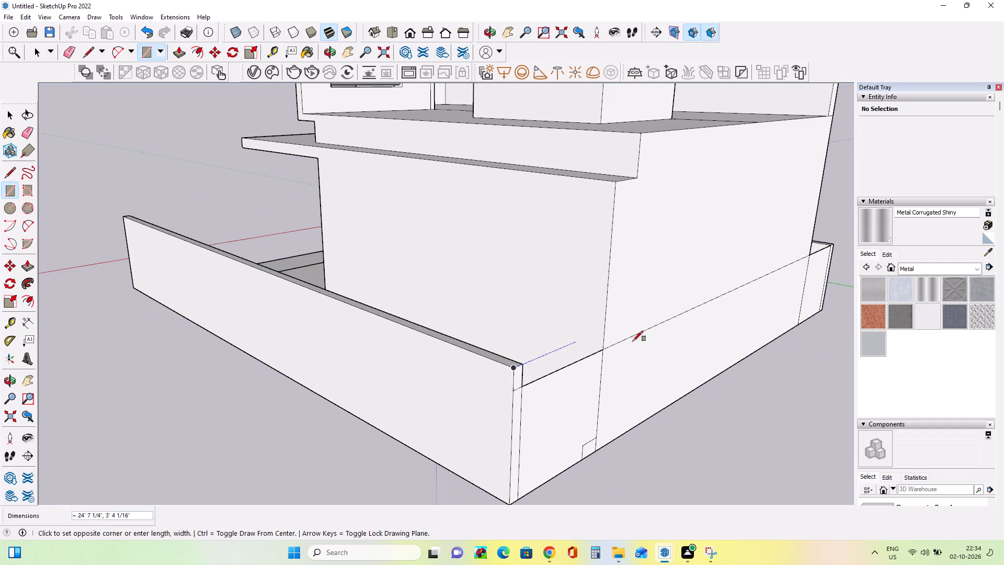
left_click(830, 248)
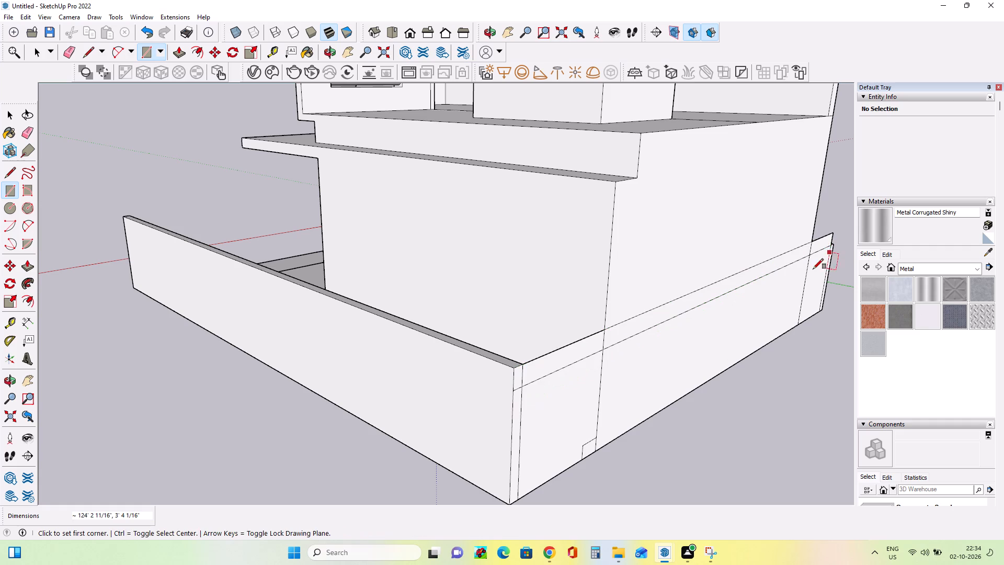
Raise the top of the window-side boundary wall about 3' 4 1/16" to match the rear wall's height.
middle_click_drag(567, 348, 335, 307)
scroll(603, 298, "down", 9)
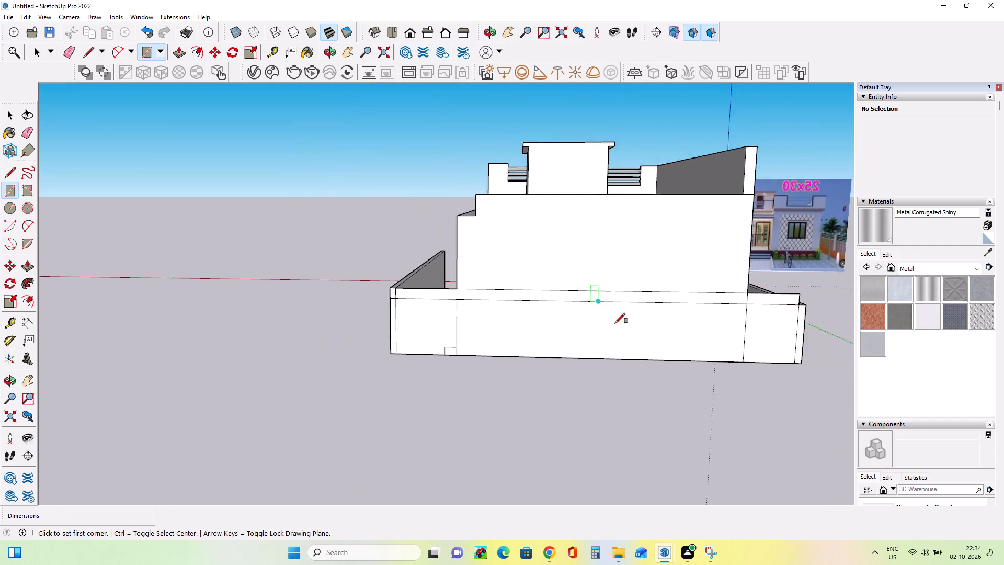
middle_click_drag(703, 317, 475, 323)
middle_click_drag(578, 324, 569, 345)
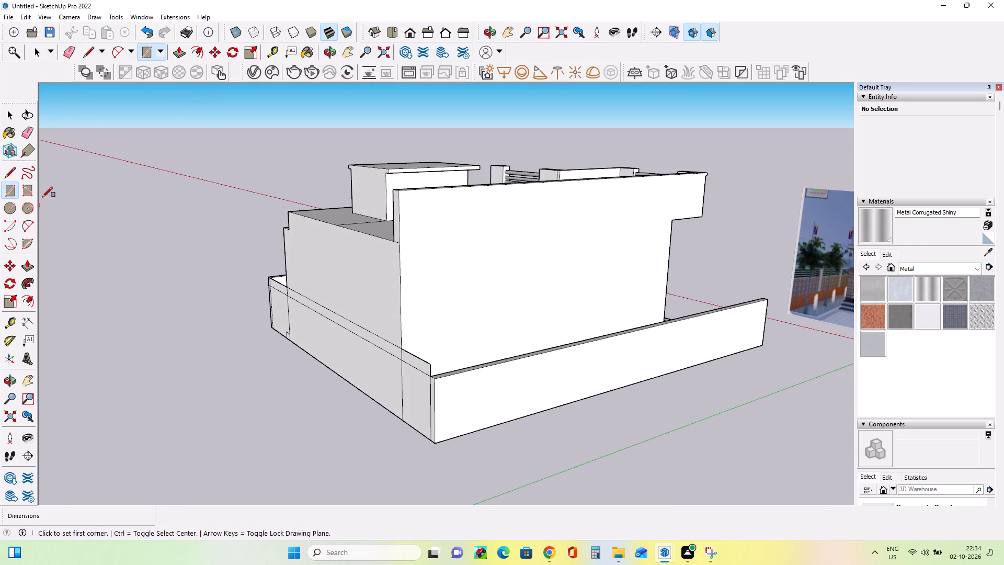
left_click(33, 268)
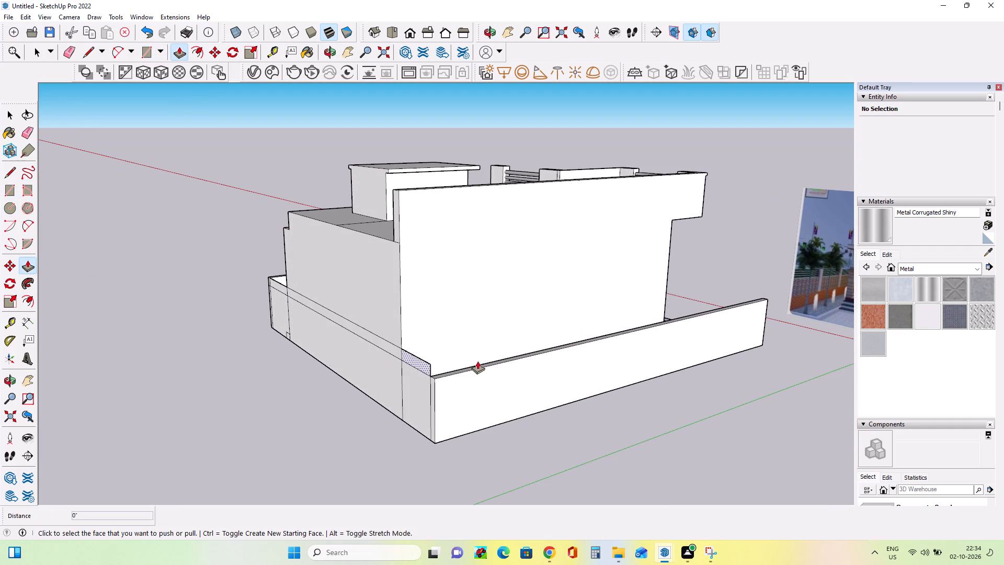
scroll(476, 363, "up", 3)
middle_click_drag(476, 363, 484, 392)
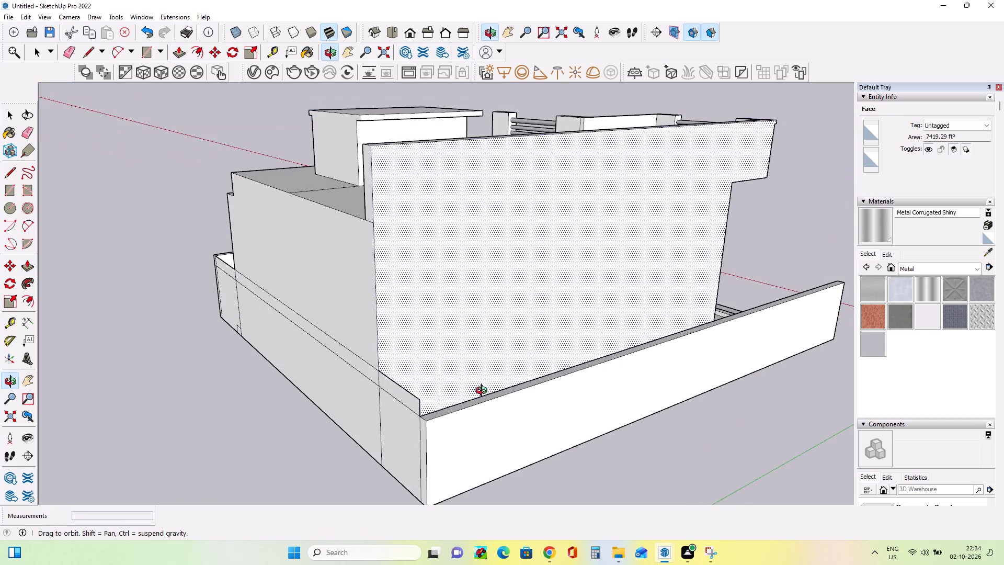
middle_click_drag(484, 392, 484, 394)
left_click(494, 415)
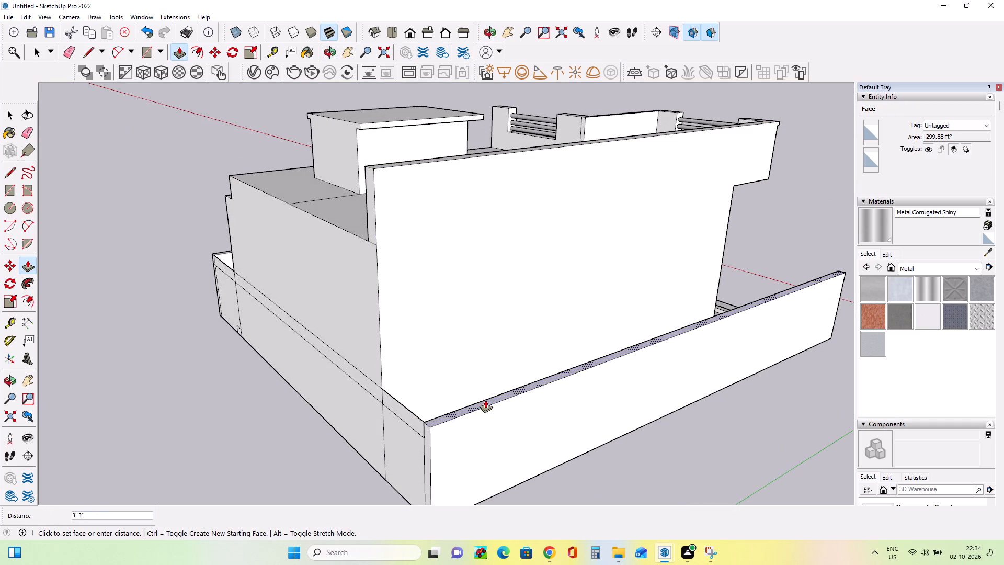
left_click(411, 408)
Erase the leftover horizontal line segments along the outer face of the rear boundary wall.
scroll(516, 396, "down", 3)
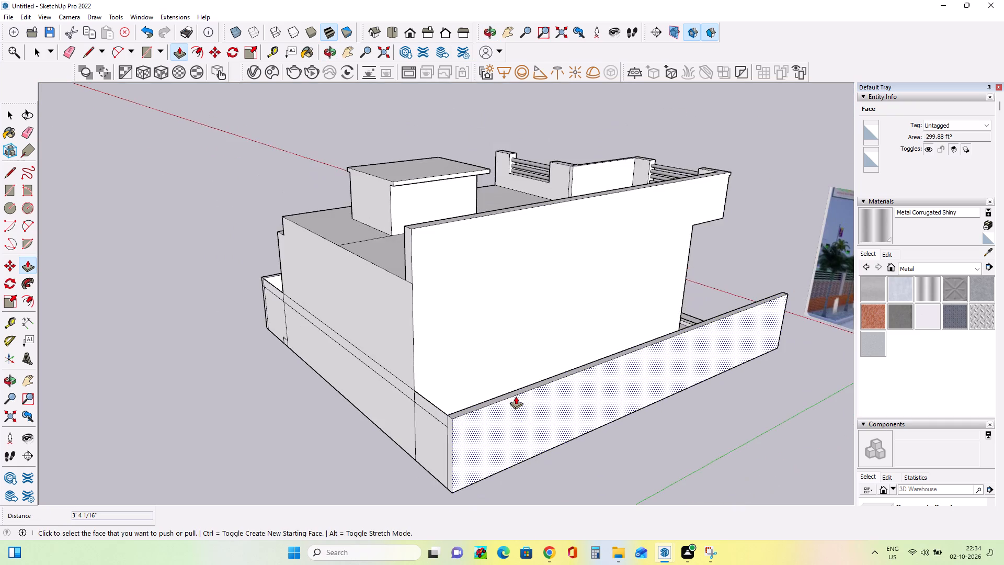
scroll(516, 395, "down", 4)
middle_click_drag(534, 382, 616, 340)
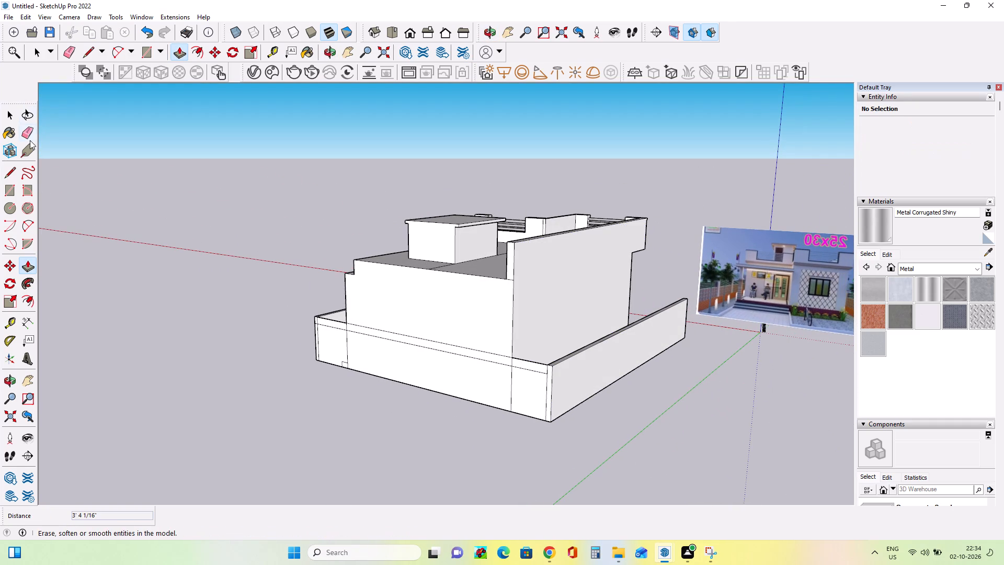
left_click(30, 140)
left_click(477, 358)
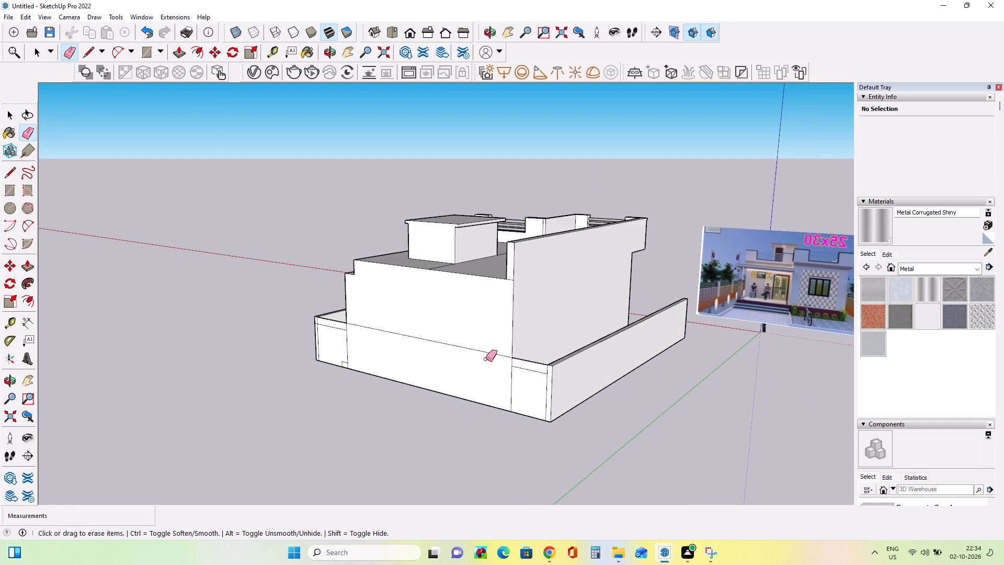
left_click(512, 374)
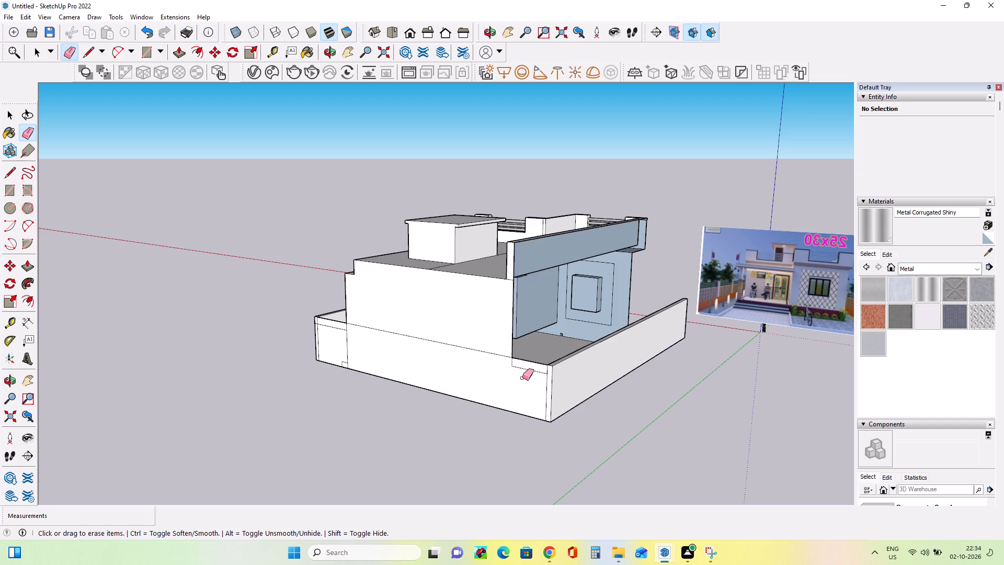
key("ctrl+z")
left_click(537, 373)
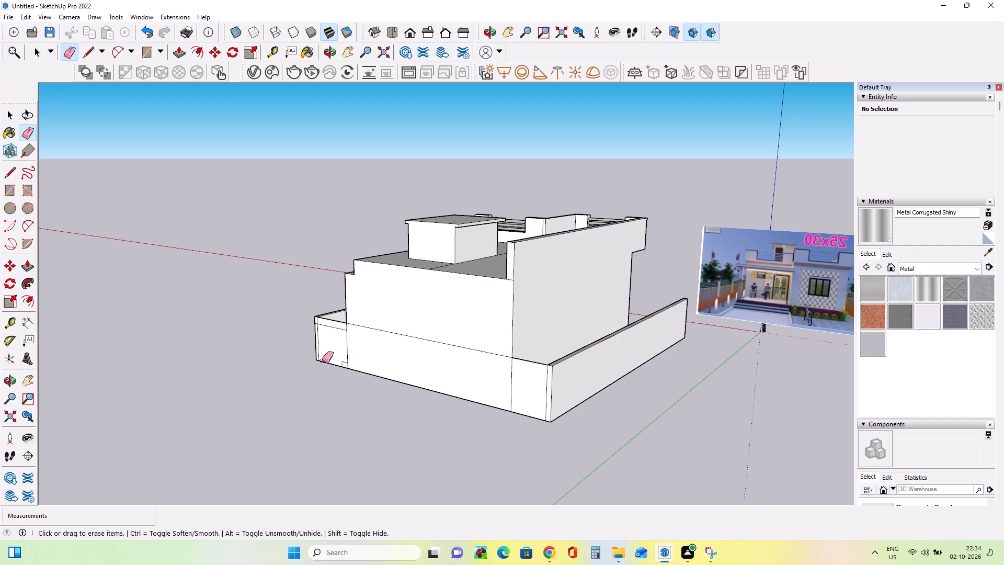
left_click(331, 327)
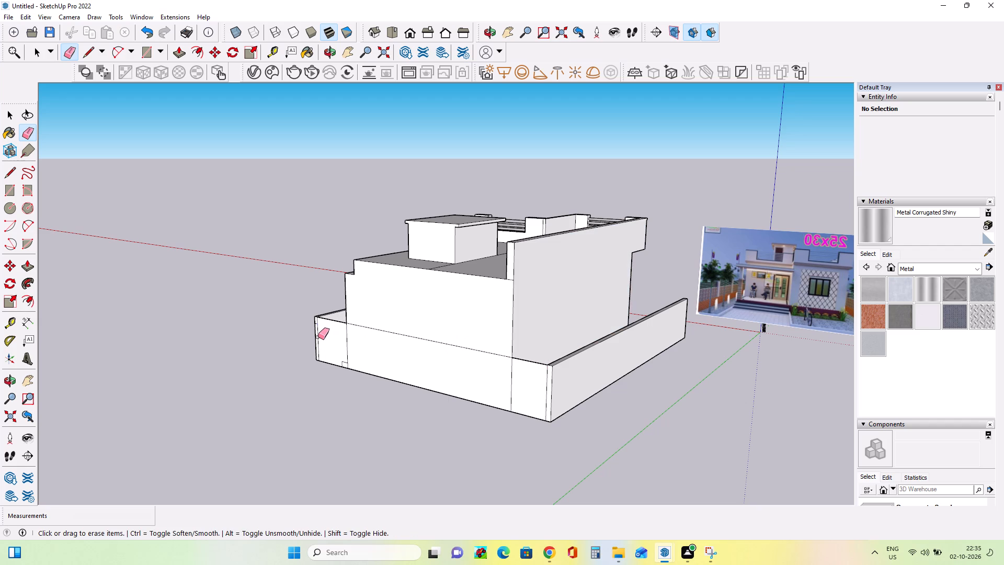
left_click(318, 337)
key("ctrl+z")
Examine the front of the house and compare it with the reference image.
middle_click_drag(488, 333, 166, 299)
middle_click_drag(478, 327, 199, 349)
middle_click_drag(657, 345, 600, 356)
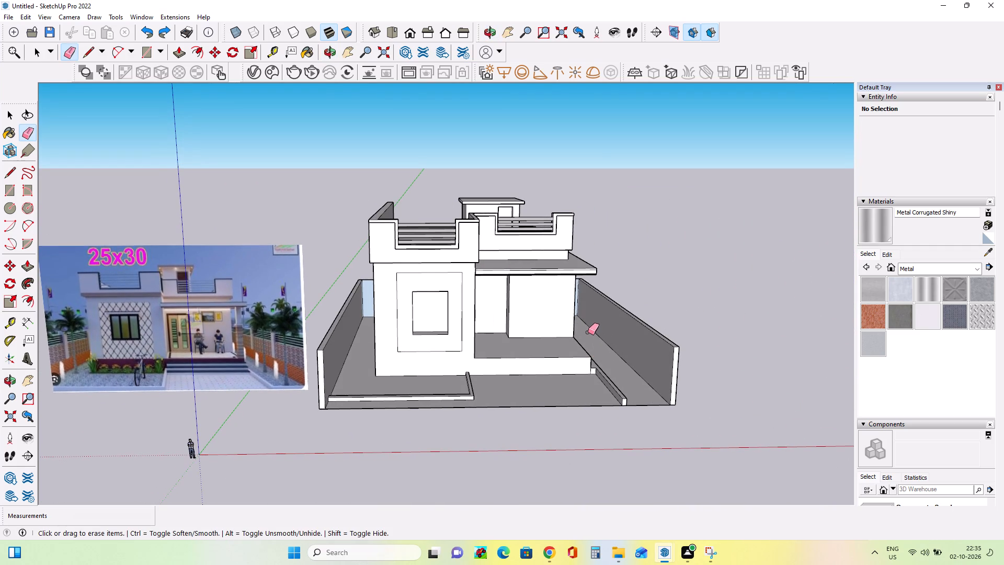
scroll(585, 329, "up", 1)
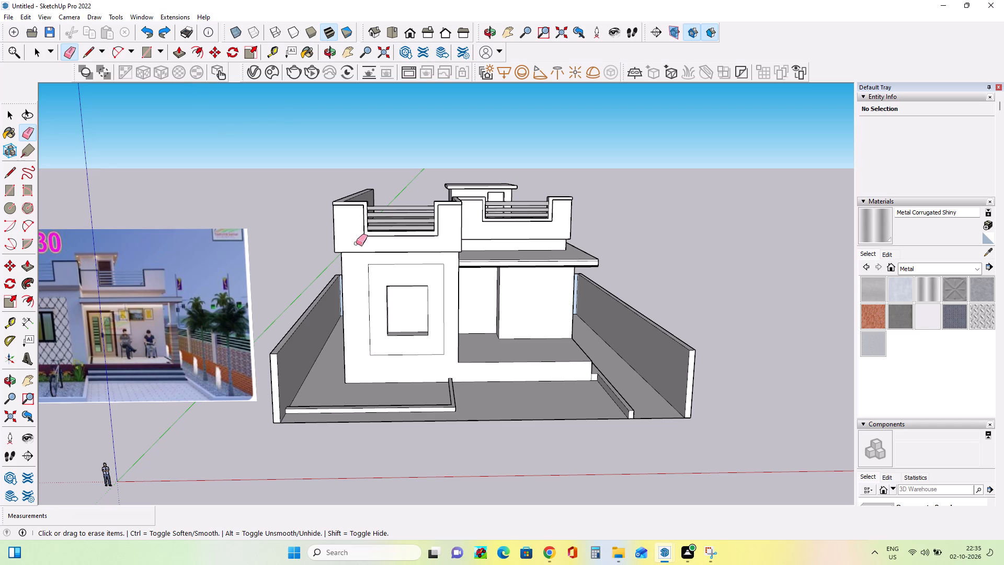
scroll(558, 326, "up", 6)
scroll(534, 300, "down", 4)
scroll(450, 376, "up", 3)
scroll(454, 344, "down", 3)
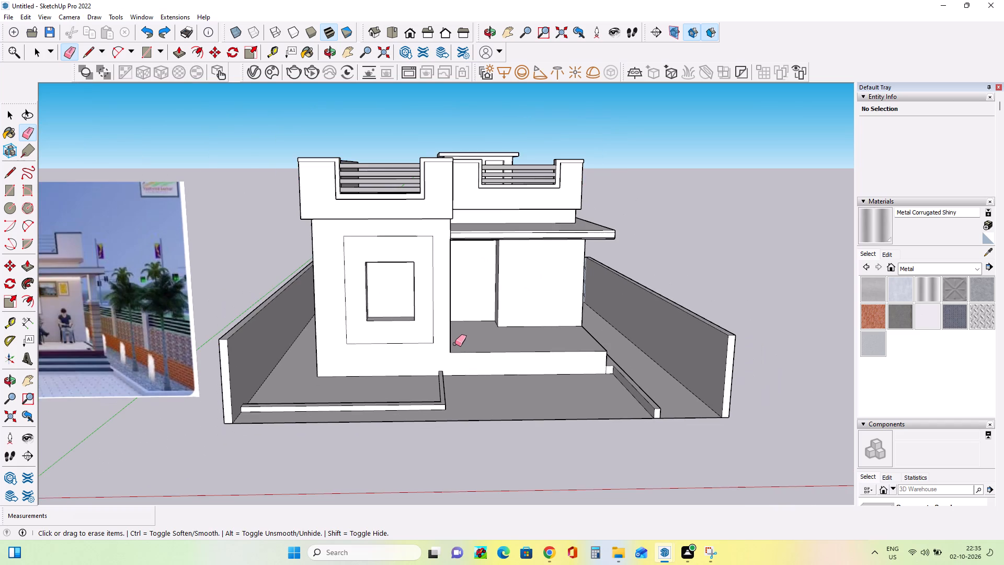
scroll(329, 378, "down", 3)
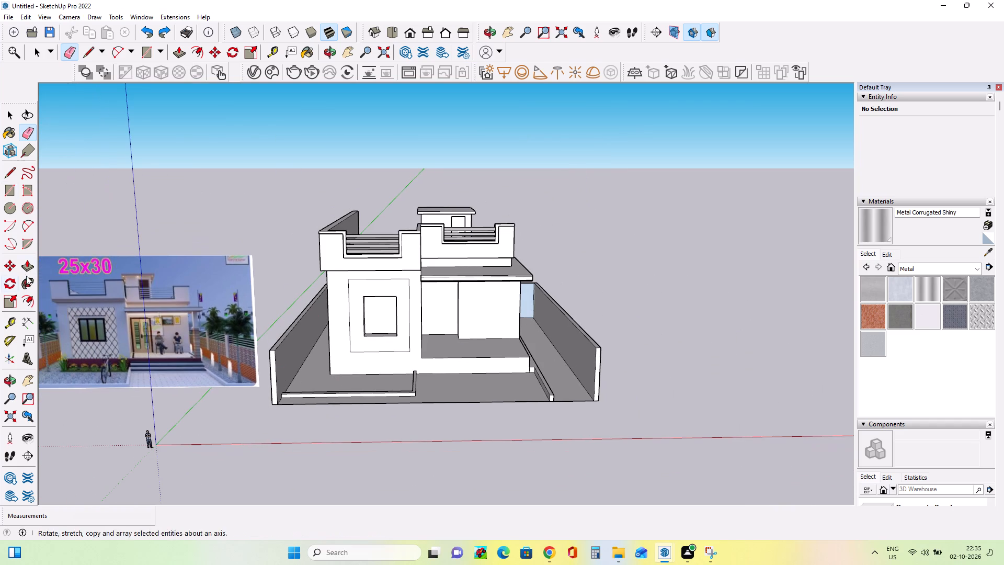
Draw a horizontal line about 40' 2" long across the base of the window wall, level with the porch floor.
left_click(9, 177)
scroll(392, 371, "up", 4)
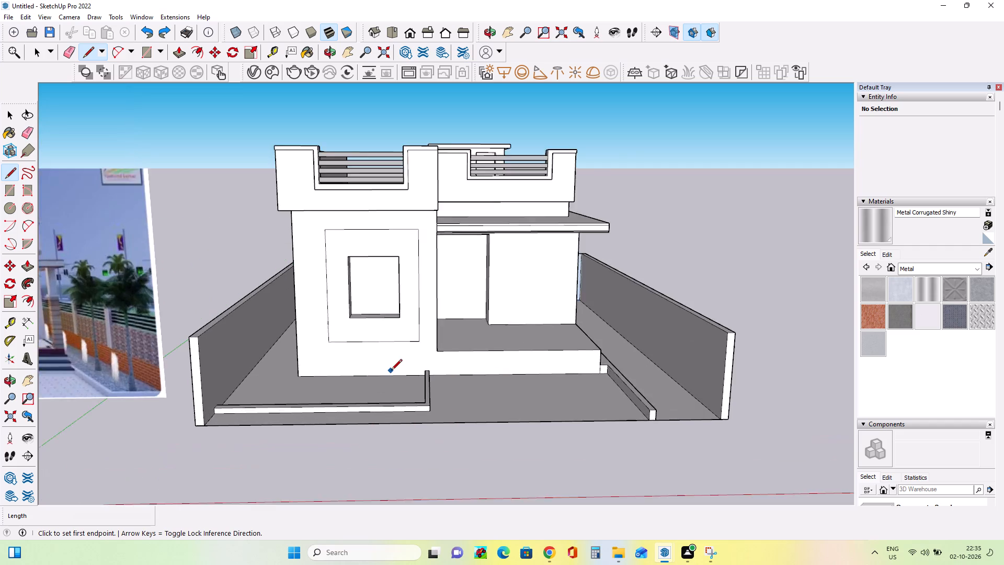
scroll(391, 371, "up", 3)
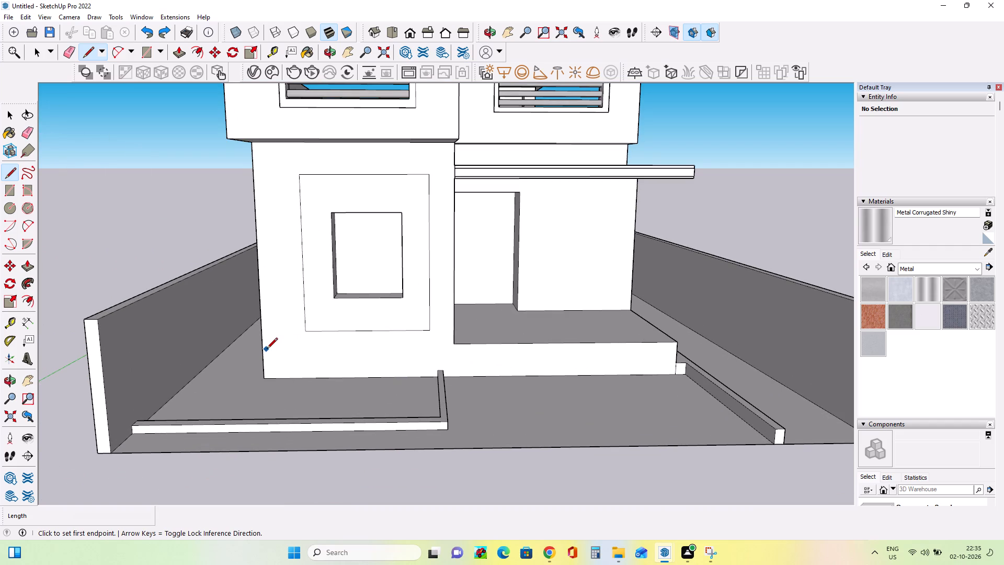
left_click(267, 350)
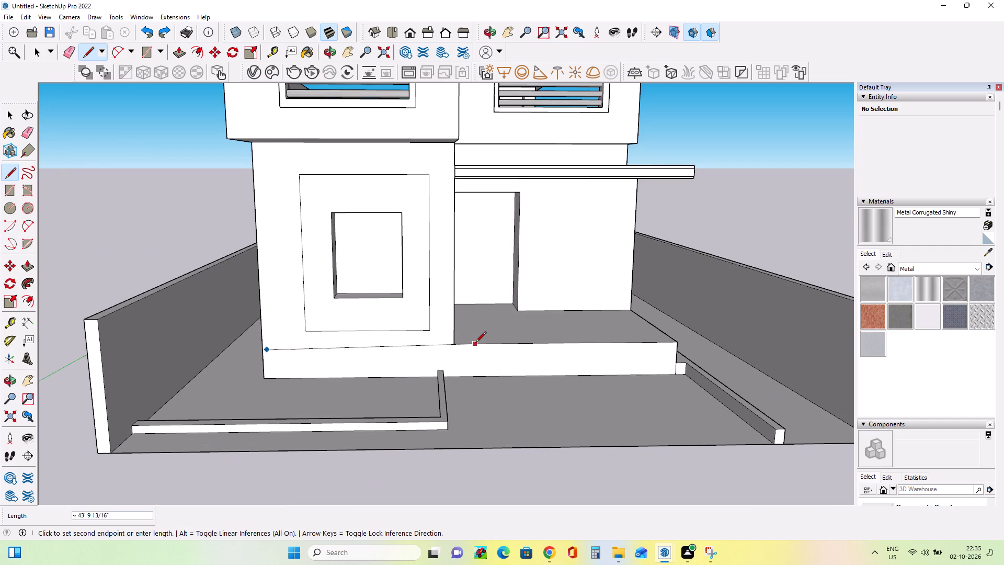
key("Escape")
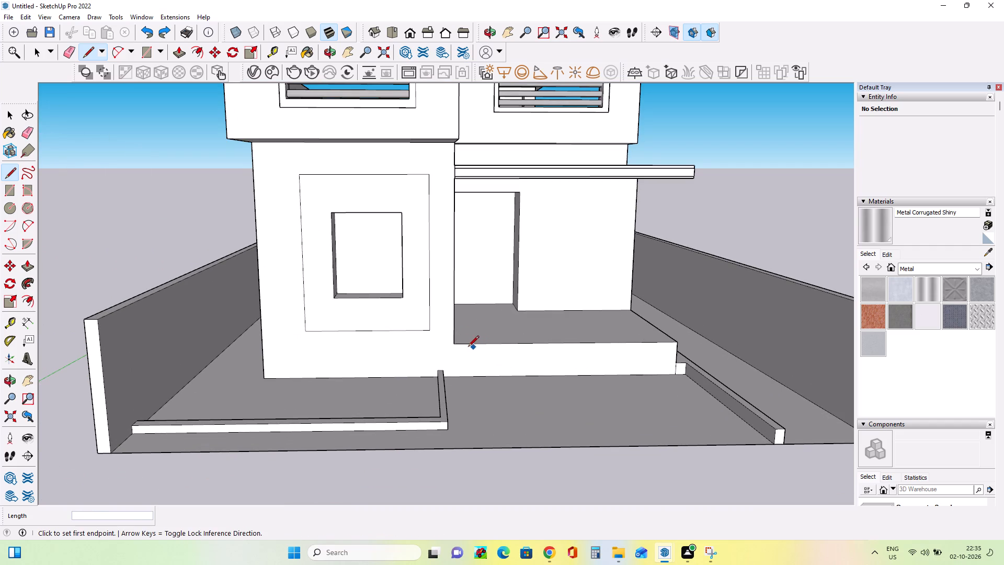
left_click(451, 346)
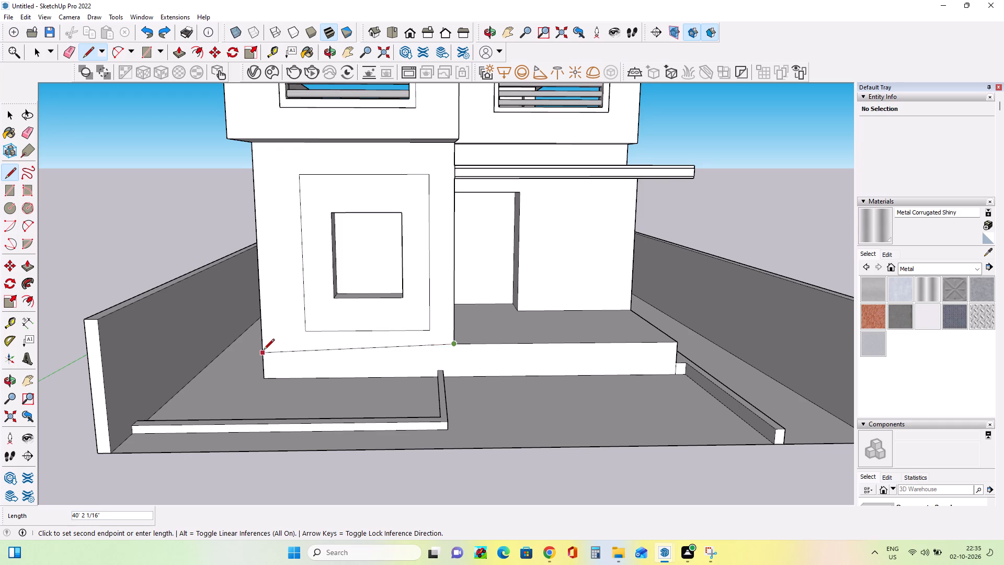
left_click(264, 346)
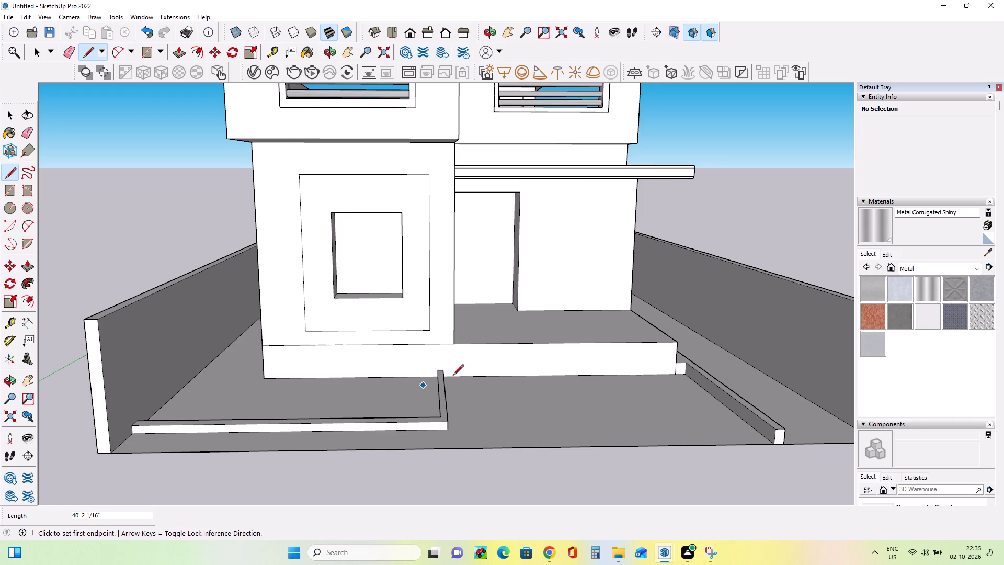
Examine the porch steps in the reference image against the modelled porch front.
scroll(498, 359, "up", 2)
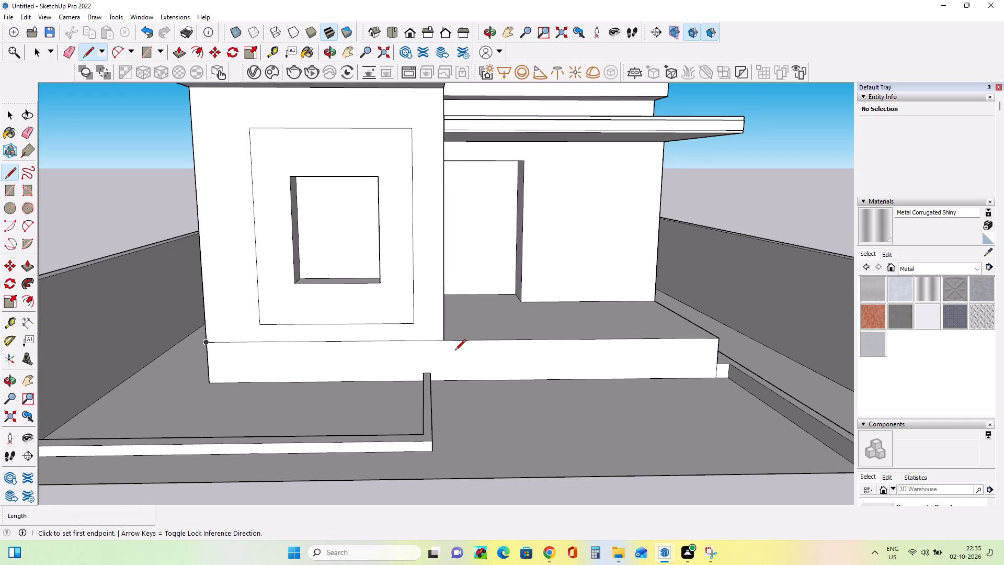
scroll(455, 351, "down", 8)
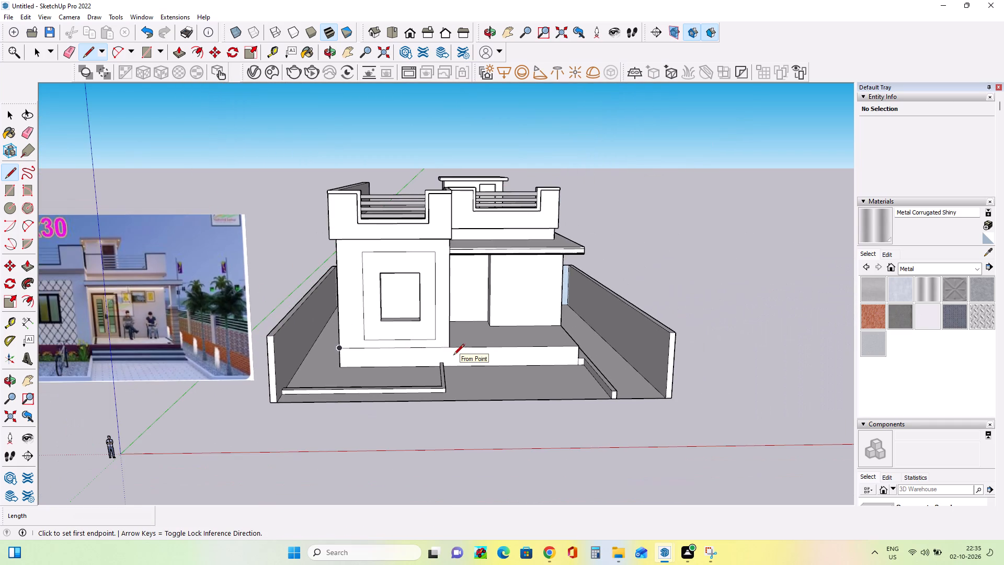
scroll(99, 359, "up", 15)
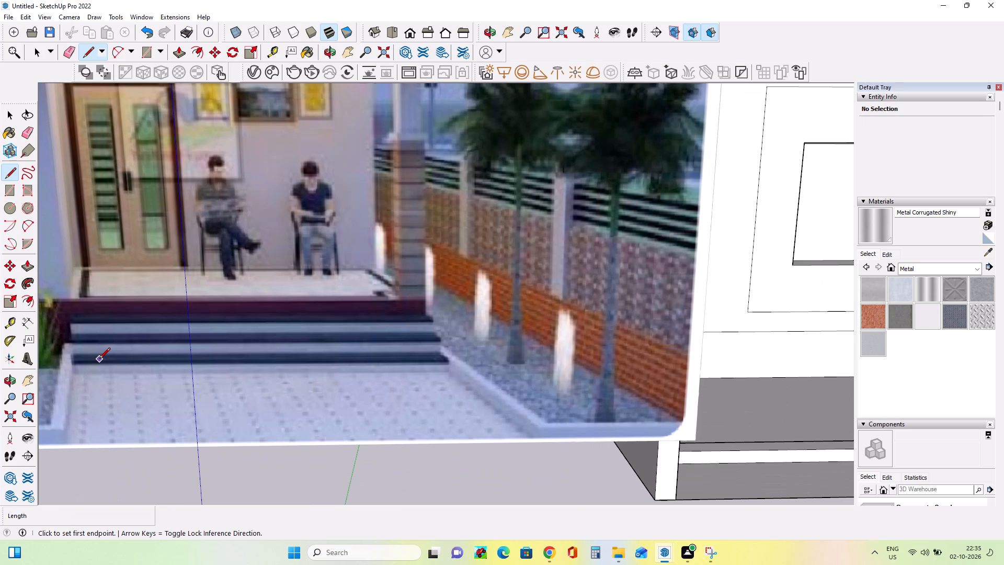
scroll(99, 359, "down", 20)
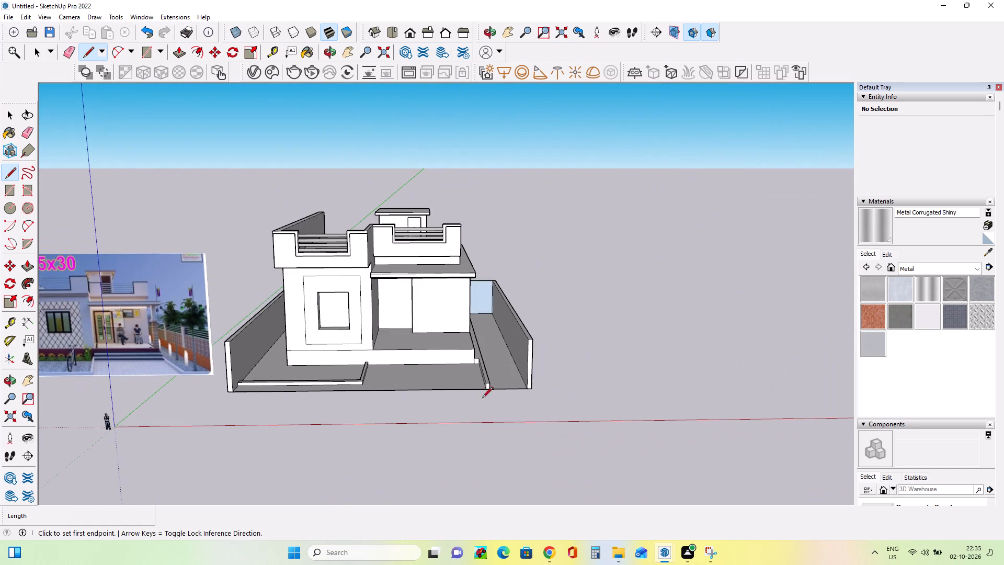
Draw three stacked rectangles, each about 47' 8 13/16" wide and 1' 6" high, from the porch floor edge down its front face.
scroll(421, 348, "up", 13)
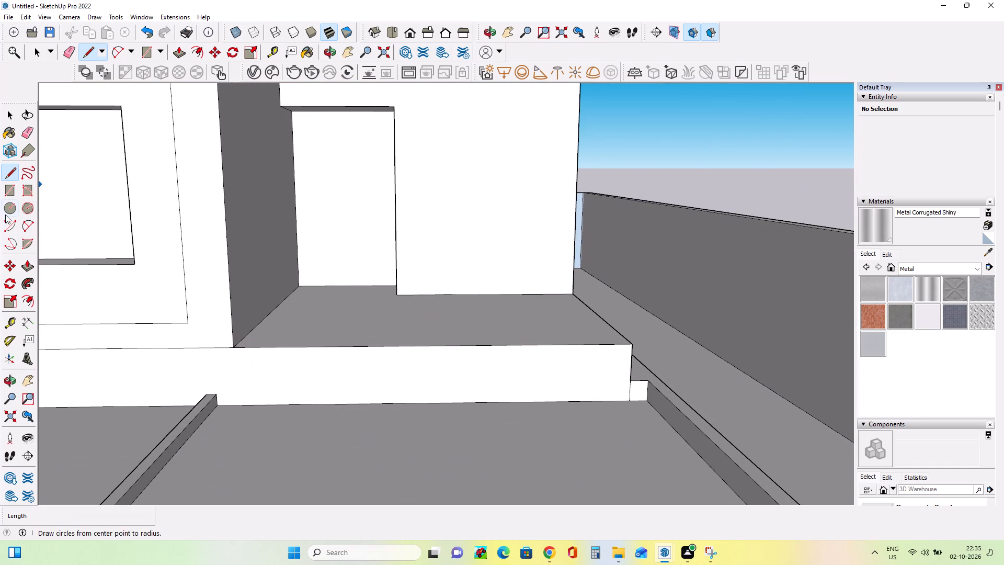
left_click(11, 193)
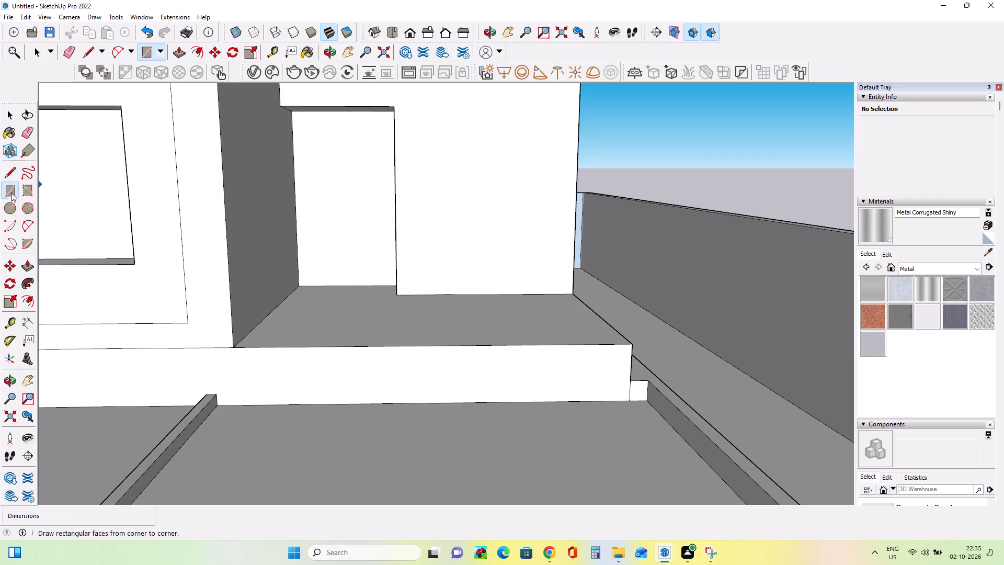
left_click(235, 347)
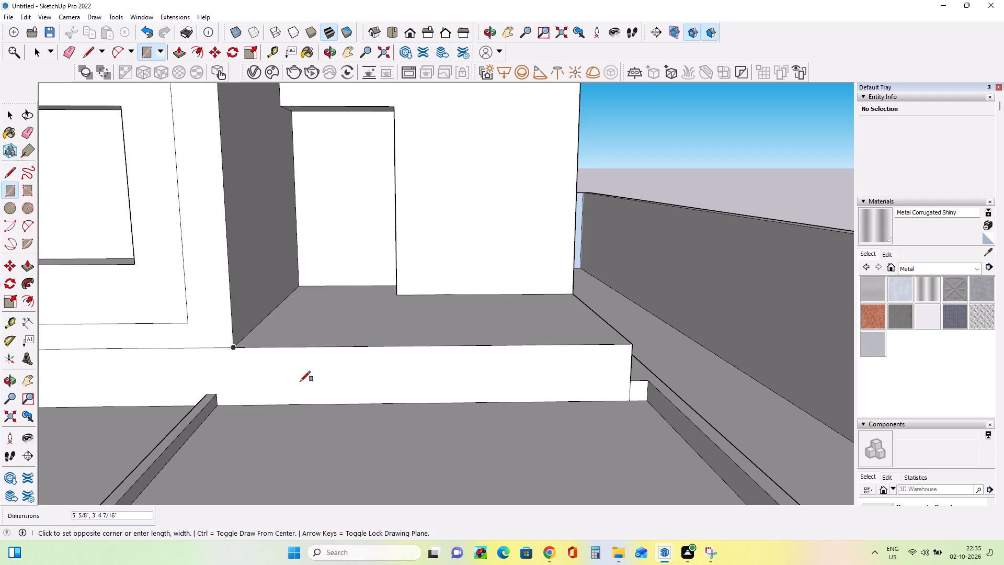
left_click(631, 356)
left_click(235, 359)
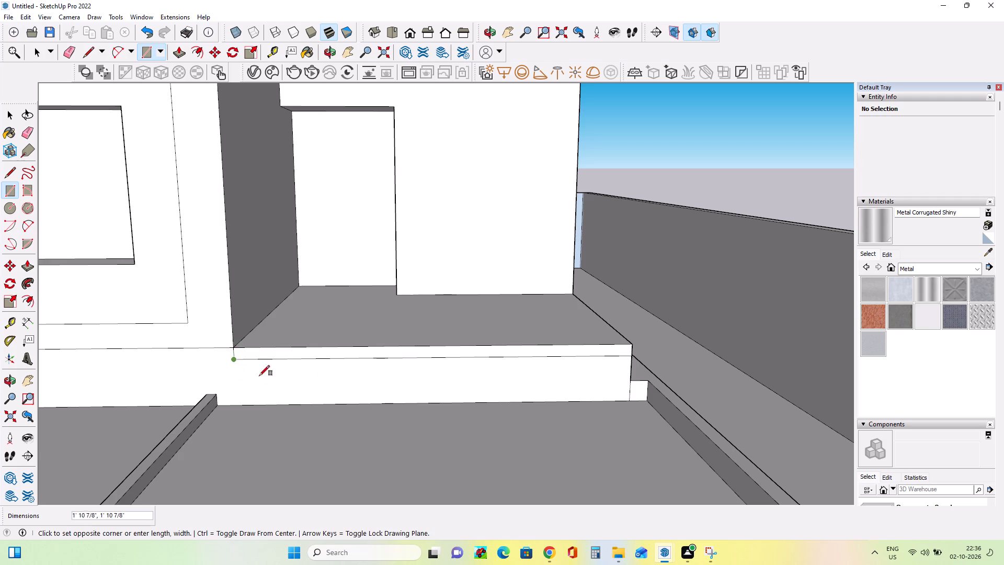
left_click(632, 370)
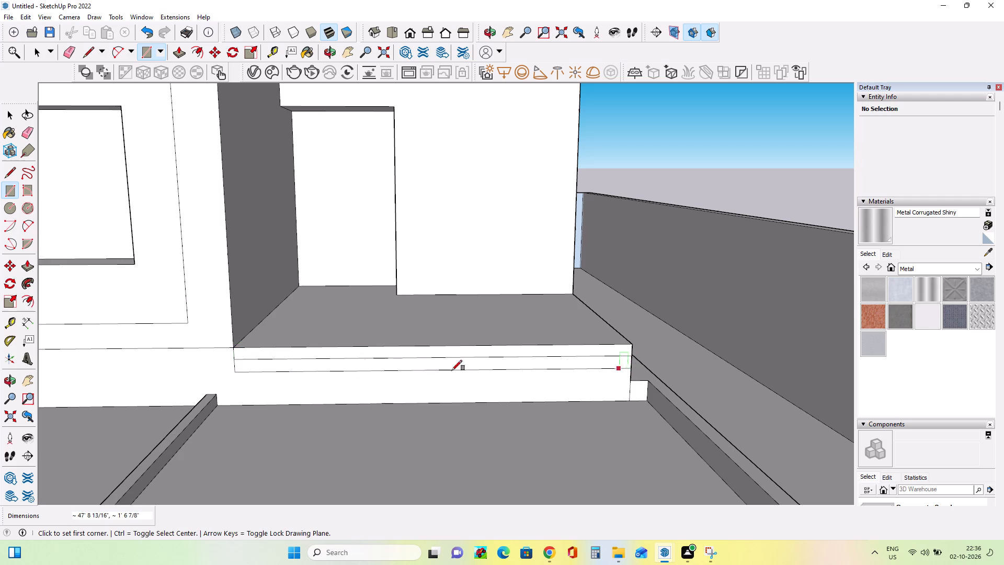
left_click(235, 373)
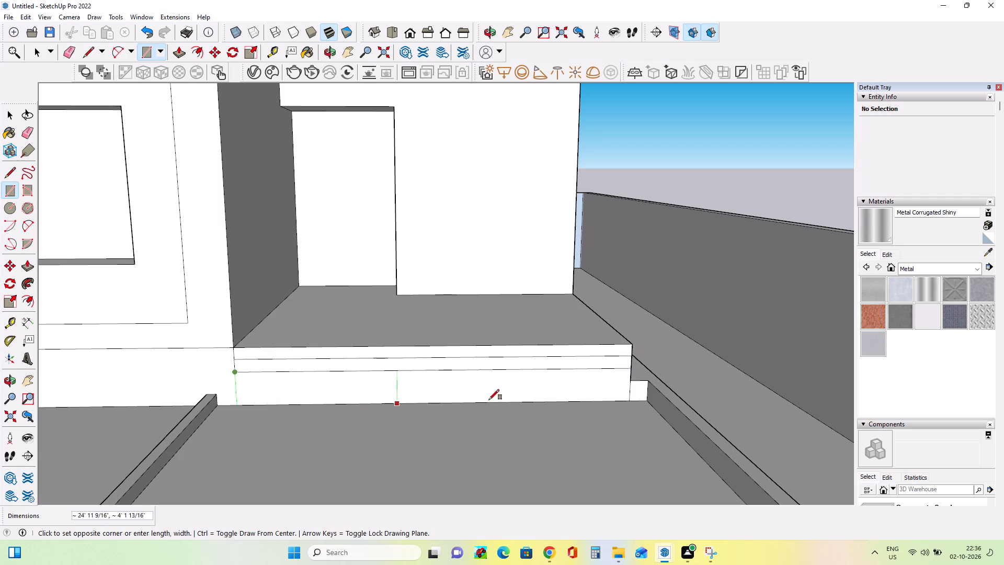
left_click(629, 386)
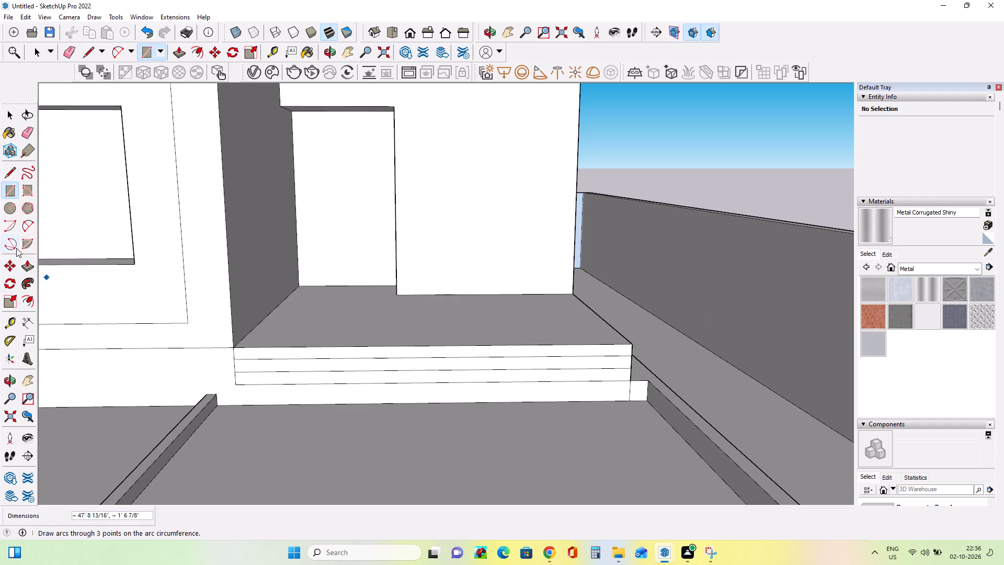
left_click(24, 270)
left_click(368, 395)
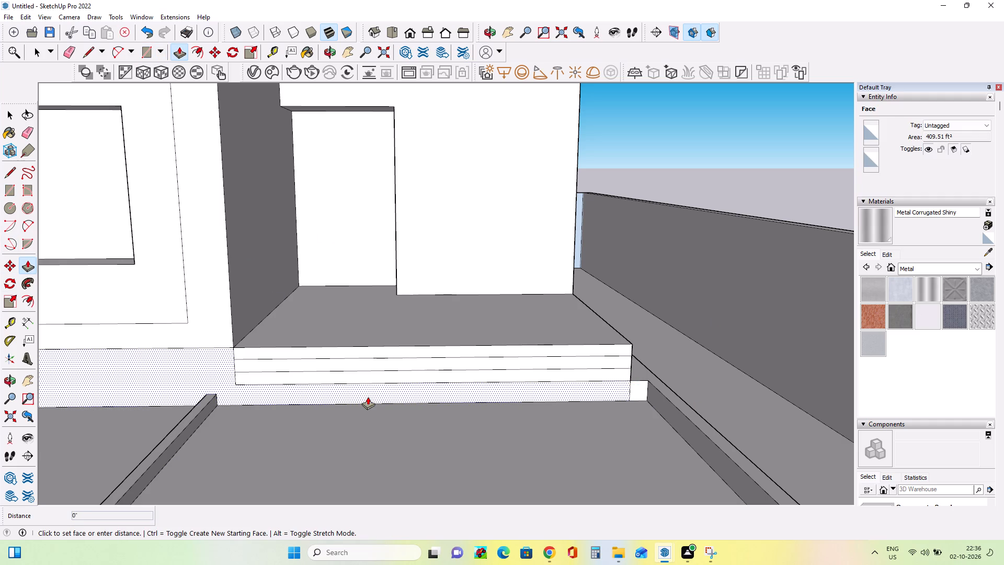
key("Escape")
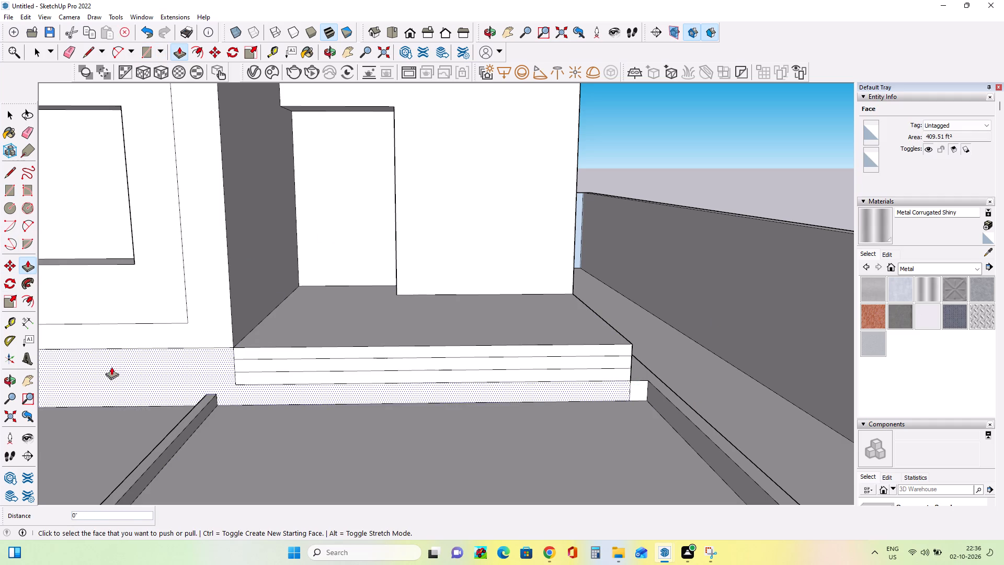
Draw a fourth rectangle about 47' 8 13/16" by 2' 6 15/16" beneath the other three, down to the ground.
left_click(10, 195)
left_click(238, 384)
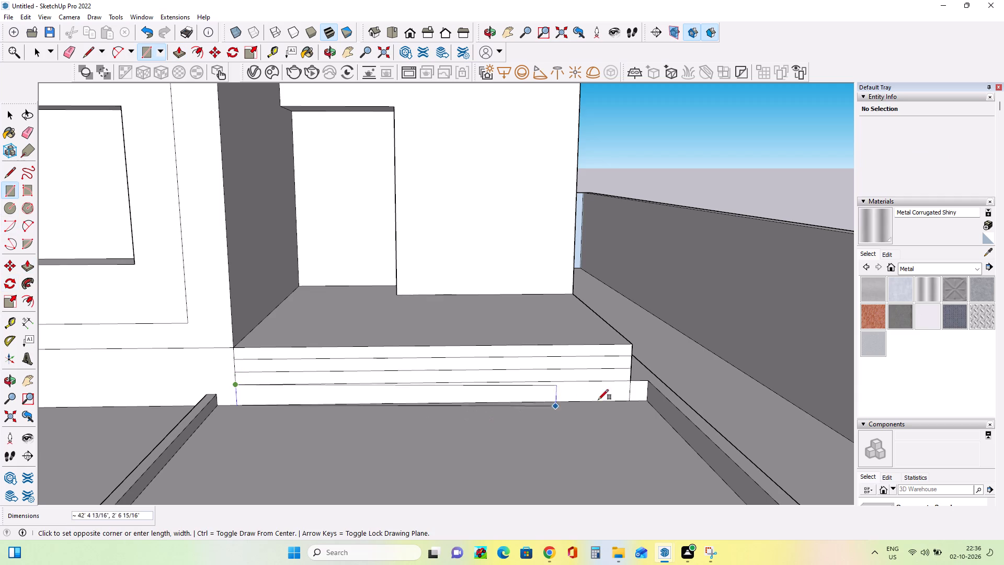
left_click(629, 399)
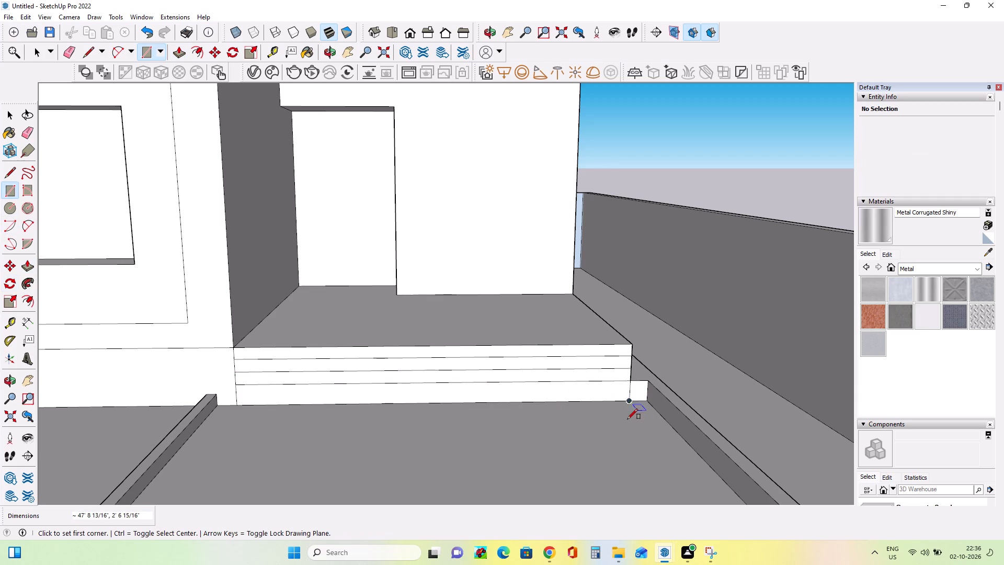
Pull the lowest rectangle on the porch front outward about 1' 2 11/16" to form the bottom step.
left_click(27, 266)
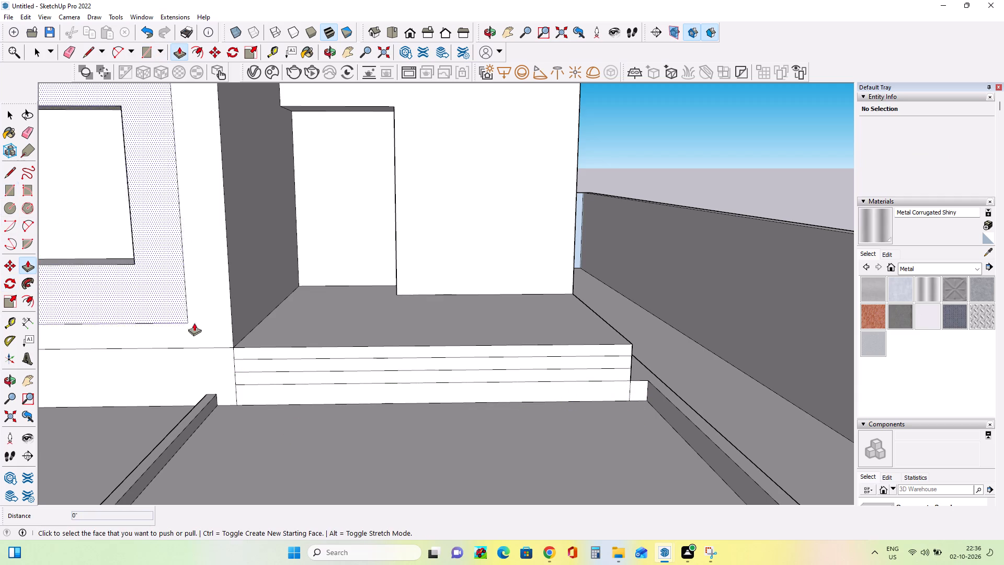
left_click(350, 391)
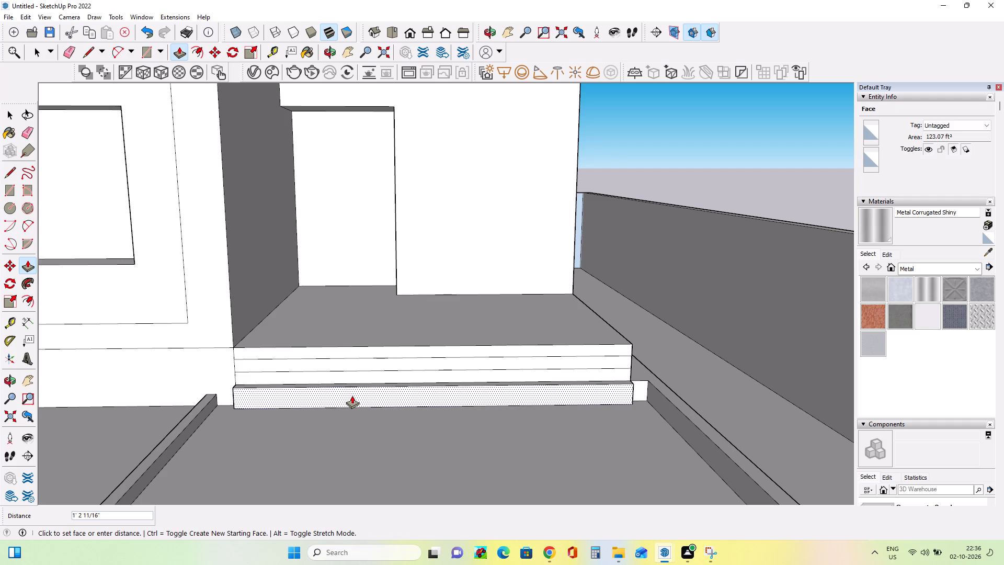
left_click(352, 395)
middle_click_drag(288, 424, 359, 441)
scroll(367, 433, "down", 3)
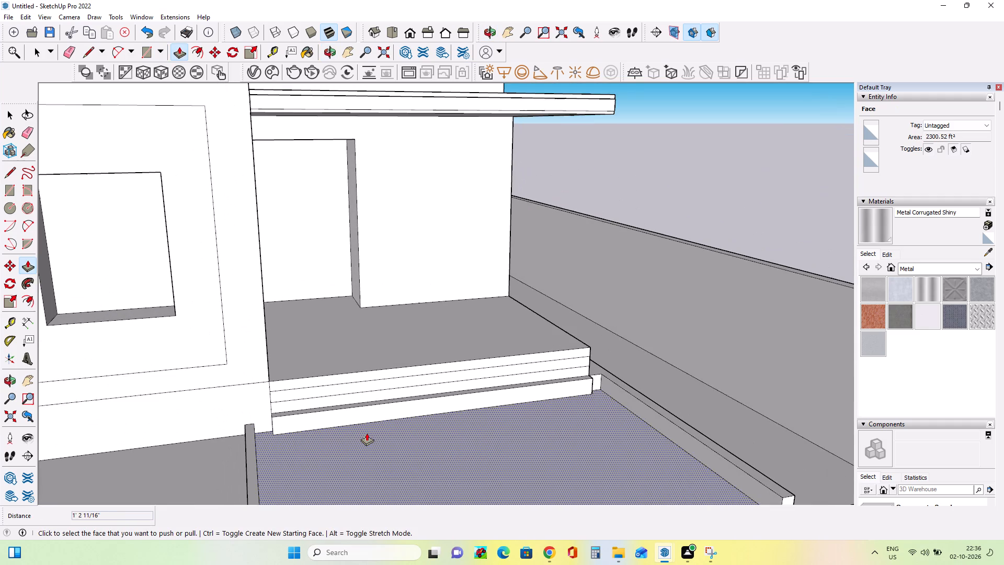
Pull the porch riser above the bottom step outward about 1' 1 7/8" and extend the bottom step about 1' 3 15/16" further.
scroll(297, 430, "up", 5)
middle_click_drag(297, 430, 300, 438)
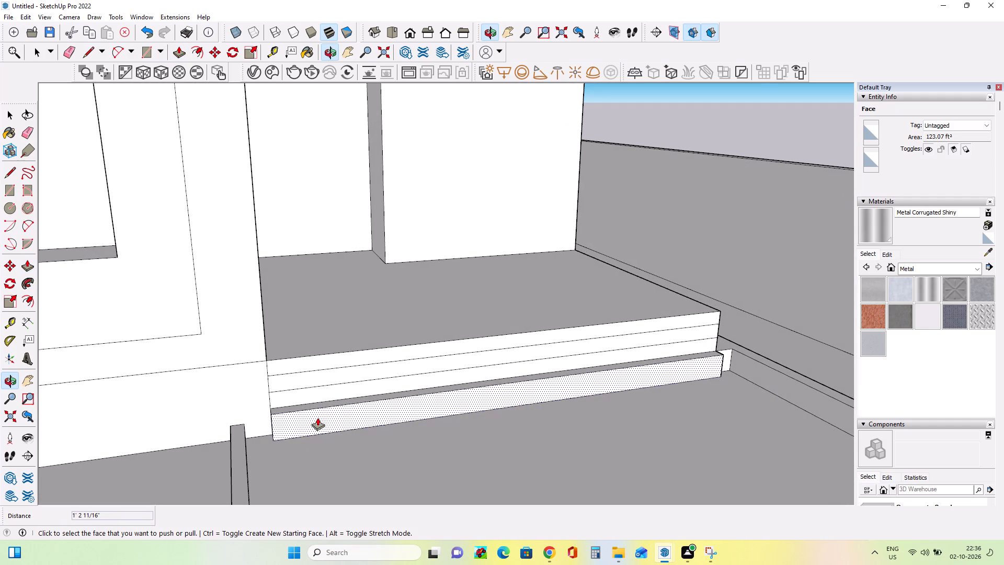
left_click(317, 417)
left_click(321, 420)
left_click(321, 390)
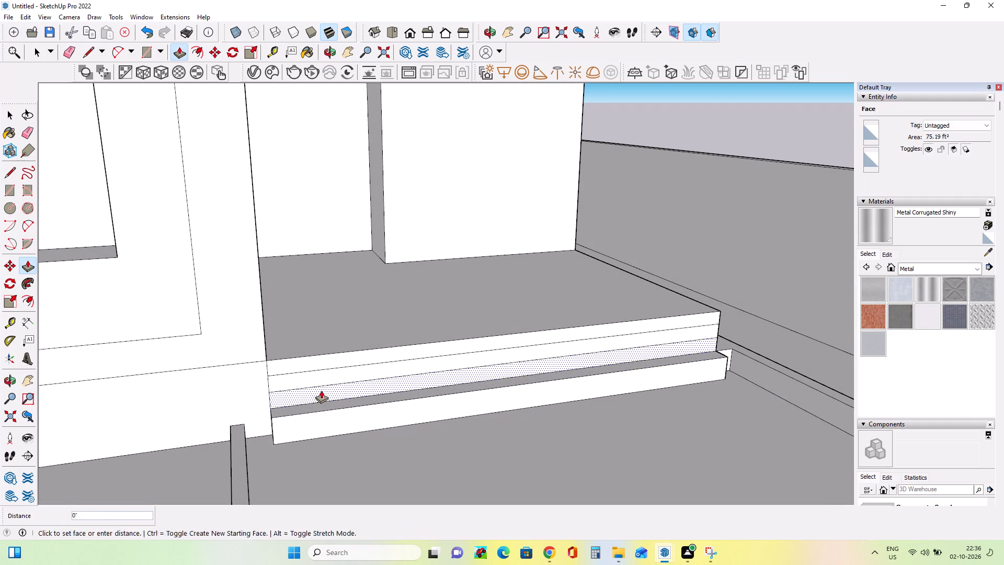
left_click(325, 394)
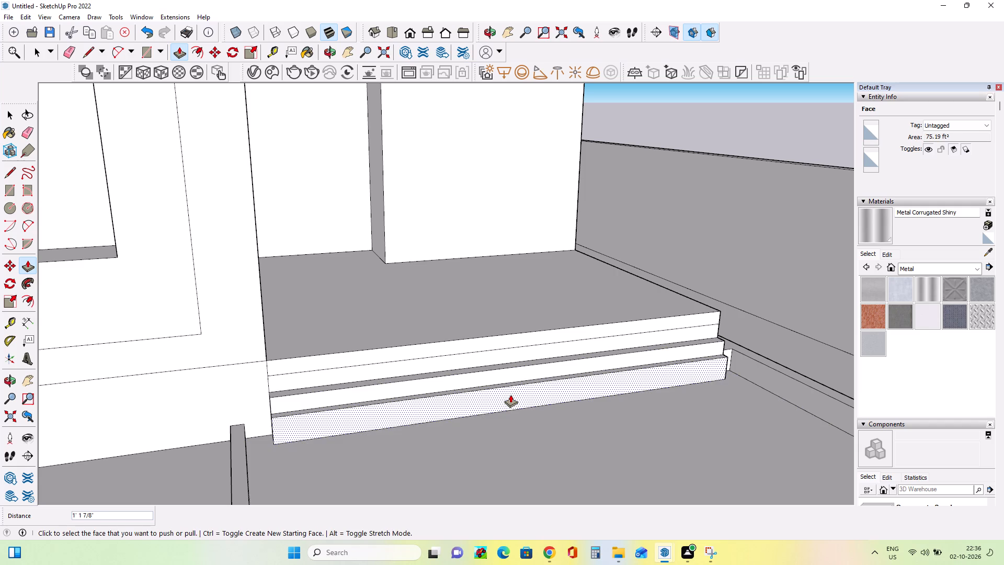
left_click(510, 394)
left_click(514, 402)
Pull the riser above the bottom step about 7 9/16" further out and the next riser up about 9 5/8".
middle_click_drag(564, 416, 507, 453)
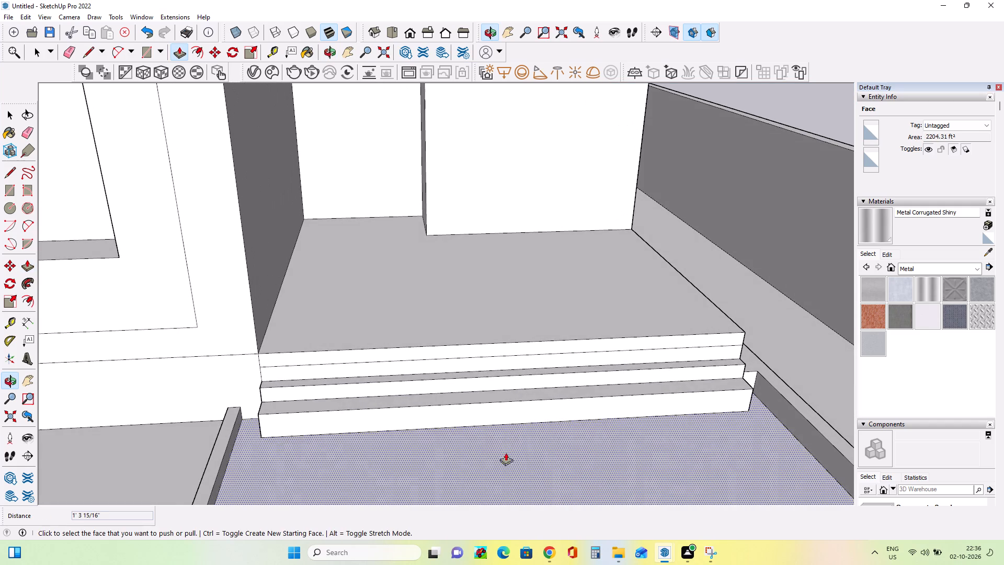
left_click(469, 385)
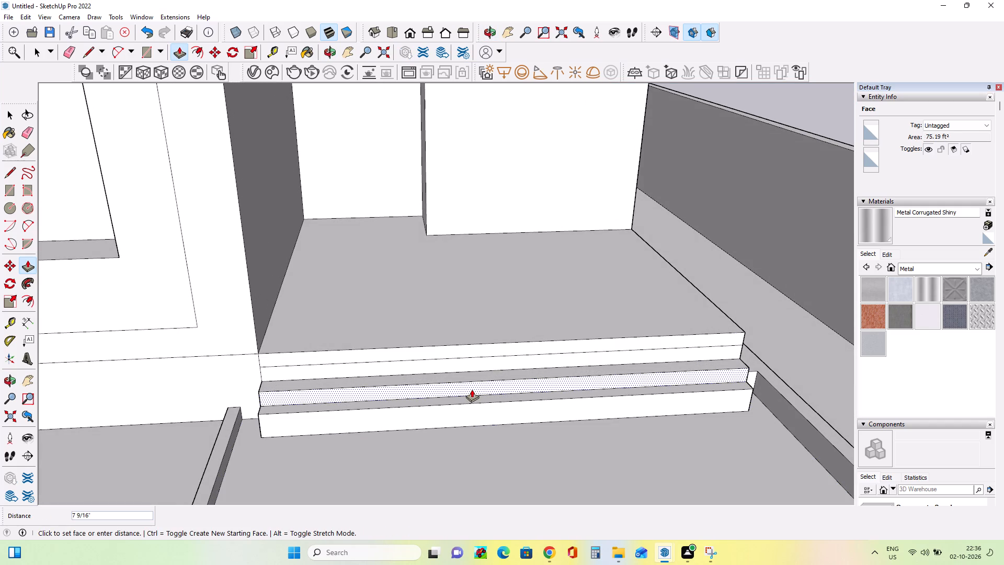
left_click(472, 389)
left_click(496, 364)
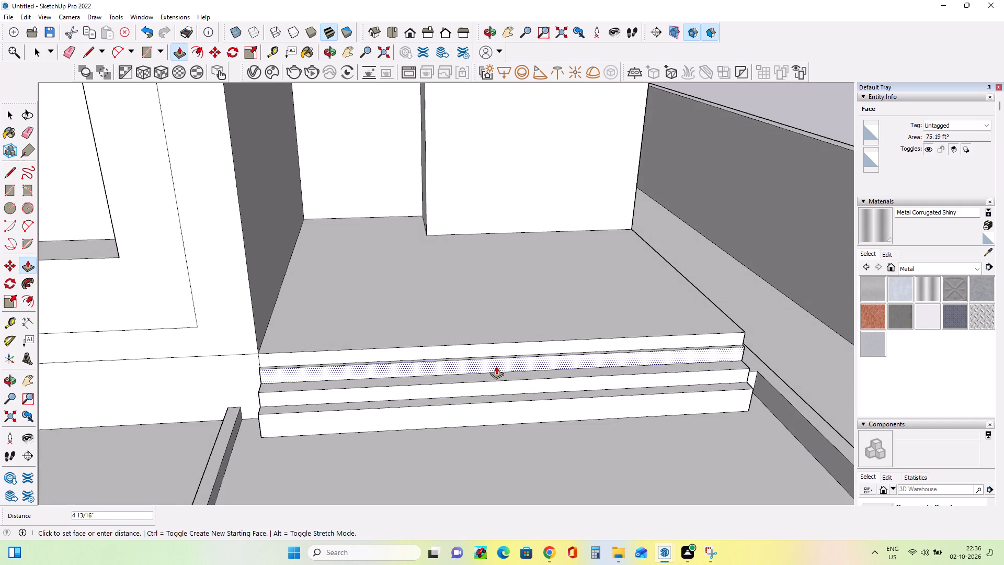
left_click(497, 368)
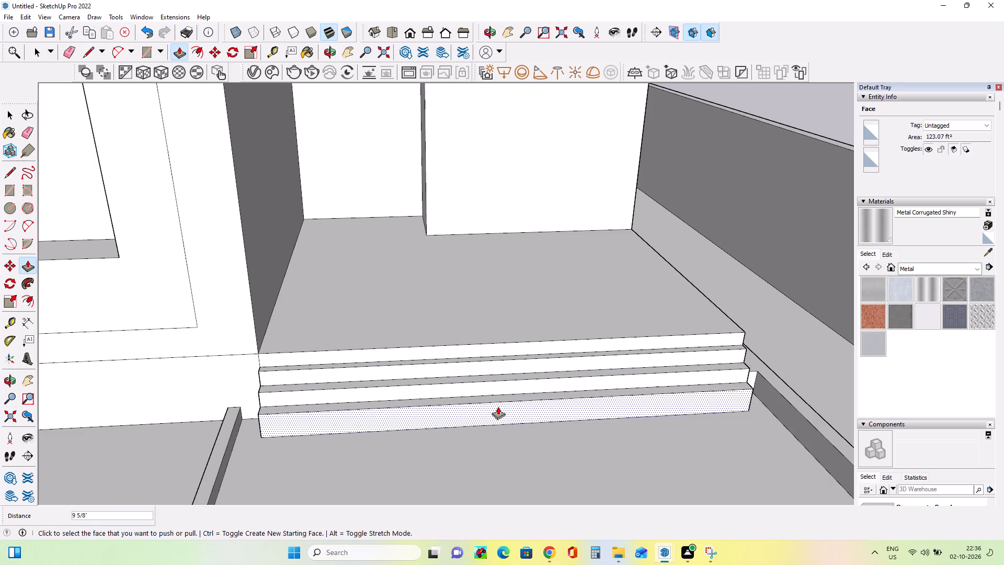
Lower the bottom step's tread about 5 9/16" and a further 4 1/4", nudging the riser above it outward about 7/8" and 1 7/16".
left_click(489, 394)
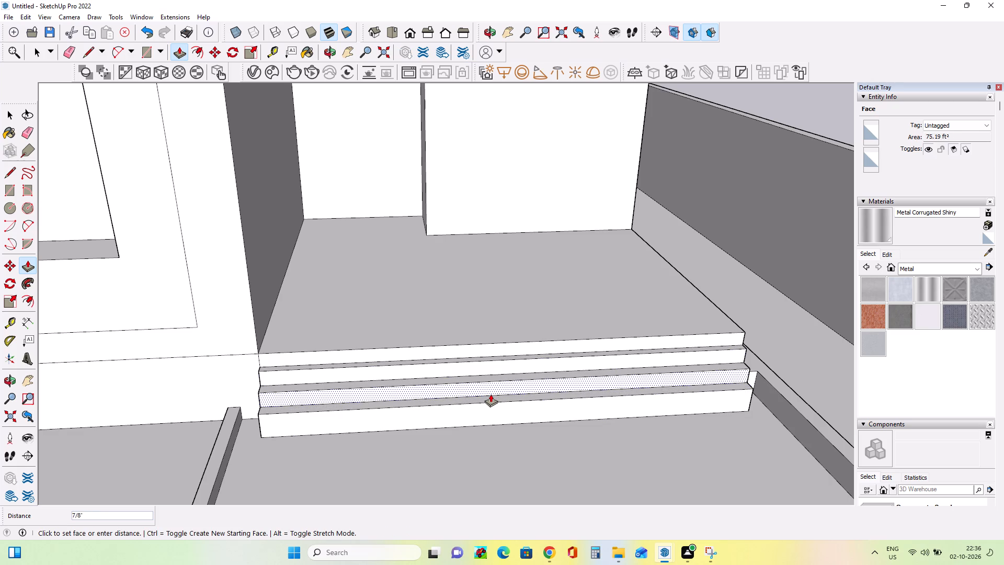
left_click(490, 394)
left_click(493, 399)
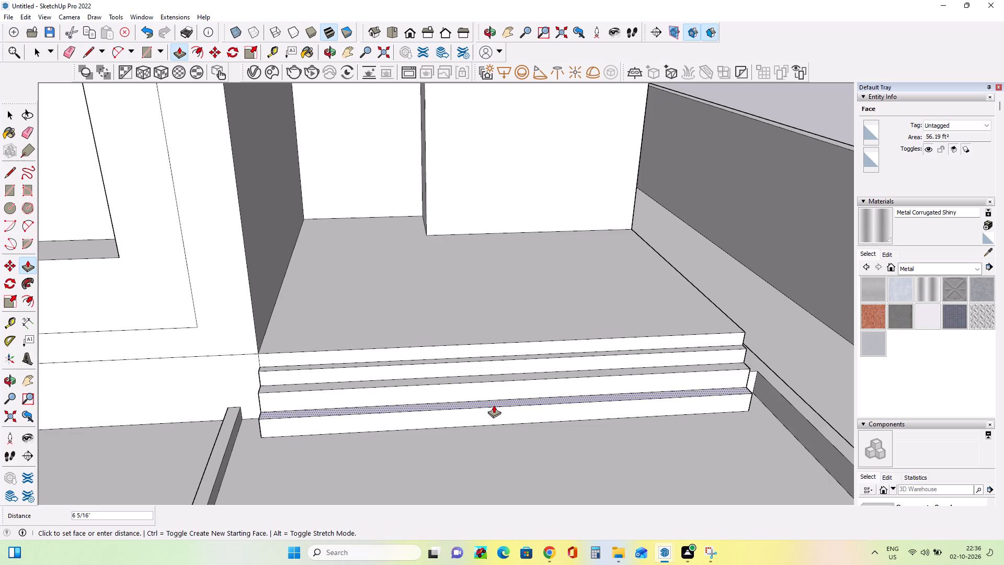
left_click(494, 403)
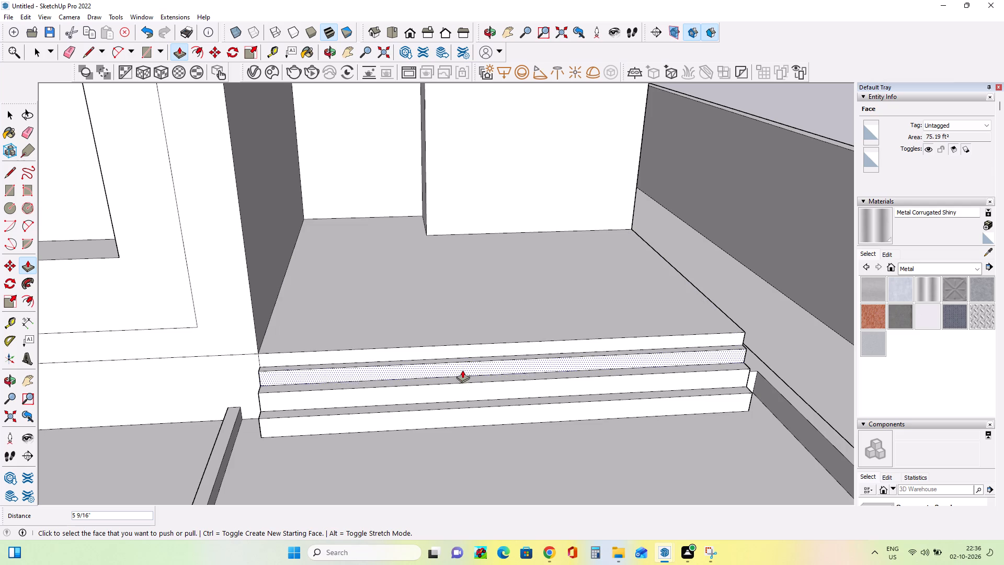
left_click(465, 399)
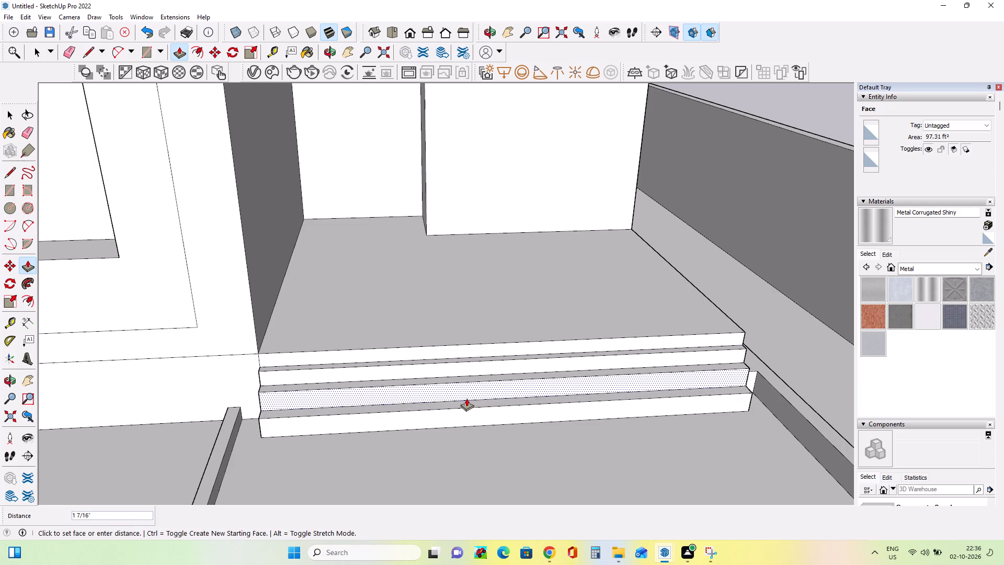
left_click(466, 398)
left_click(469, 401)
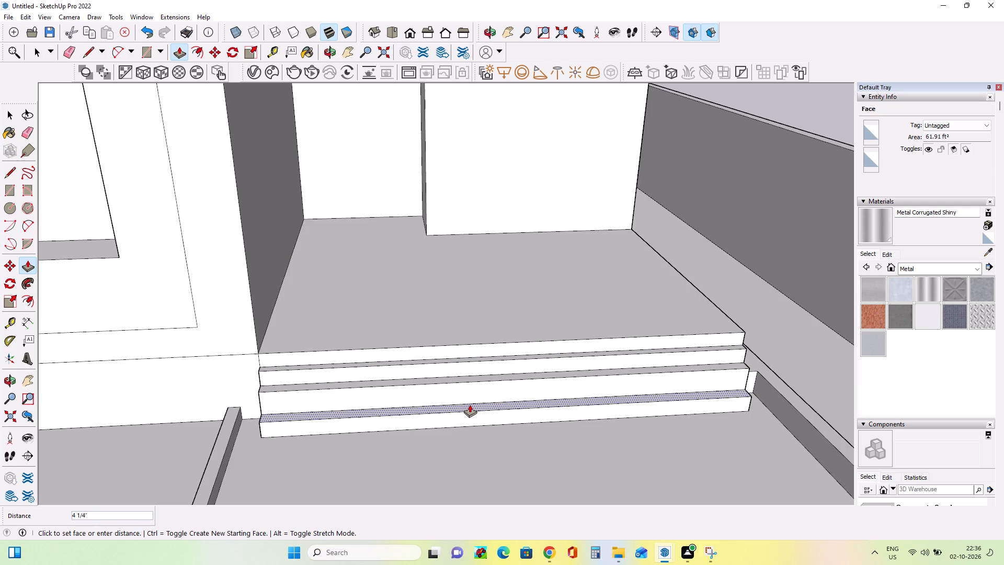
left_click(470, 404)
Lower the second tread from the bottom about 5 5/8" and the tread above it about 7".
left_click(475, 377)
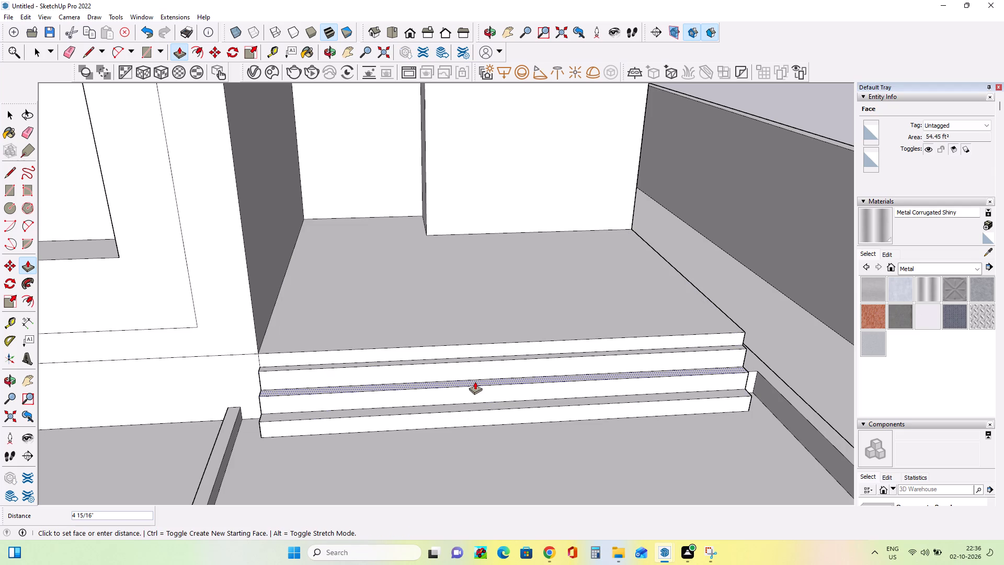
left_click(475, 381)
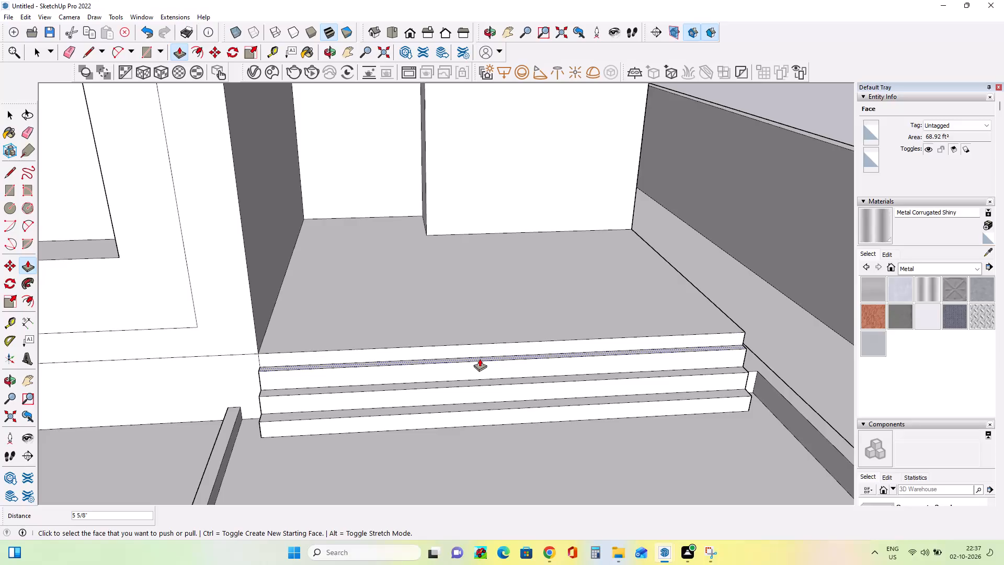
left_click(480, 358)
left_click(480, 364)
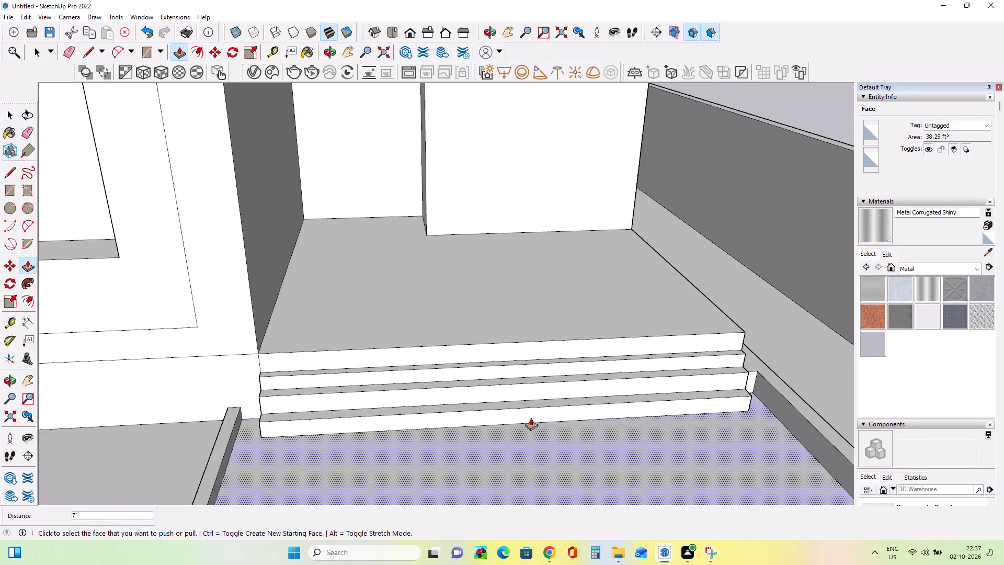
Deepen the porch steps by pulling the bottom riser out about 1' 7 7/16", the one above it slightly more, and the third about 5 7/16".
left_click(525, 402)
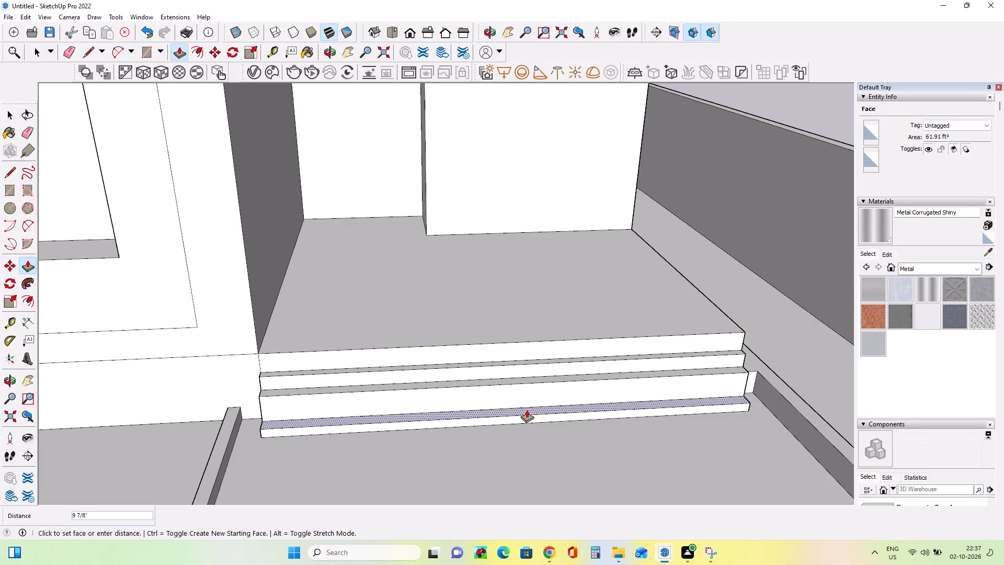
key("Escape")
left_click(527, 410)
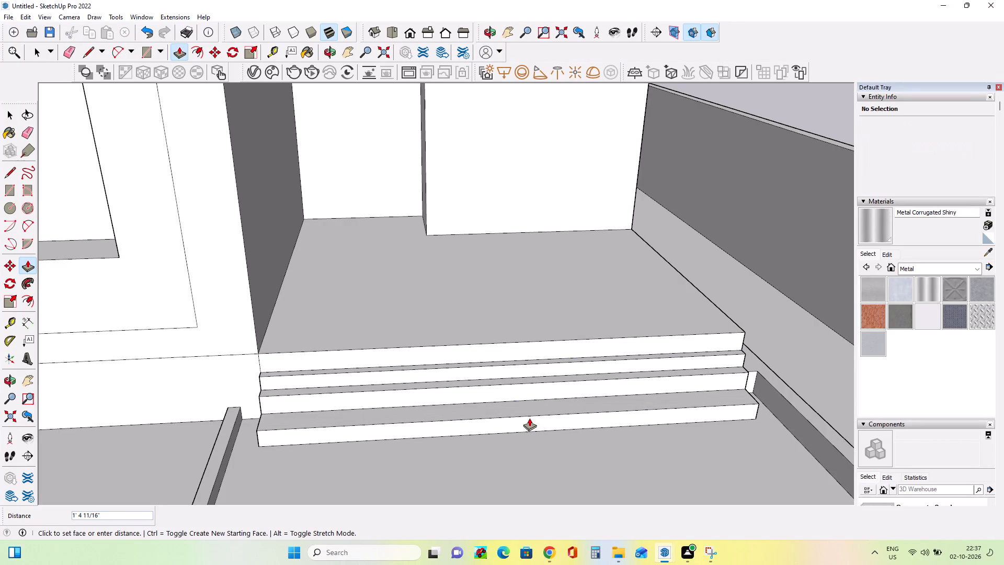
left_click(529, 420)
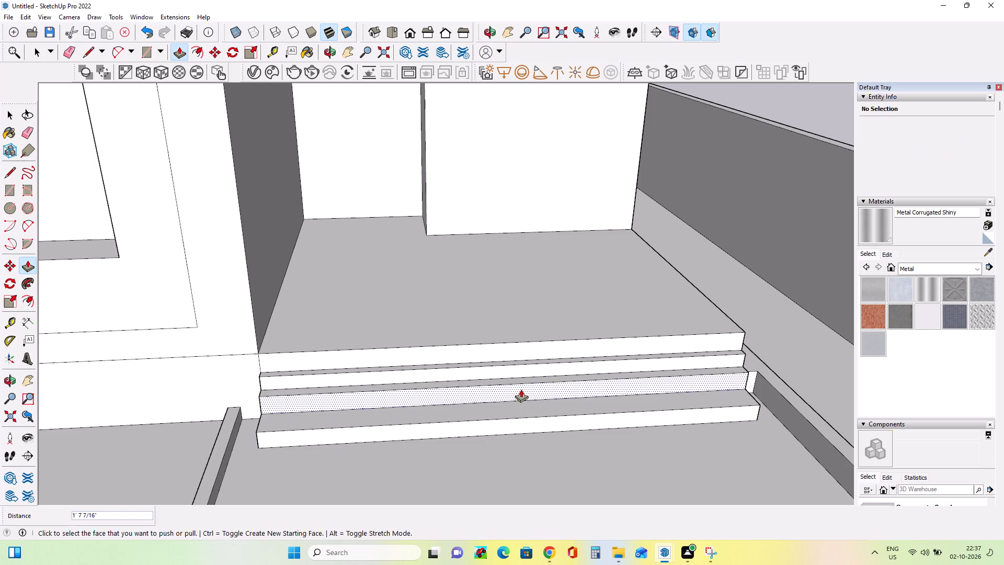
double_click(521, 389)
left_click(521, 395)
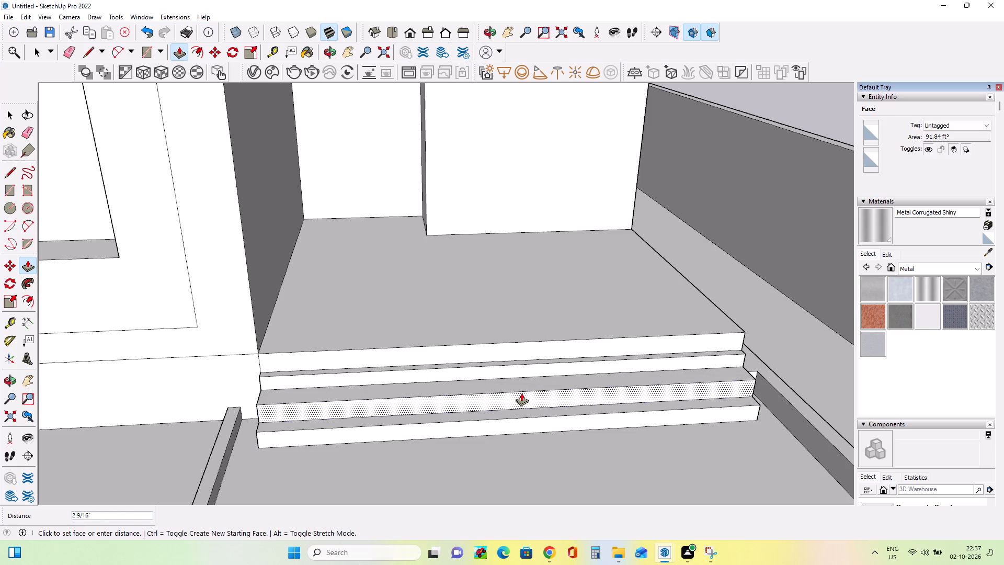
left_click(521, 393)
left_click(513, 369)
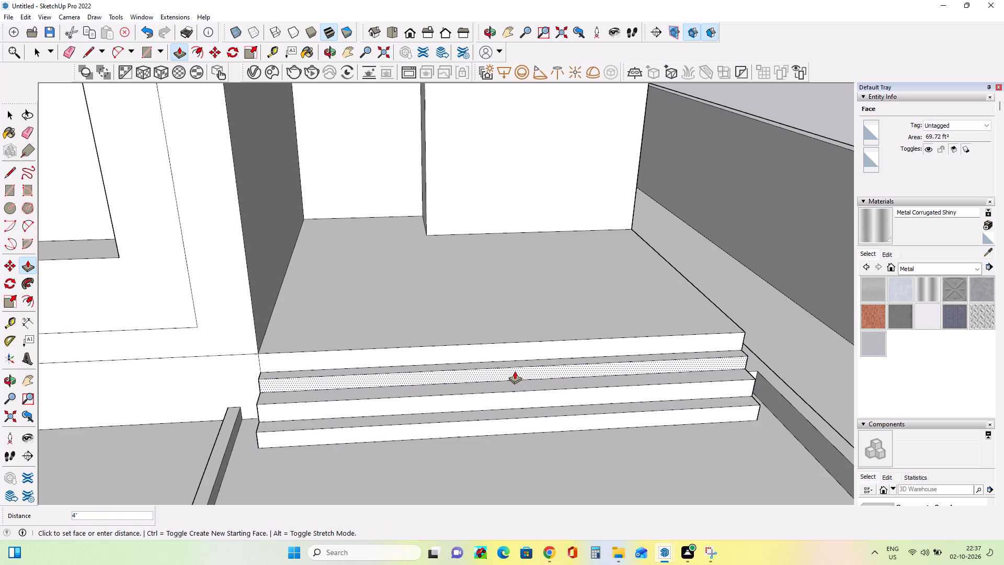
left_click(515, 371)
Examine the whole house front and porch steps against the reference image, including its wall finishes.
scroll(622, 389, "down", 6)
scroll(639, 446, "up", 1)
middle_click_drag(639, 446, 609, 432)
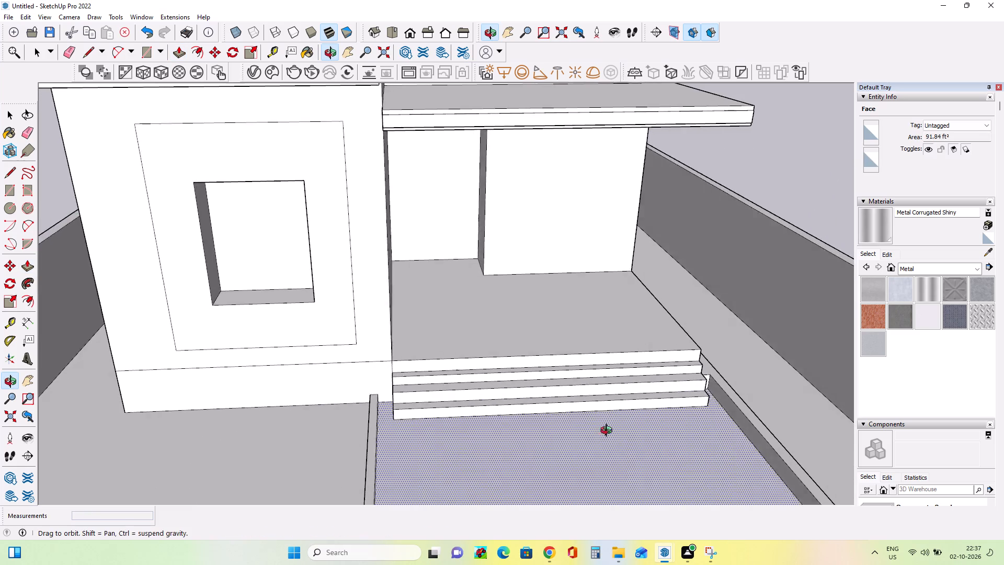
middle_click_drag(609, 432, 585, 413)
scroll(586, 413, "down", 9)
middle_click_drag(596, 452, 619, 454)
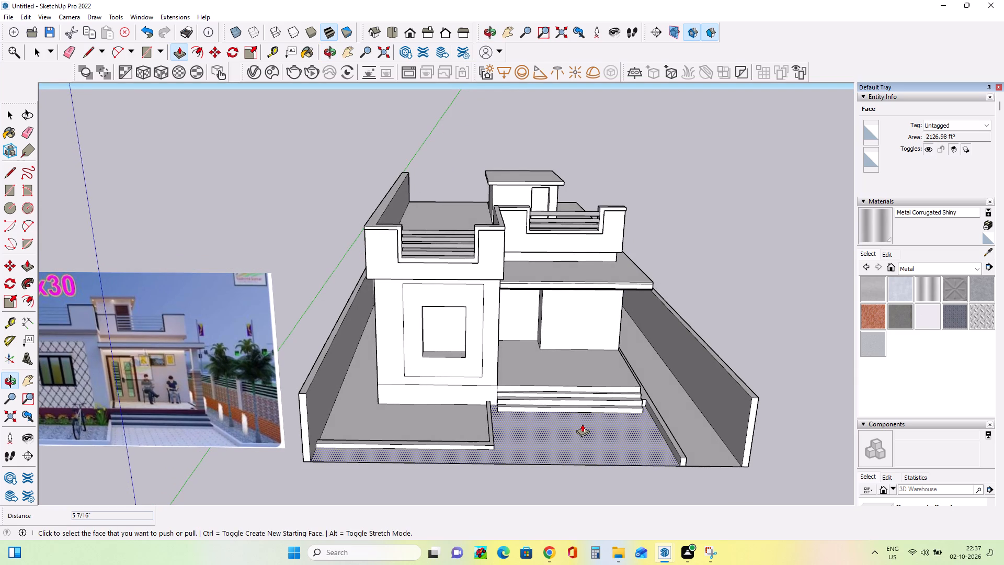
scroll(582, 424, "up", 1)
middle_click_drag(582, 424, 576, 424)
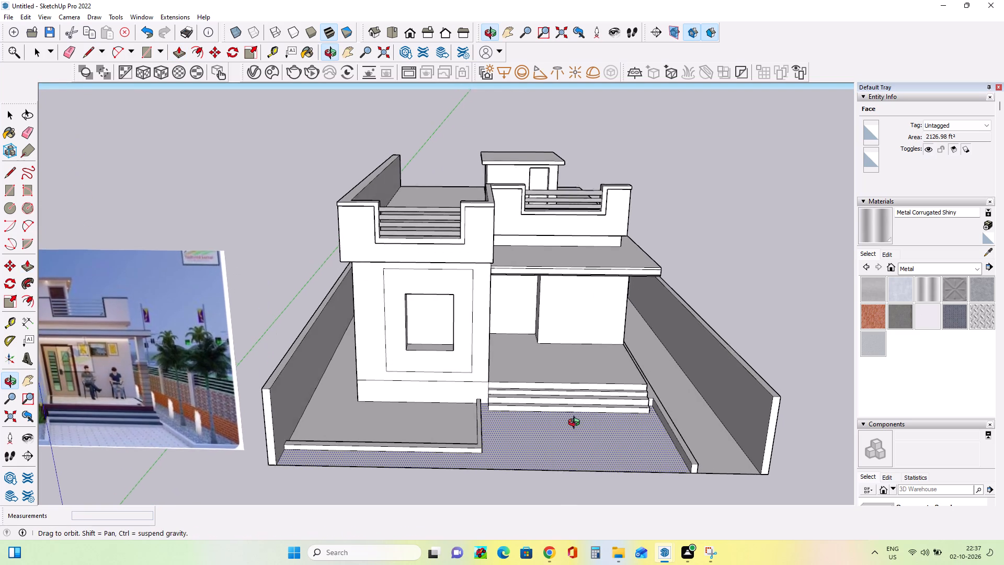
middle_click_drag(576, 424, 573, 423)
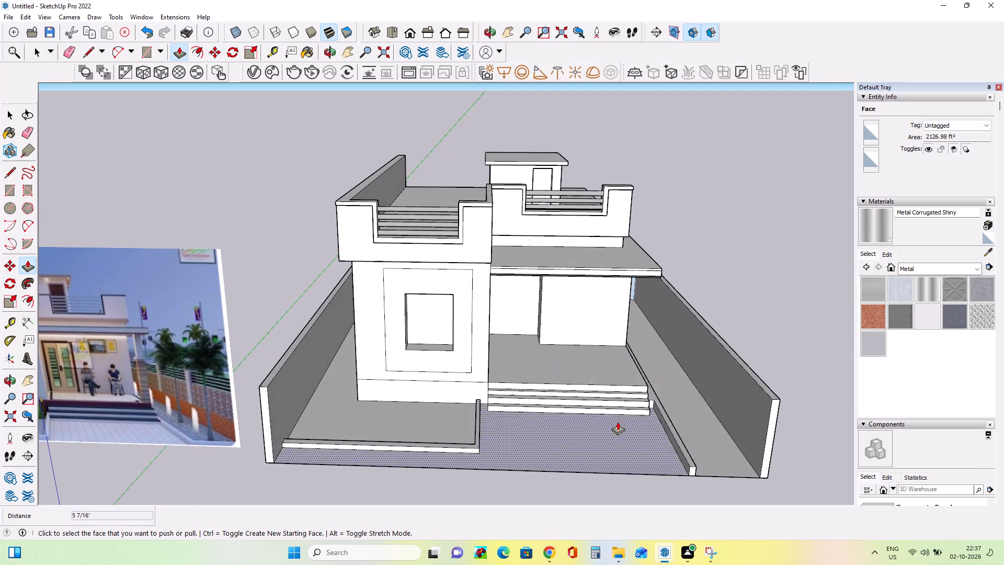
scroll(618, 421, "down", 2)
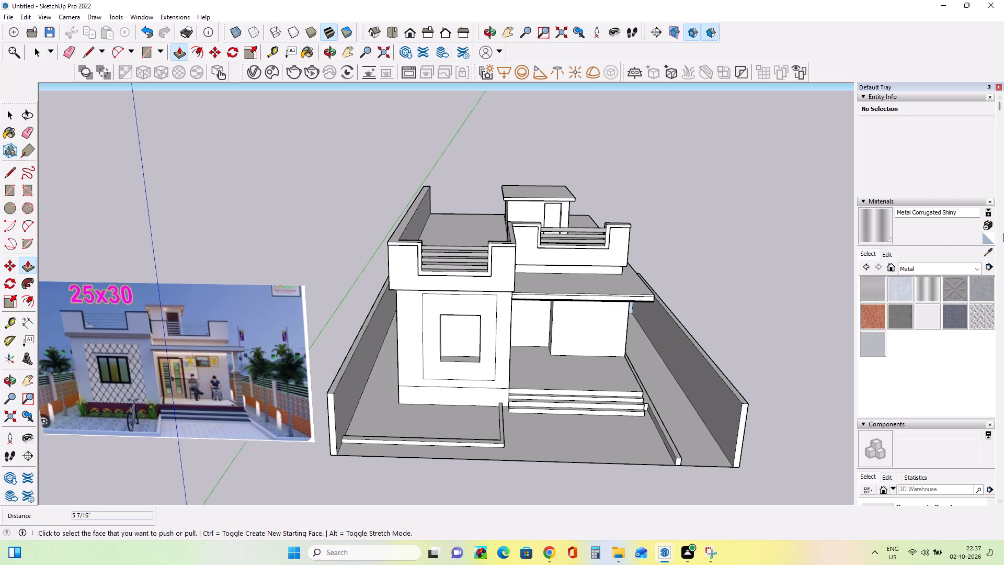
scroll(93, 340, "up", 9)
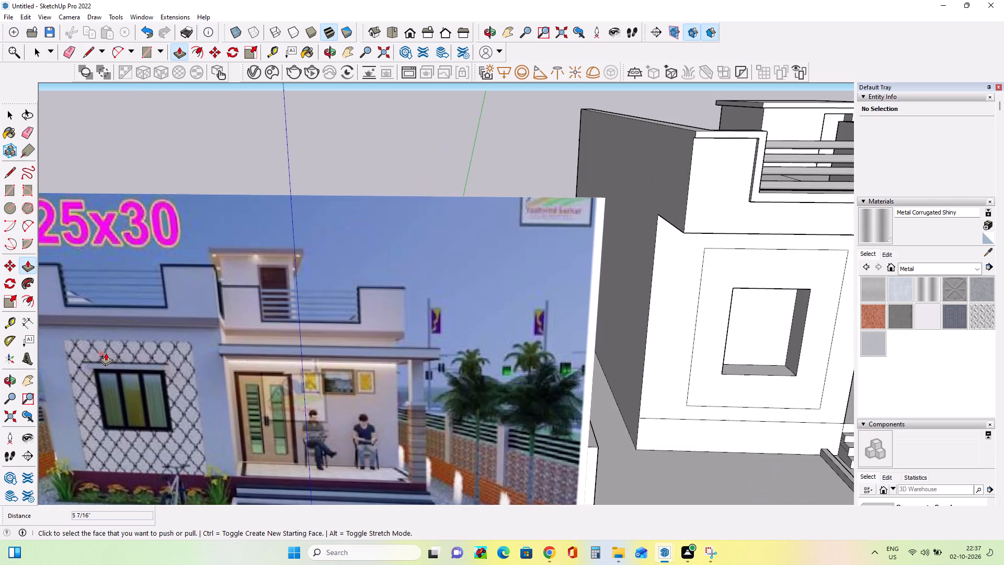
scroll(106, 353, "down", 3)
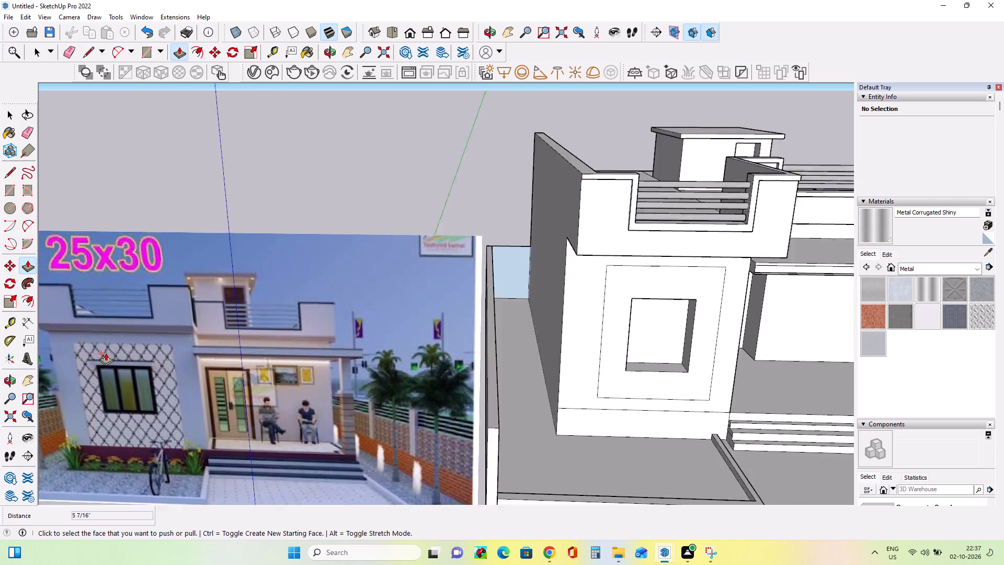
scroll(106, 353, "down", 8)
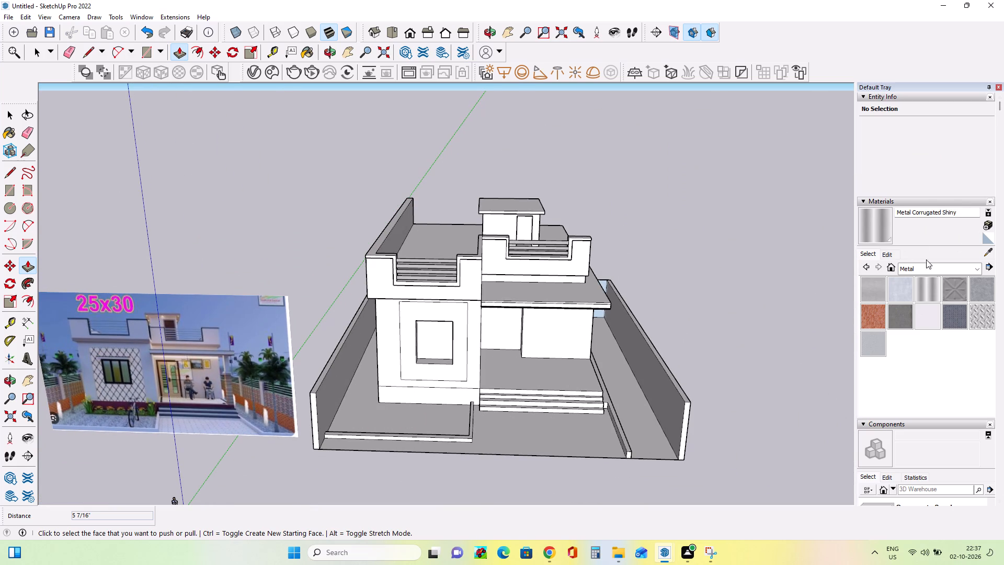
Paint the front room's wall around the window panel and the parapet face above it with Color I01 from the Colors library.
left_click(932, 268)
left_click(933, 307)
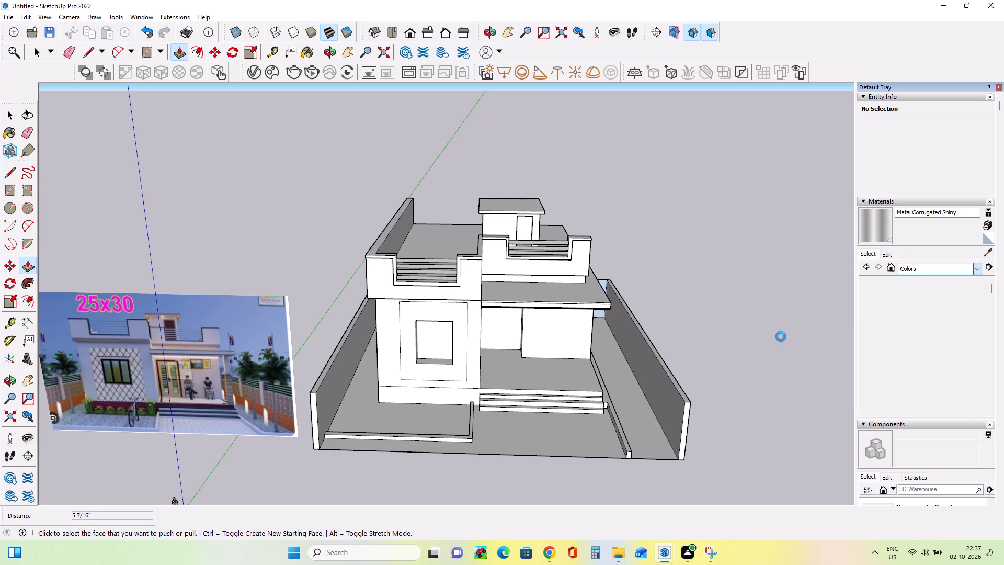
scroll(869, 349, "down", 6)
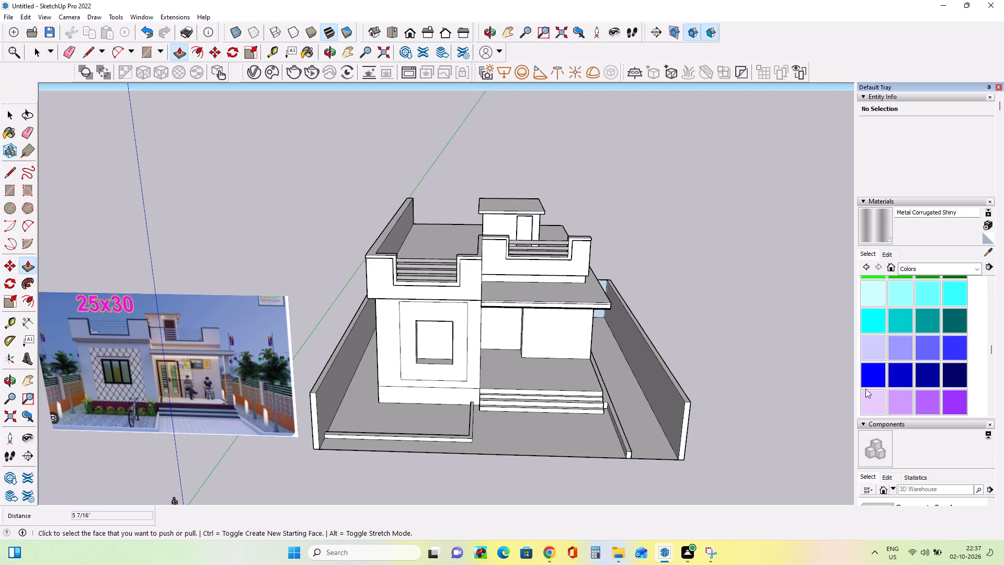
scroll(871, 379, "down", 3)
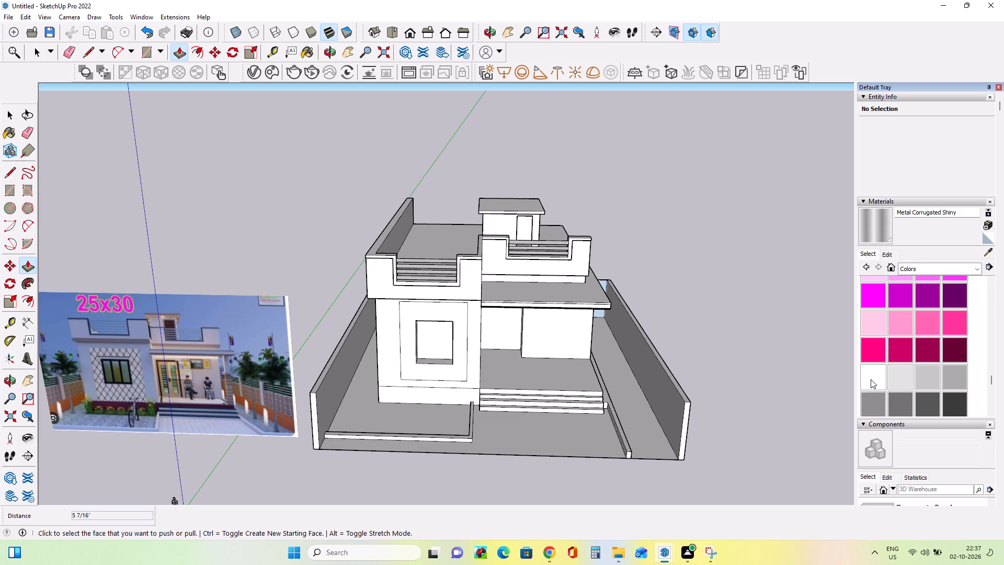
scroll(871, 379, "up", 4)
scroll(874, 380, "down", 1)
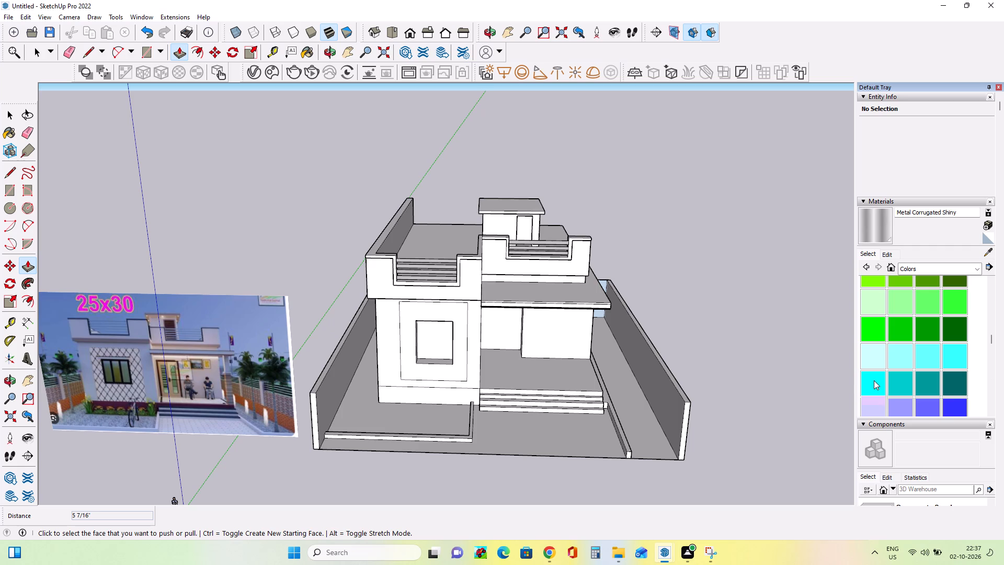
left_click(878, 358)
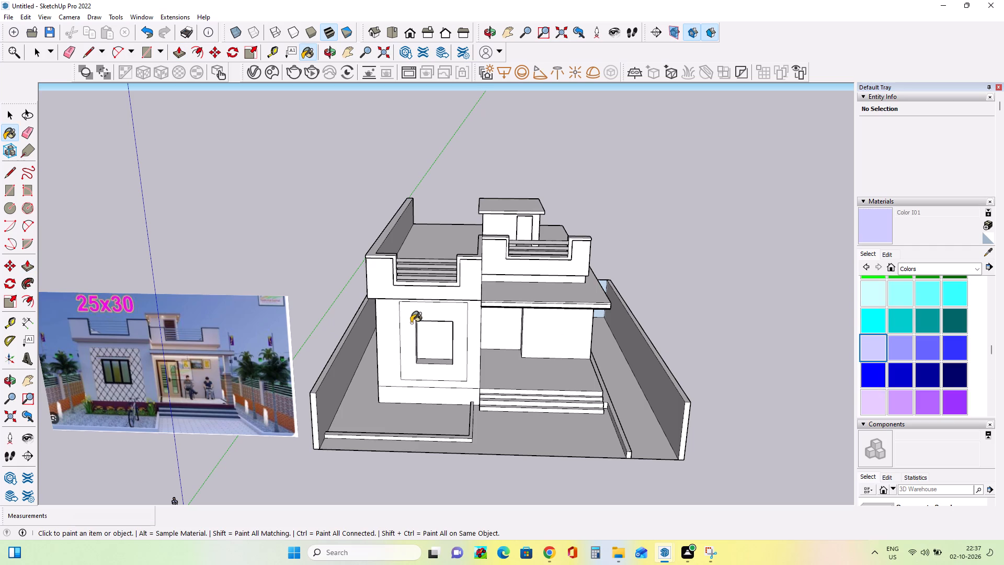
left_click(387, 316)
left_click(389, 291)
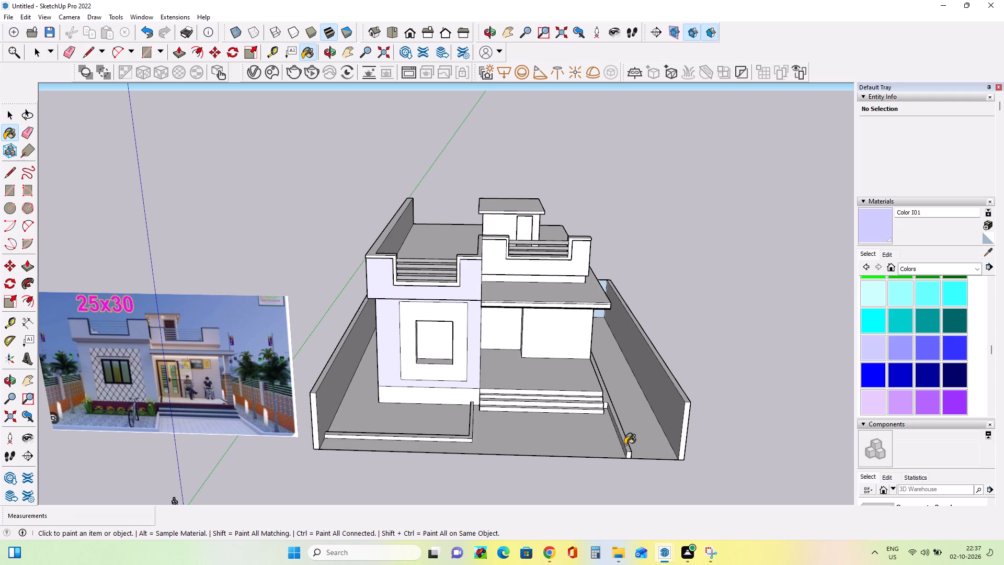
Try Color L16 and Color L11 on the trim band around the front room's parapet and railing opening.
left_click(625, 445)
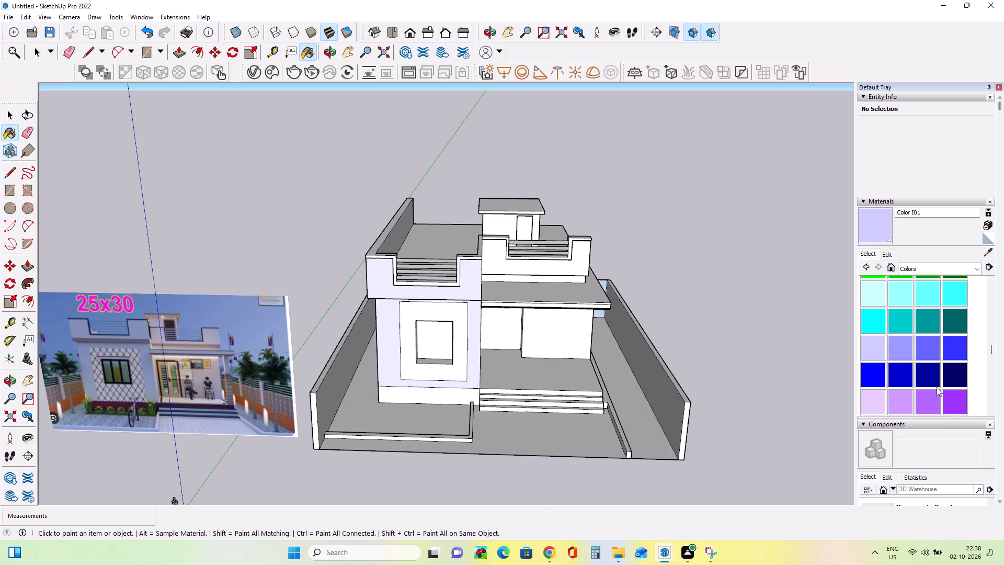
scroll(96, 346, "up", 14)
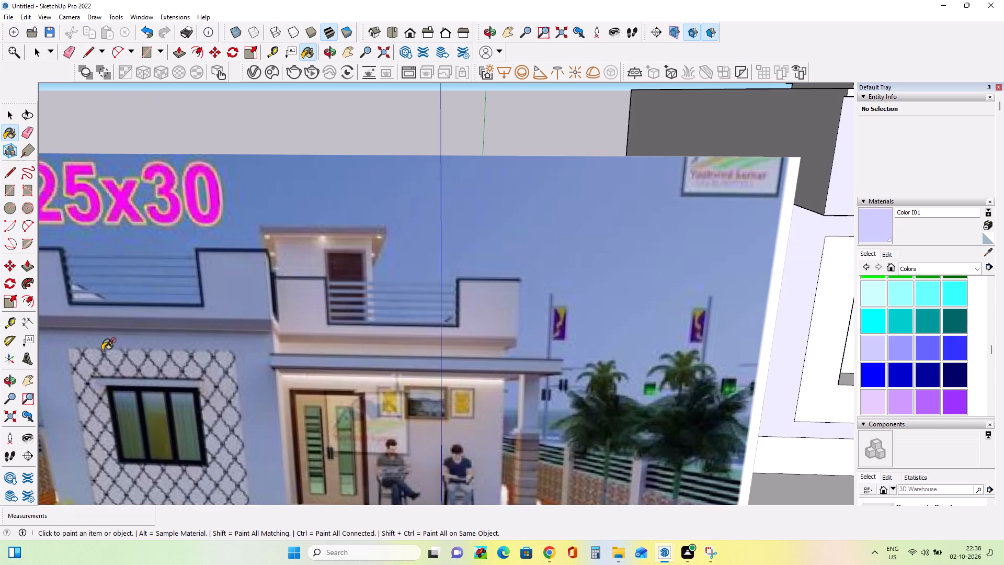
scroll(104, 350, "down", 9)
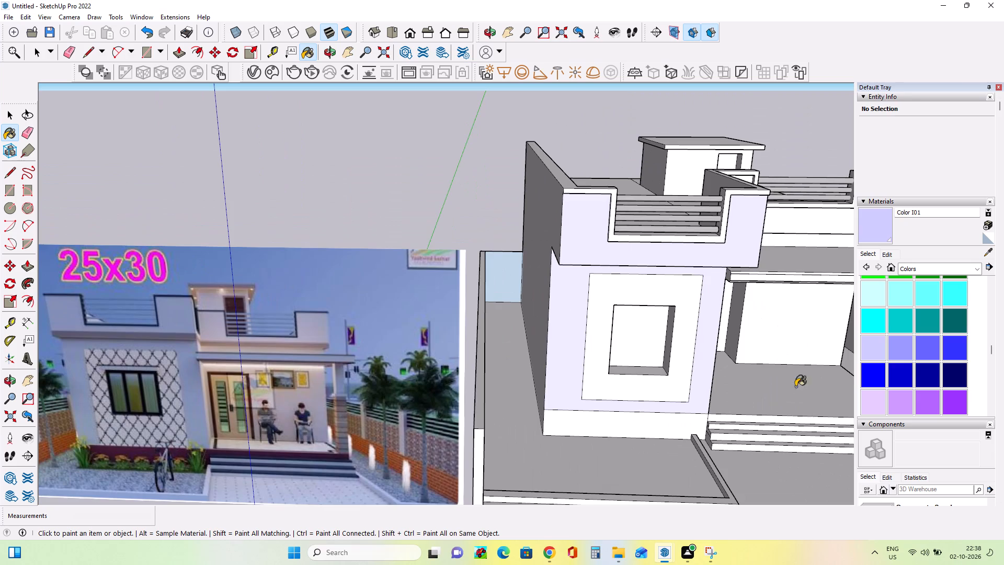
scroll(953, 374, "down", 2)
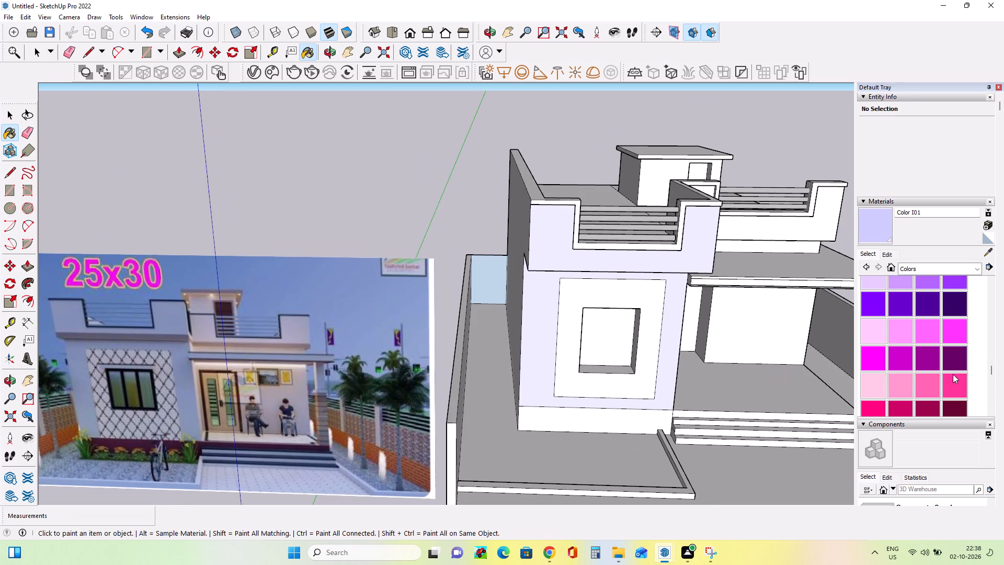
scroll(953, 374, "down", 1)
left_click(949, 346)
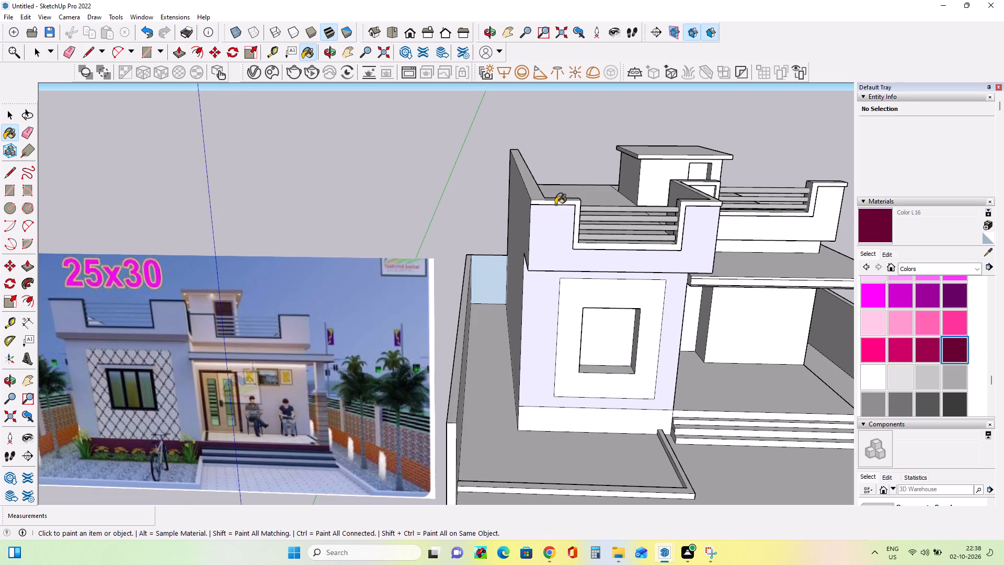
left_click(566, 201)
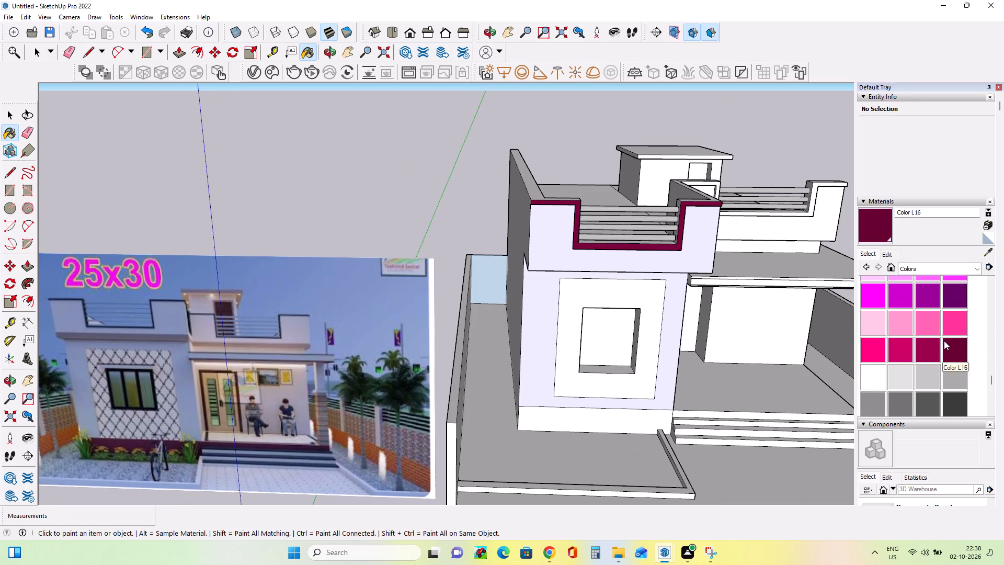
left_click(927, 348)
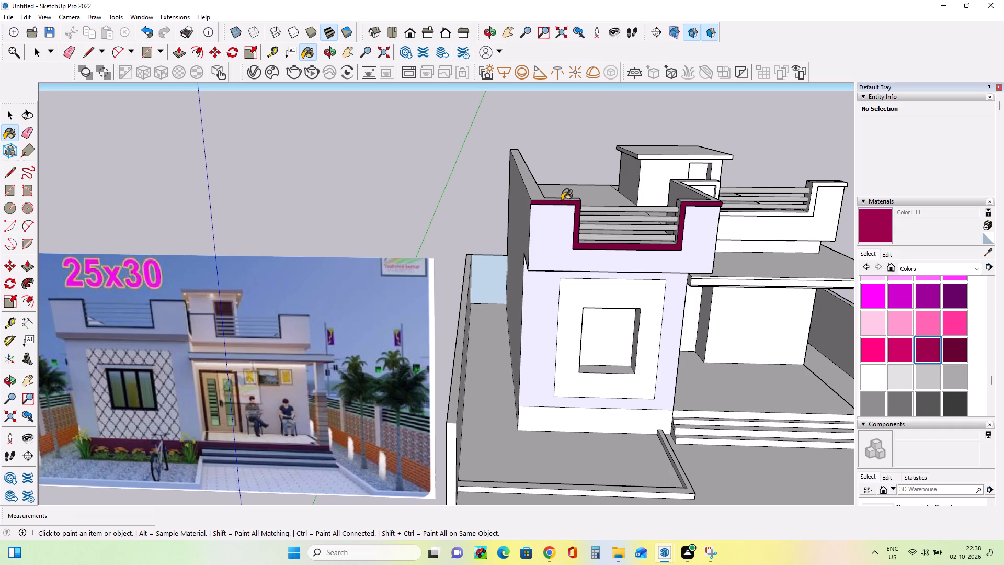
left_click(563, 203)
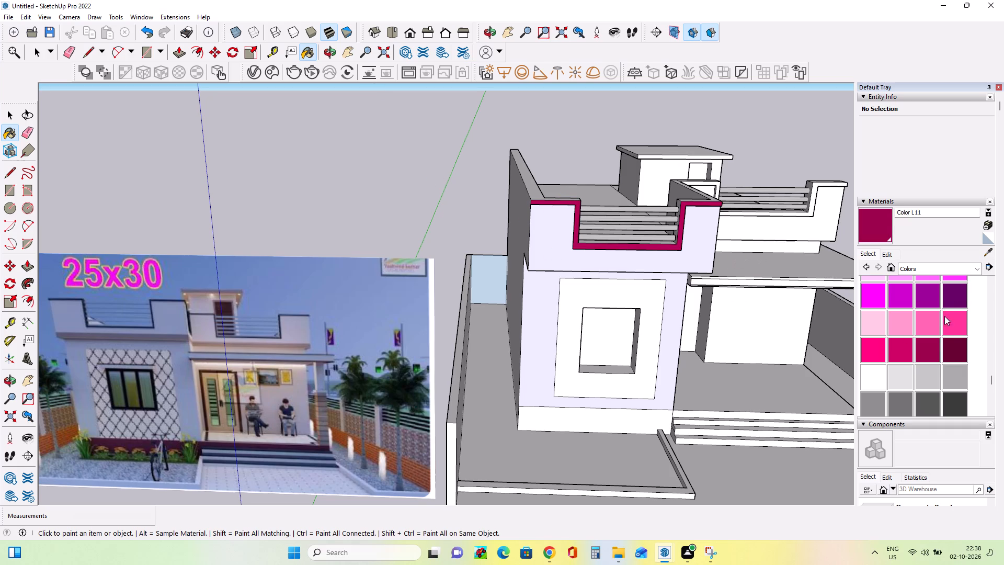
Paint the front room's parapet trim band with Color J08 from the Colors library.
scroll(927, 319, "up", 1)
left_click(959, 302)
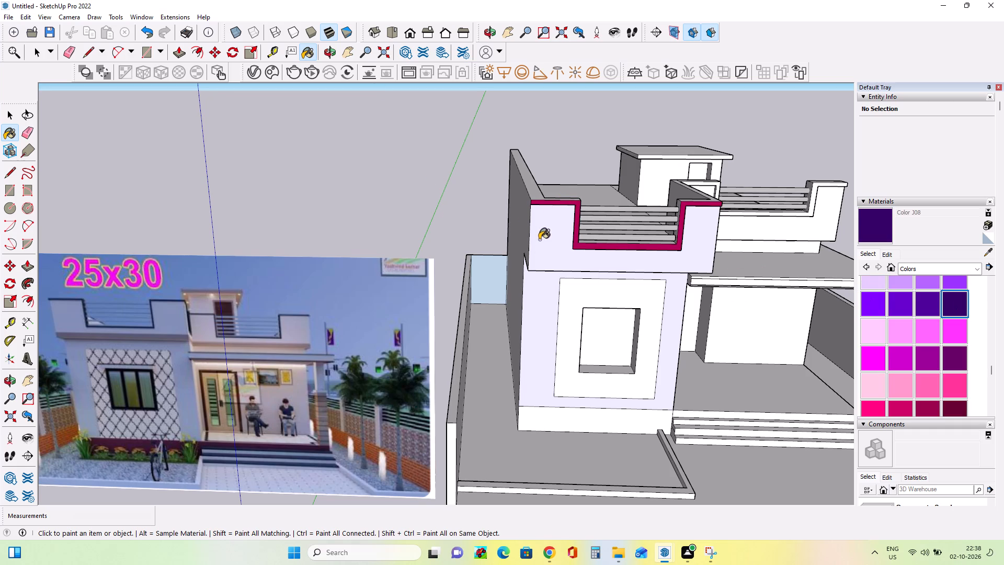
left_click(556, 203)
Examine the parapet trim's colour and thickness in the reference image against the painted band on the model.
middle_click_drag(607, 255, 566, 221)
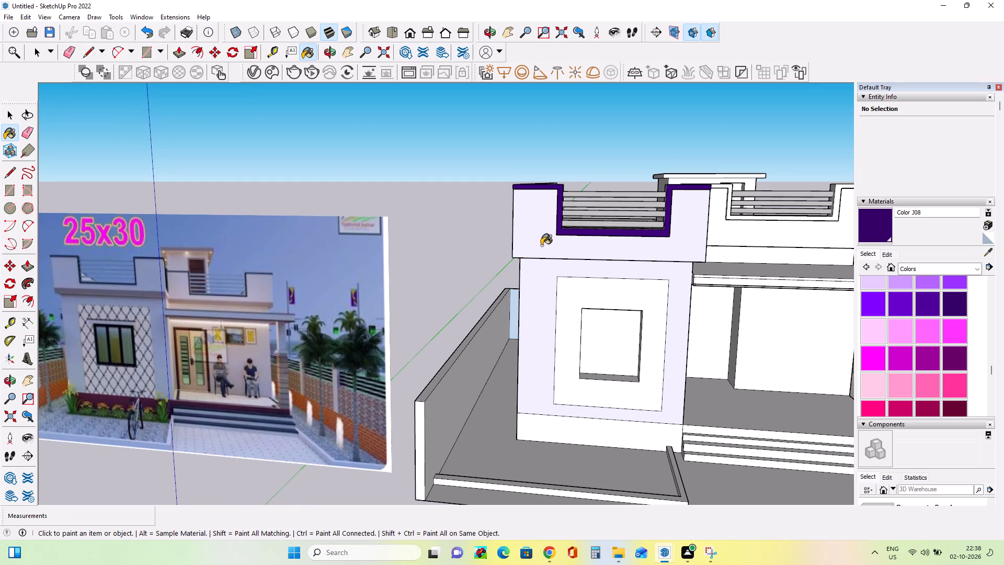
middle_click_drag(537, 246, 621, 253)
scroll(192, 283, "up", 6)
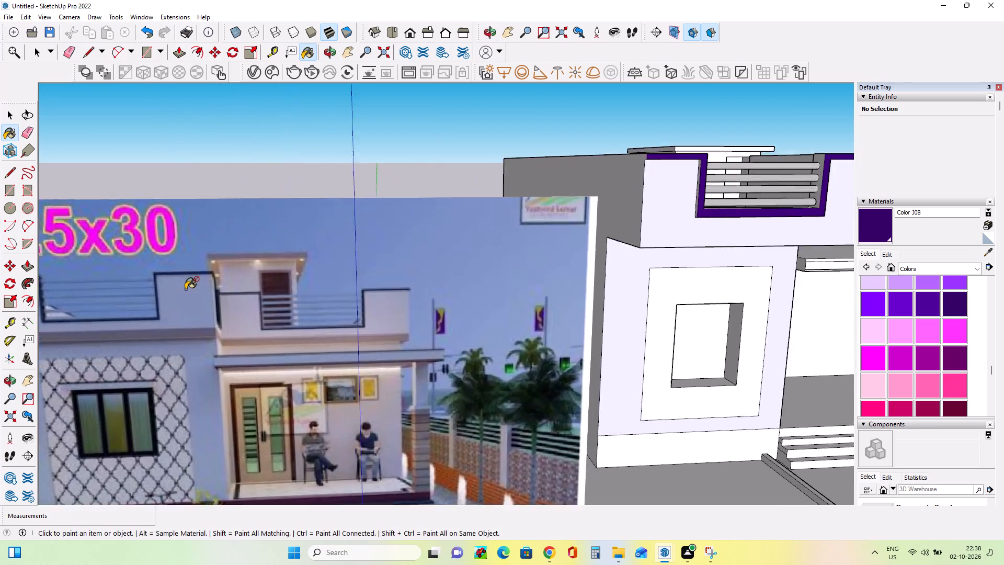
scroll(187, 289, "up", 7)
scroll(187, 289, "down", 10)
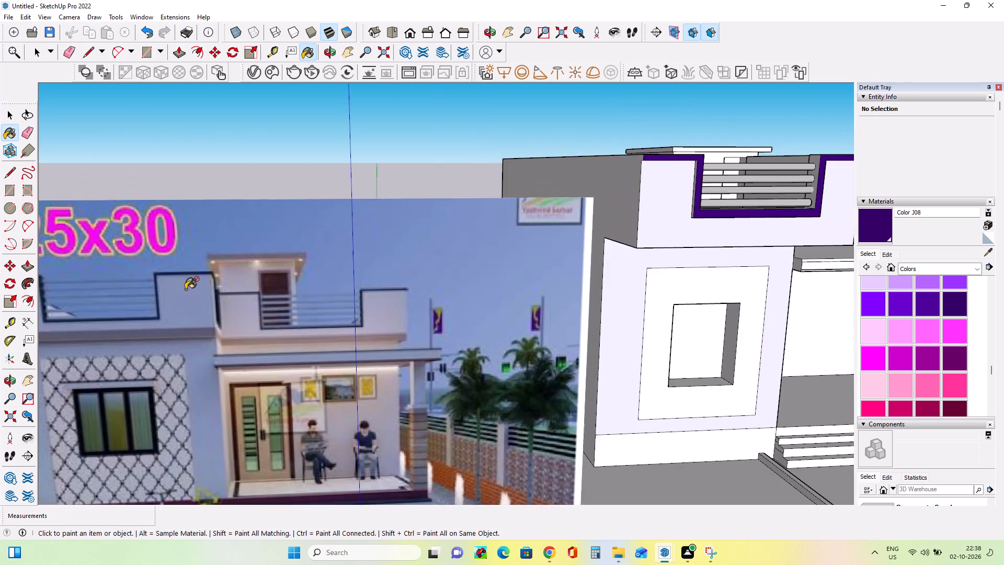
scroll(187, 289, "down", 5)
scroll(234, 273, "down", 3)
Thin the trim on the front parapet's left pier with Push/Pull: top band about 6 5/8", vertical band about 5 7/16" plus 1 7/16".
scroll(501, 243, "up", 4)
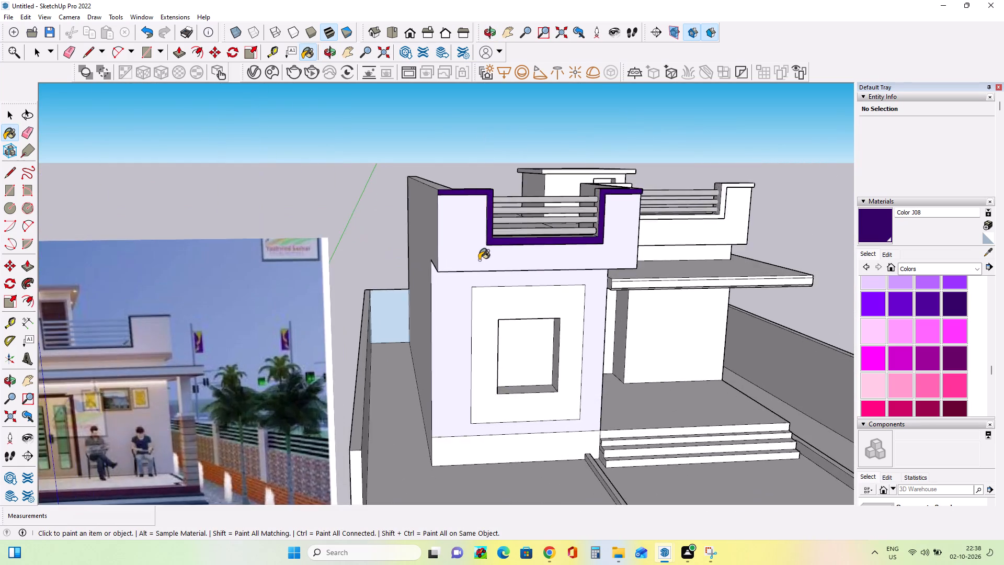
scroll(479, 260, "up", 4)
middle_click_drag(471, 264, 545, 248)
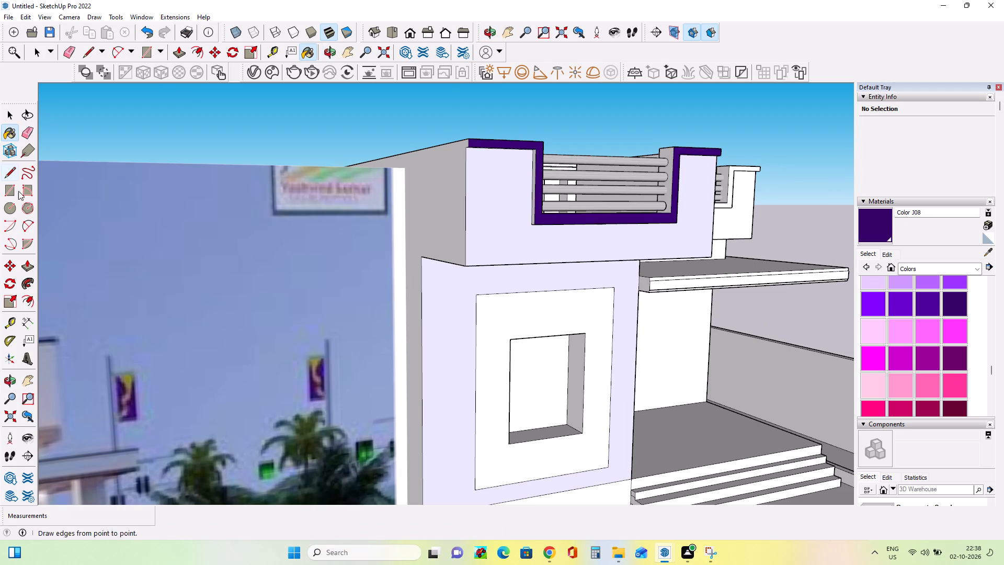
left_click(27, 268)
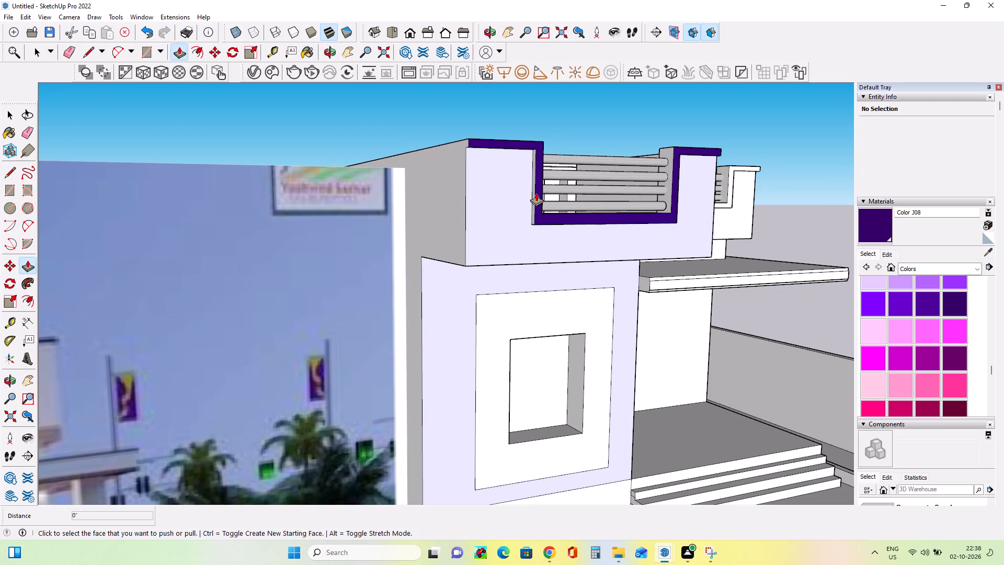
left_click(533, 194)
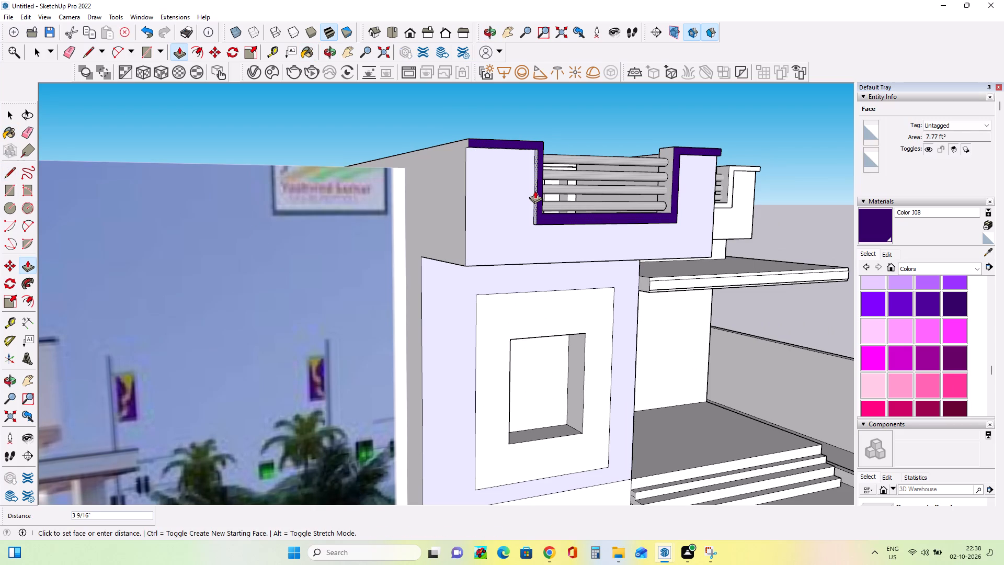
left_click(536, 190)
scroll(522, 167, "up", 1)
middle_click_drag(522, 166, 521, 158)
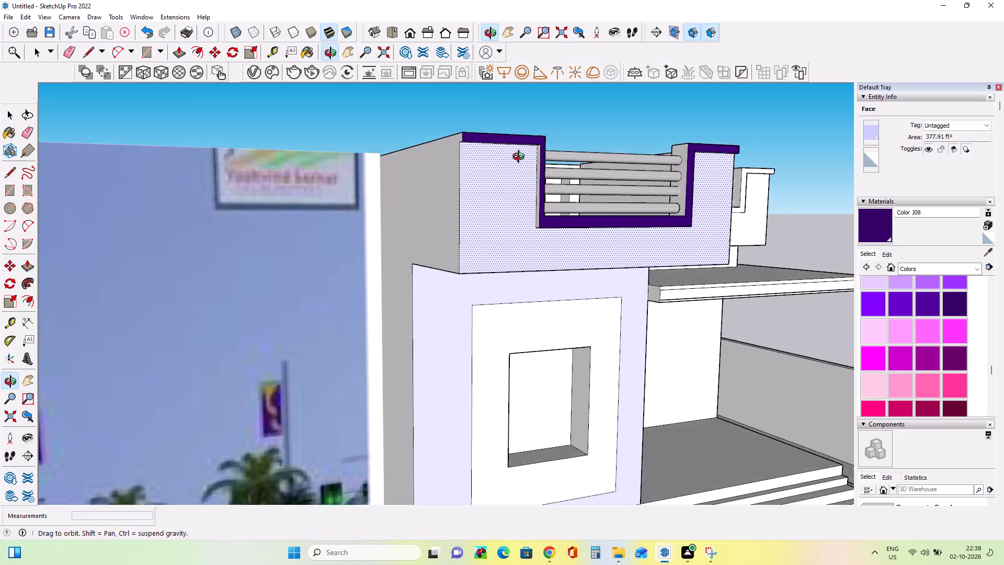
middle_click_drag(521, 158, 516, 125)
scroll(515, 119, "up", 8)
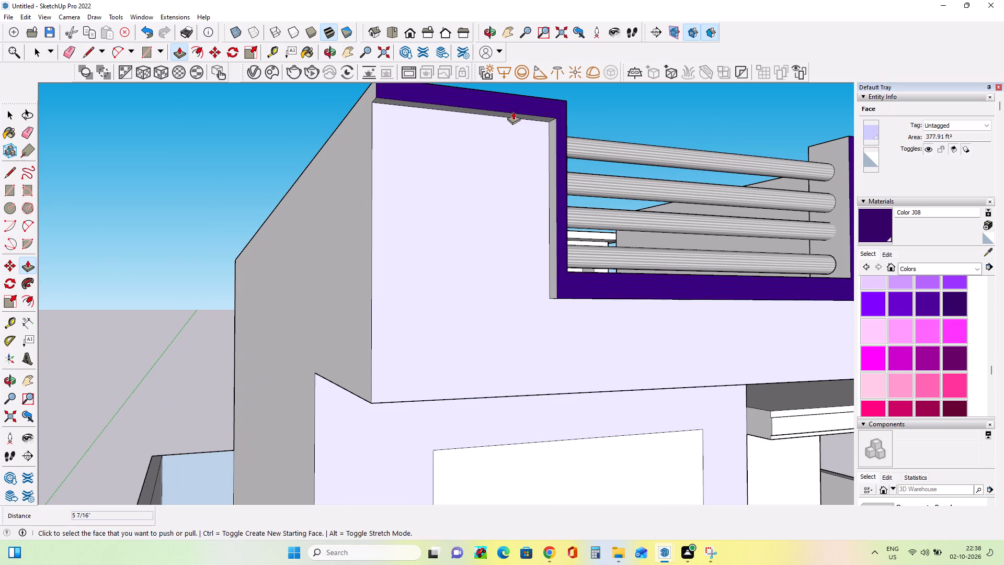
left_click(512, 113)
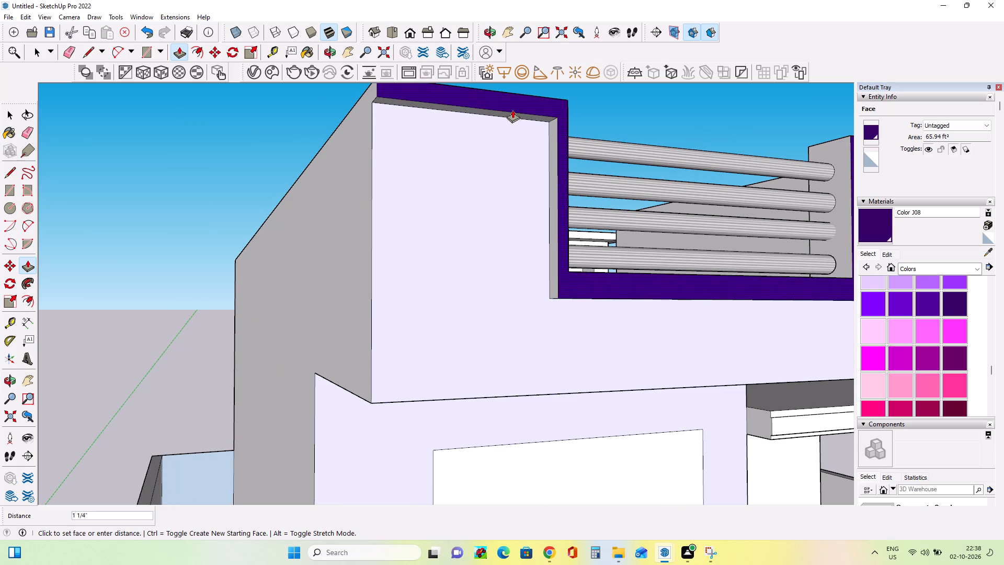
key("Escape")
left_click(512, 115)
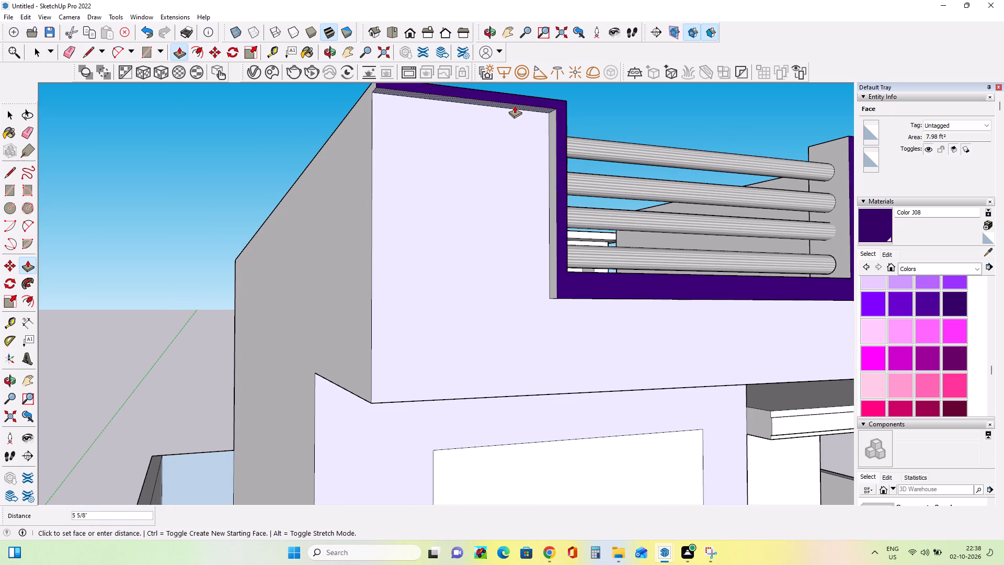
left_click(515, 104)
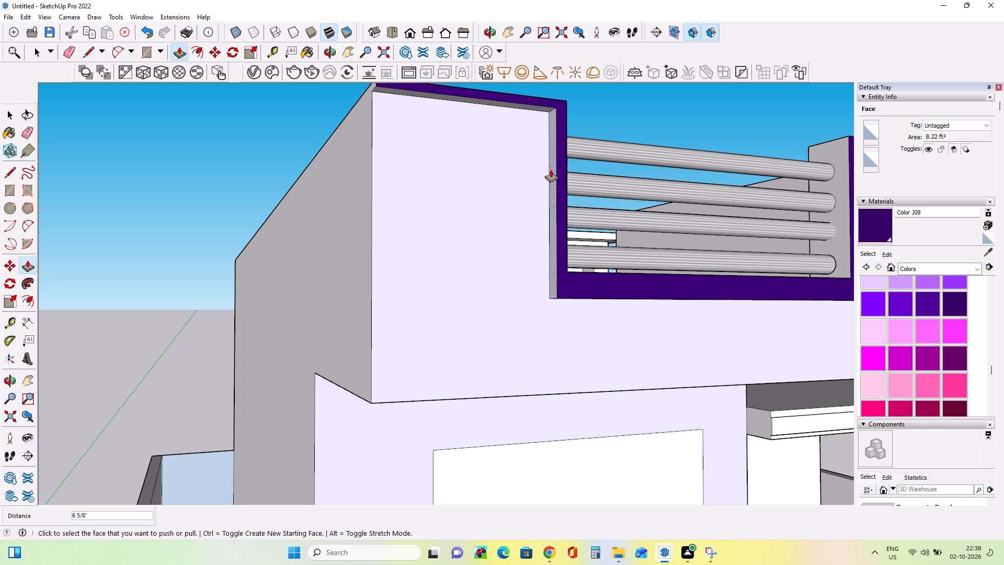
left_click(551, 169)
left_click(553, 168)
Thin the trim band beneath the front parapet's railing by pushing its underside up about 11 1/8".
middle_click_drag(634, 286, 539, 221)
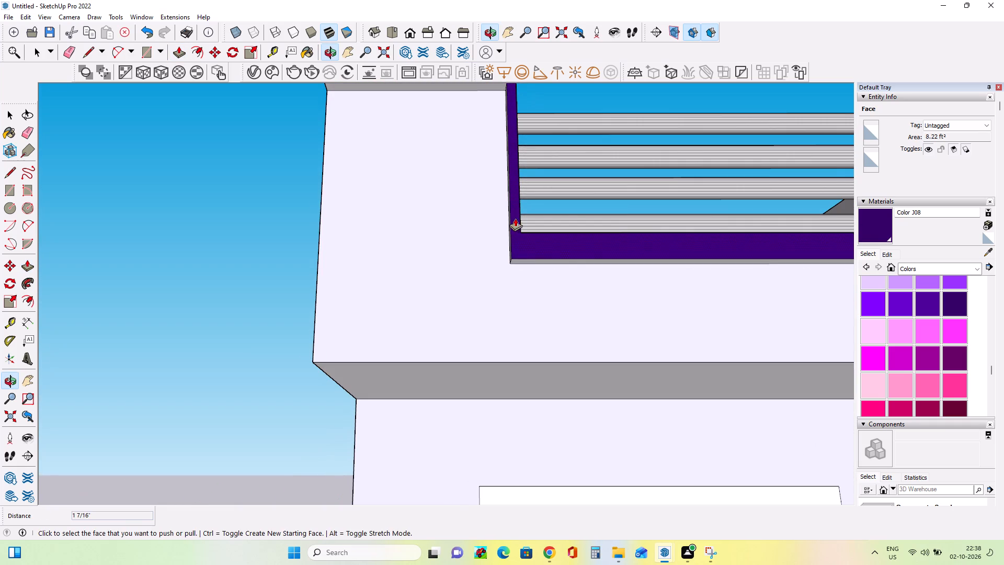
left_click(590, 260)
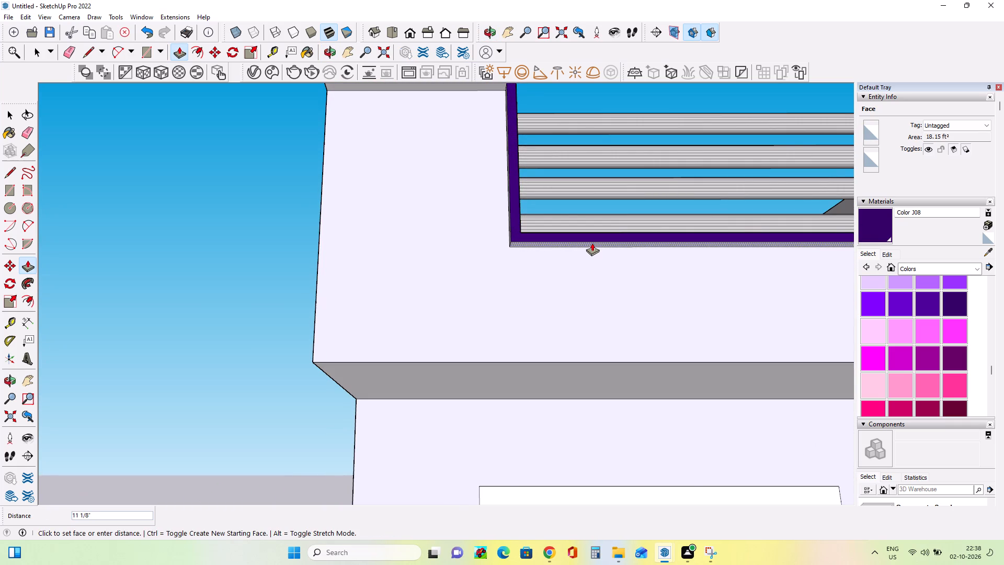
left_click(592, 243)
Thin the vertical trim band on the front parapet's right pier by about 7 5/16".
scroll(473, 268, "down", 13)
middle_click_drag(750, 277, 601, 314)
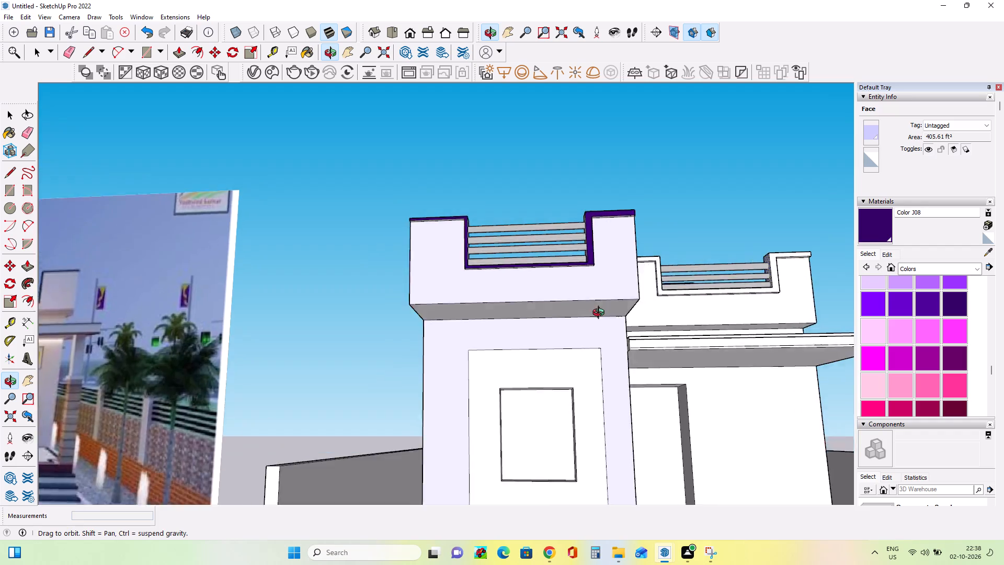
middle_click_drag(601, 314, 450, 348)
scroll(374, 296, "up", 9)
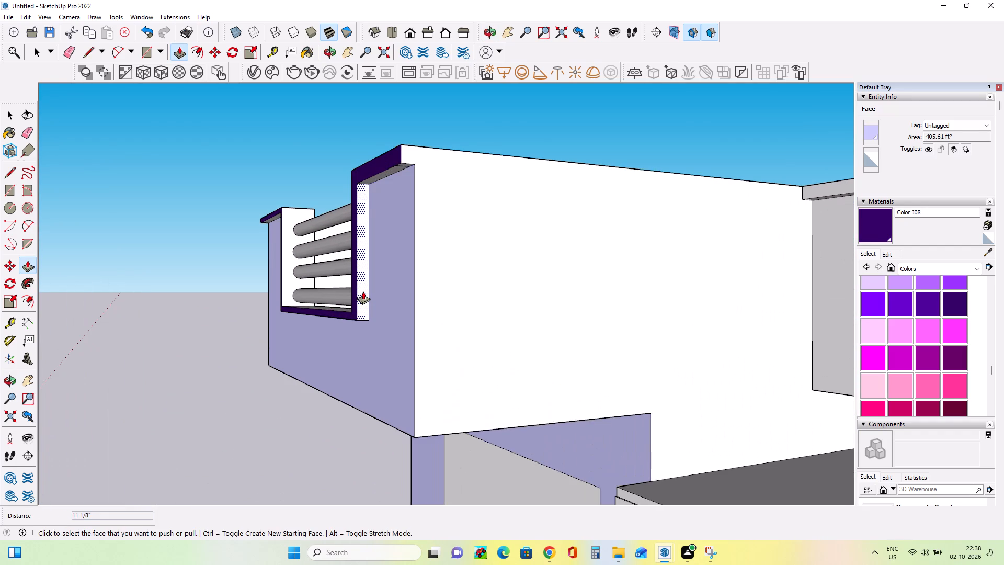
left_click(363, 291)
double_click(360, 288)
Thin the top trim band on the front parapet's right pier, pushing the leftover corner piece up about 4 7/8" to match.
middle_click_drag(376, 322, 526, 352)
middle_click_drag(533, 239, 537, 152)
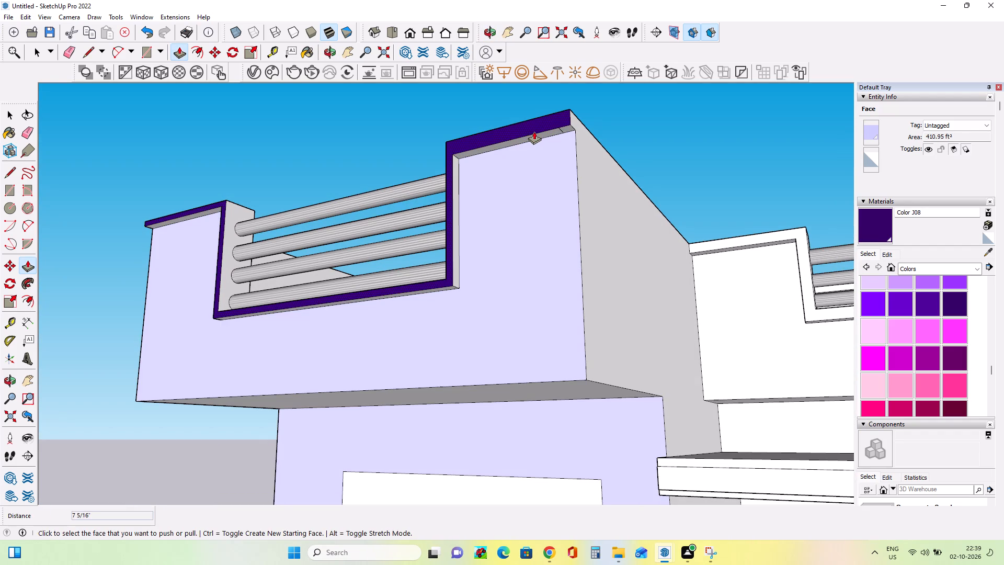
left_click(534, 135)
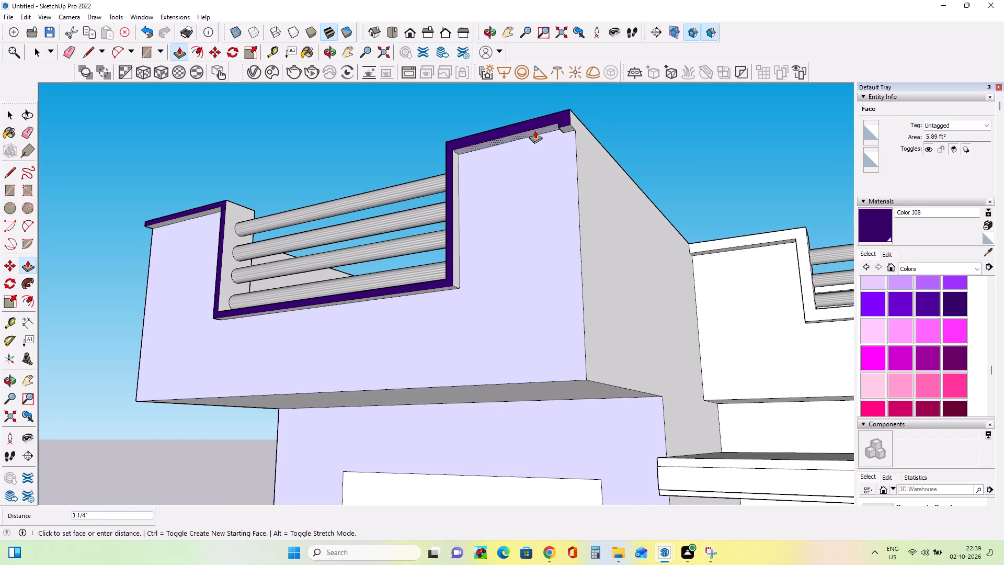
left_click(535, 129)
left_click(567, 127)
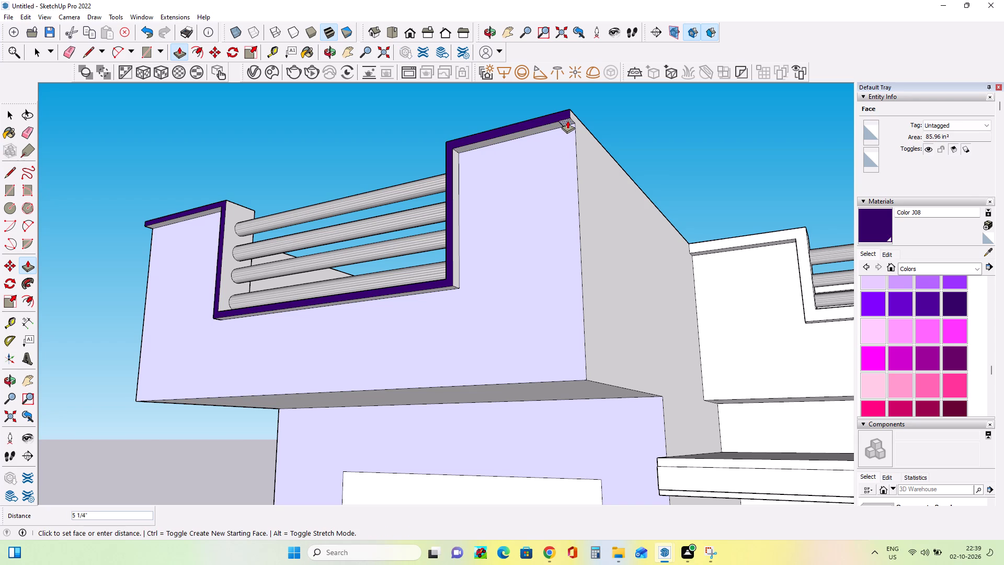
left_click(551, 122)
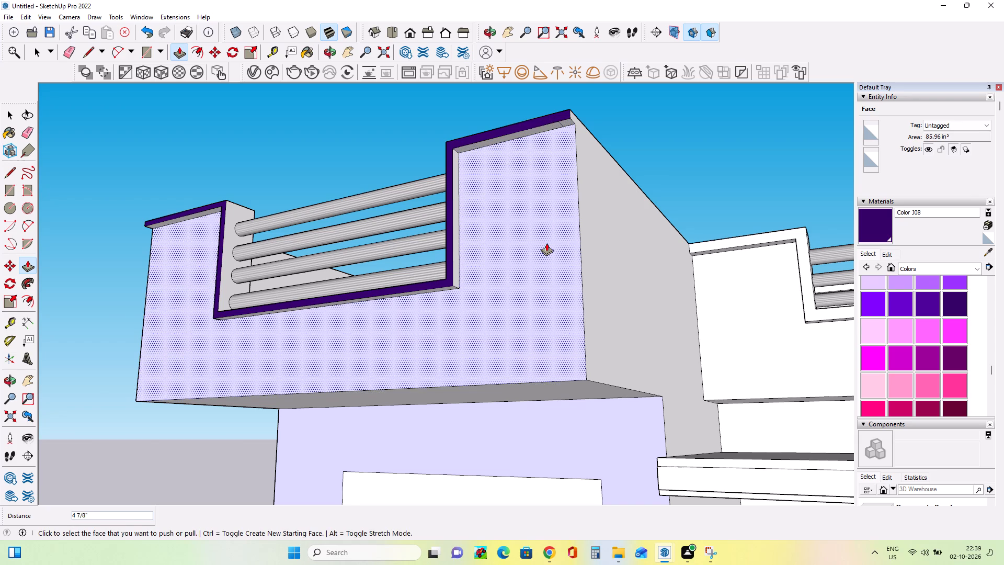
Thin the trim band beneath the rear parapet's railing by pushing its underside up with Push/Pull.
scroll(546, 245, "down", 14)
middle_click_drag(570, 307, 759, 412)
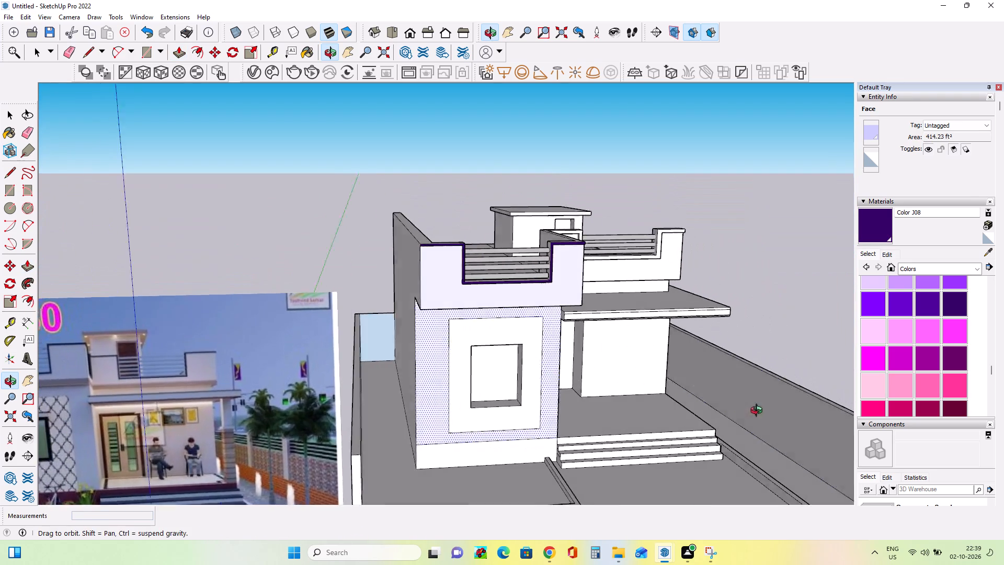
middle_click_drag(759, 412, 758, 413)
scroll(658, 256, "up", 9)
middle_click_drag(647, 273, 547, 181)
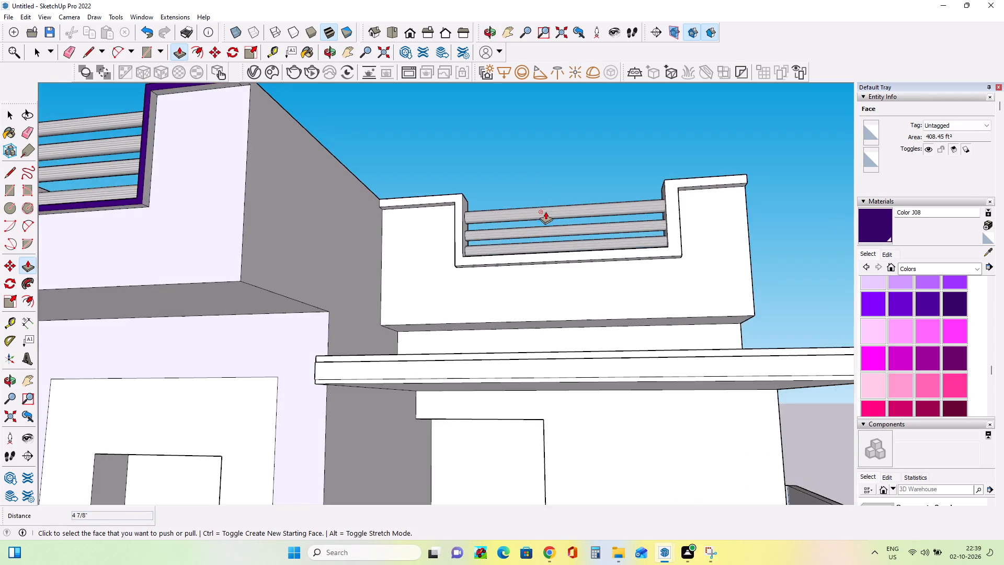
scroll(557, 275, "up", 7)
middle_click_drag(557, 266, 541, 230)
left_click(551, 240)
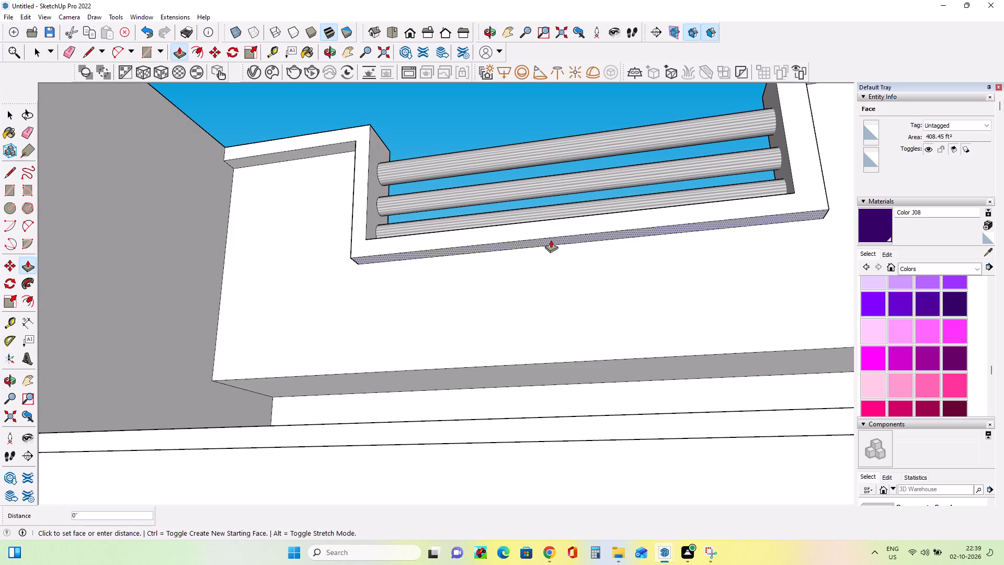
left_click(552, 231)
Thin the trim on the rear parapet's left pier: top band by about 3 5/8", vertical band by about 6 13/16".
left_click(318, 146)
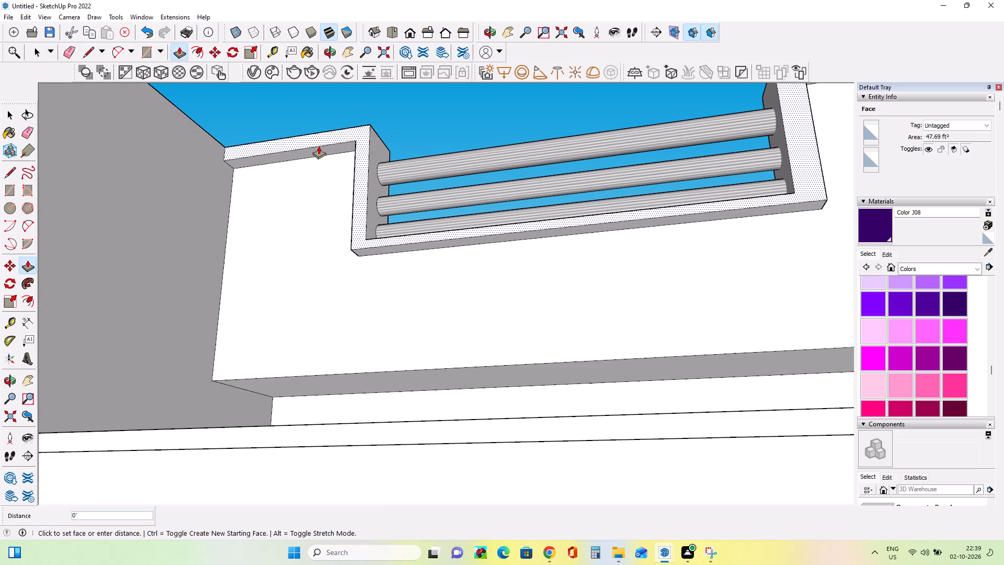
key("Escape")
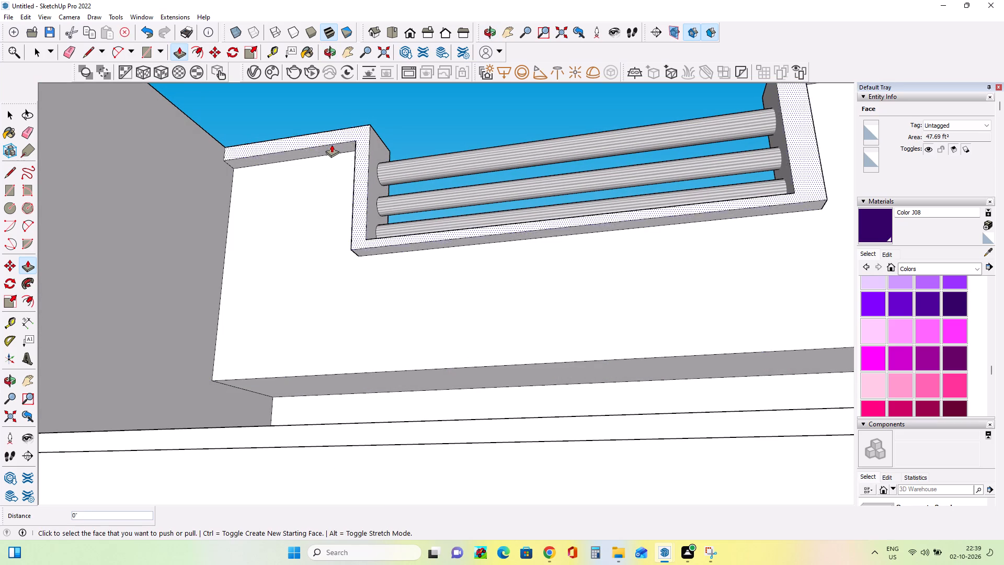
left_click(332, 145)
left_click(333, 141)
middle_click_drag(372, 225, 427, 241)
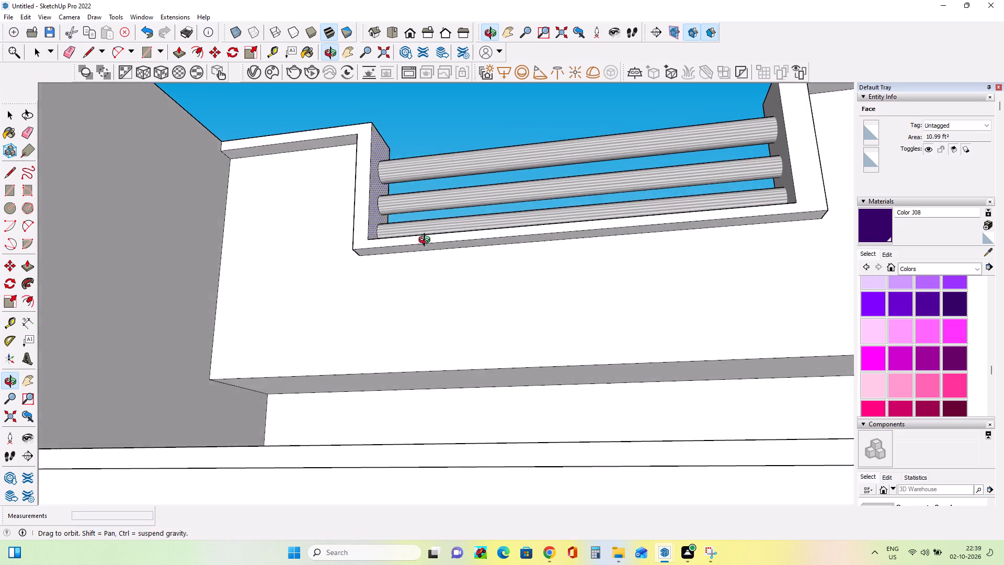
middle_click_drag(427, 241, 569, 252)
middle_click_drag(470, 223, 345, 258)
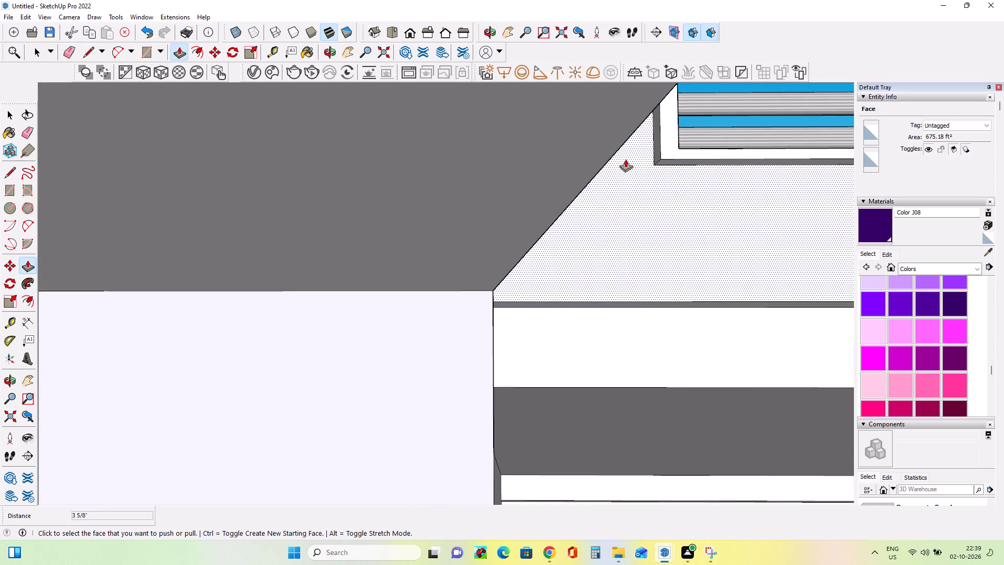
scroll(636, 146, "up", 3)
left_click(662, 148)
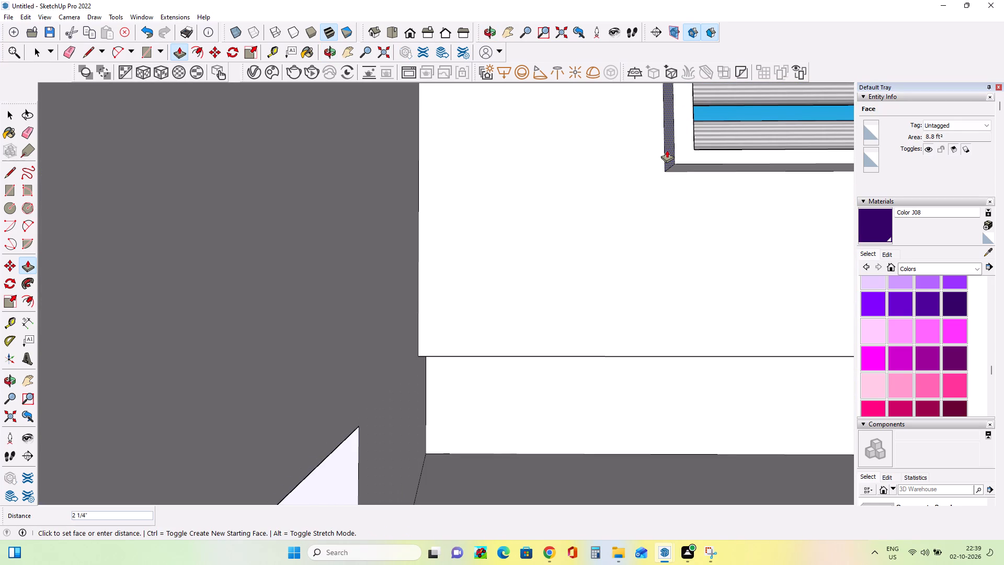
left_click(677, 150)
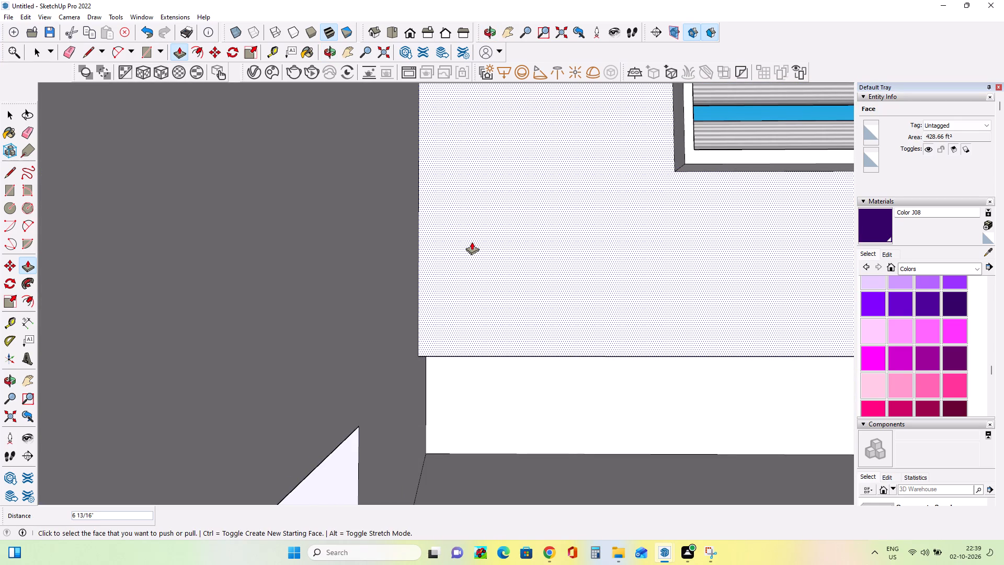
Thin the trim on the rear parapet's right pier: vertical band by about 9 1/8", top band by about 5 13/16".
scroll(690, 170, "down", 4)
scroll(624, 216, "down", 4)
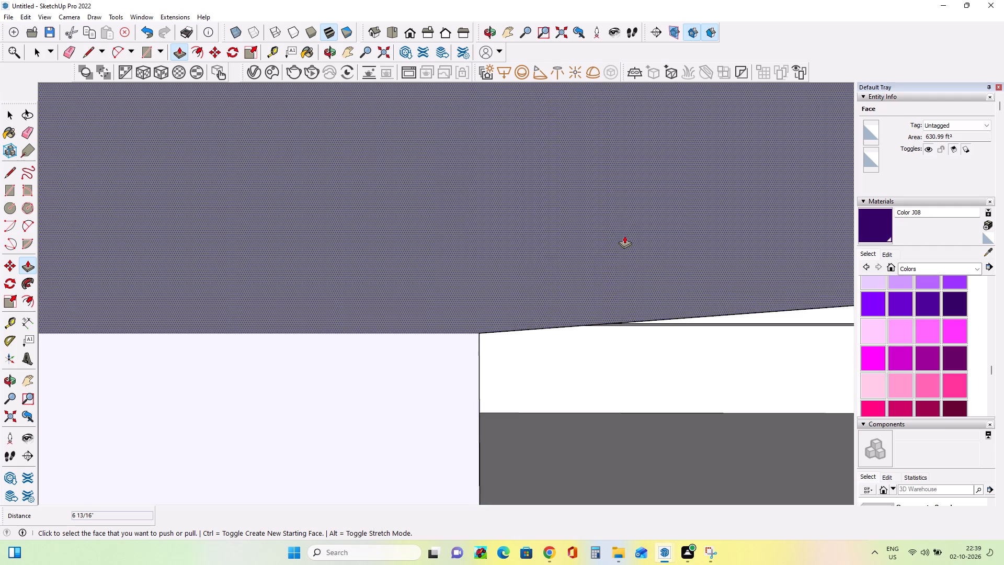
scroll(624, 235, "down", 16)
scroll(624, 256, "down", 11)
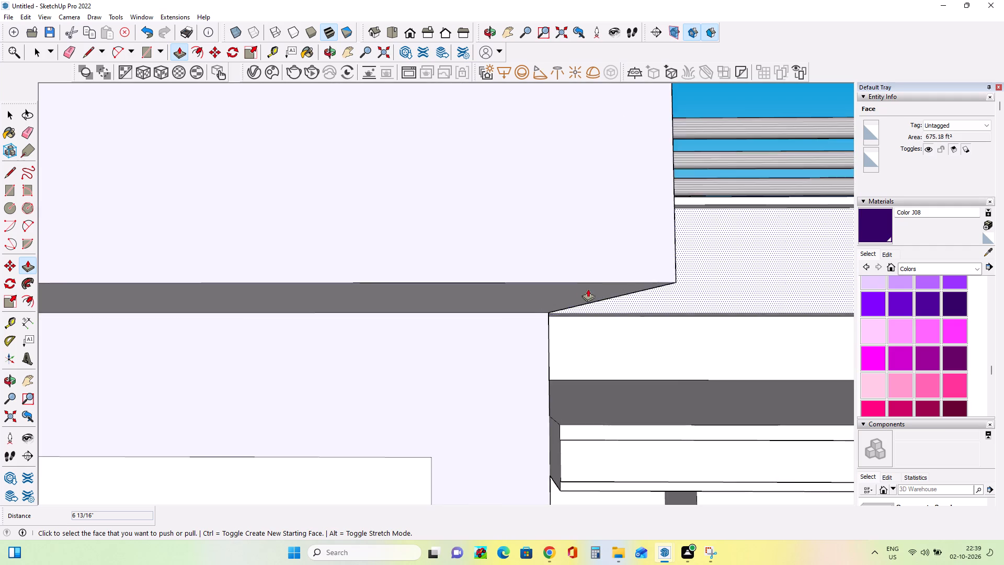
scroll(585, 287, "down", 11)
scroll(657, 270, "down", 9)
middle_click_drag(794, 224, 744, 235)
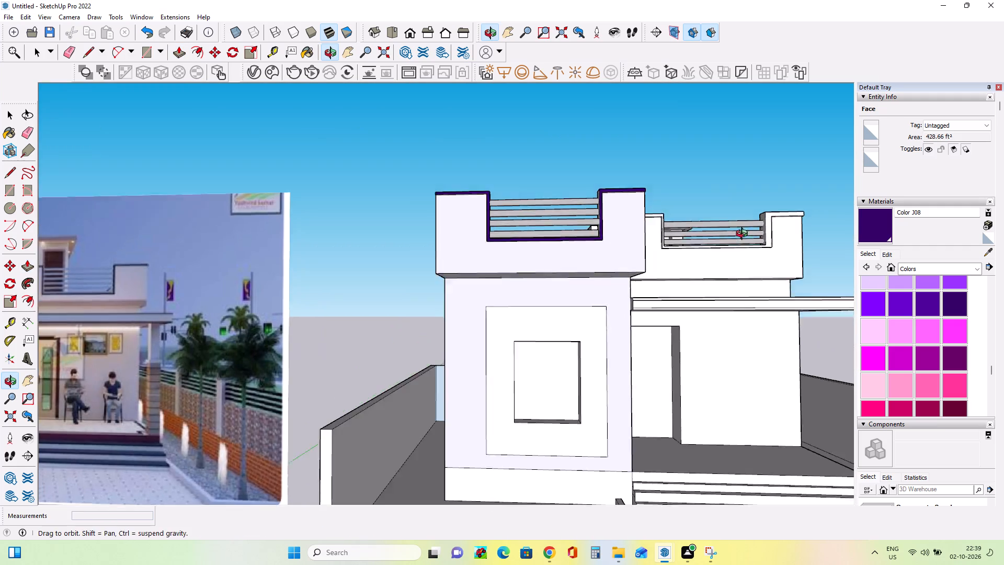
middle_click_drag(744, 235, 641, 240)
scroll(827, 222, "up", 10)
middle_click_drag(822, 231, 746, 231)
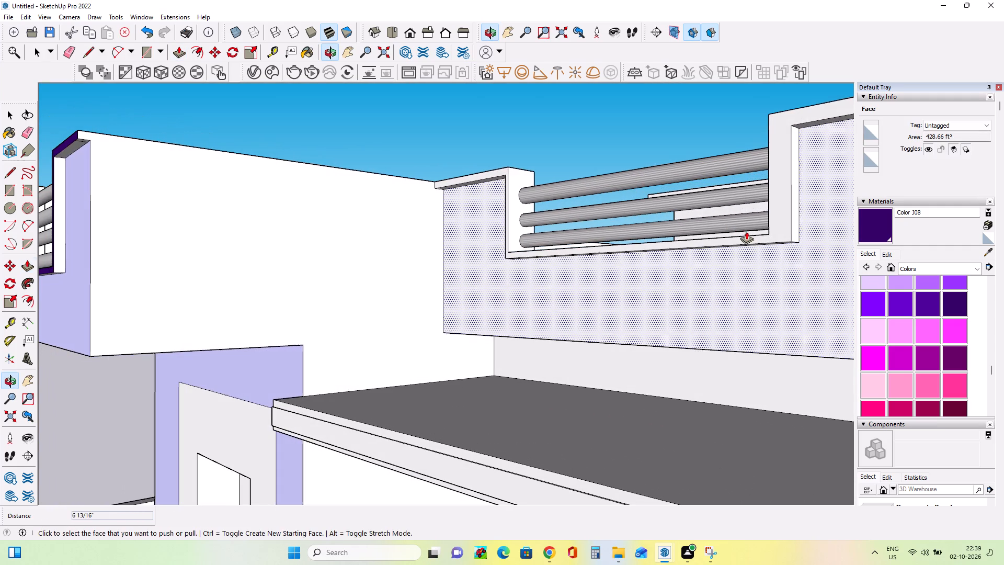
left_click(794, 220)
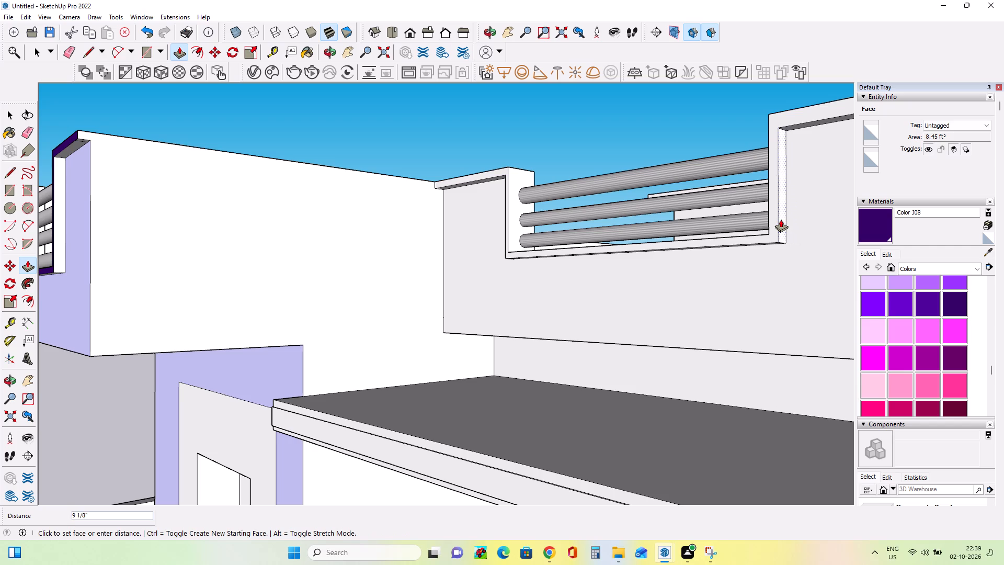
left_click(780, 219)
left_click(801, 125)
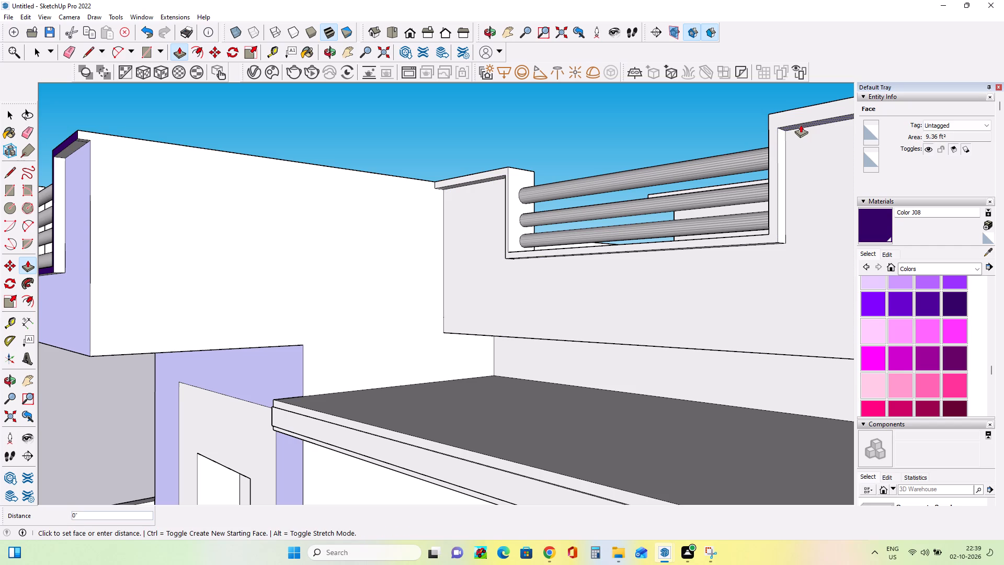
left_click(801, 117)
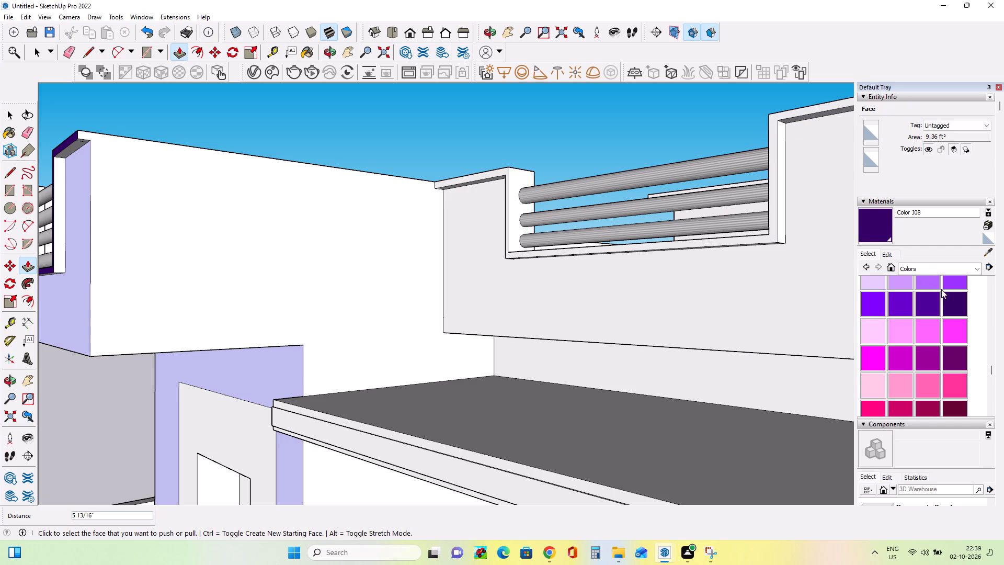
Paint the rear parapet's trim with Color J08, covering its front face, side returns and undersides.
left_click(869, 221)
left_click(775, 212)
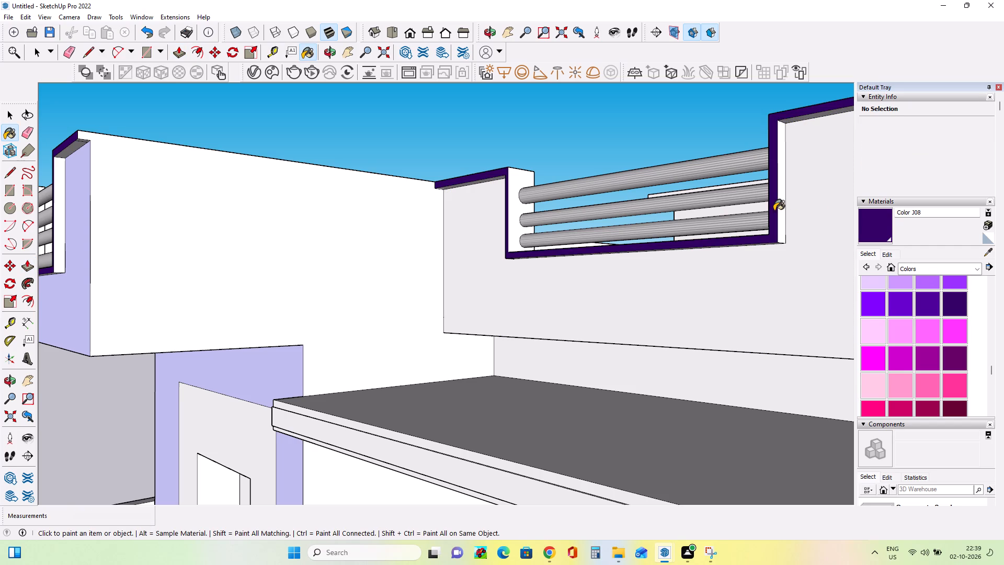
left_click(779, 211)
middle_click_drag(665, 257, 880, 263)
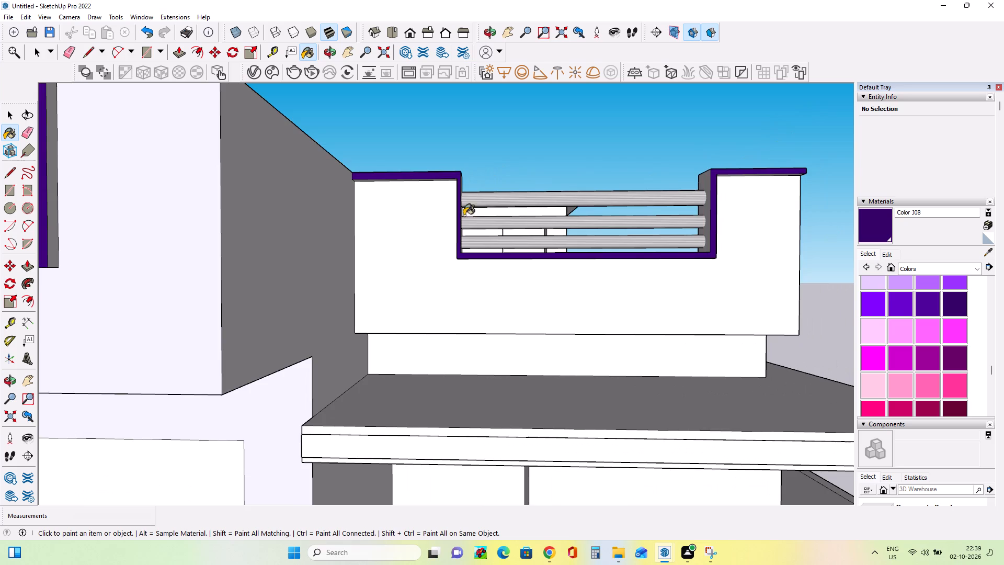
scroll(452, 214, "up", 8)
middle_click_drag(455, 247, 532, 262)
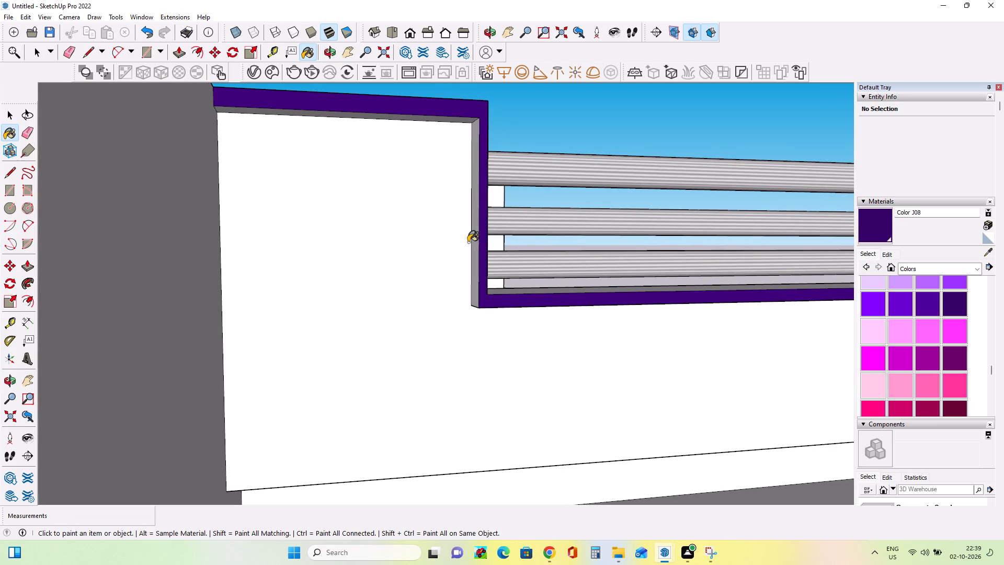
left_click(475, 246)
scroll(523, 320, "up", 1)
middle_click_drag(521, 314, 500, 200)
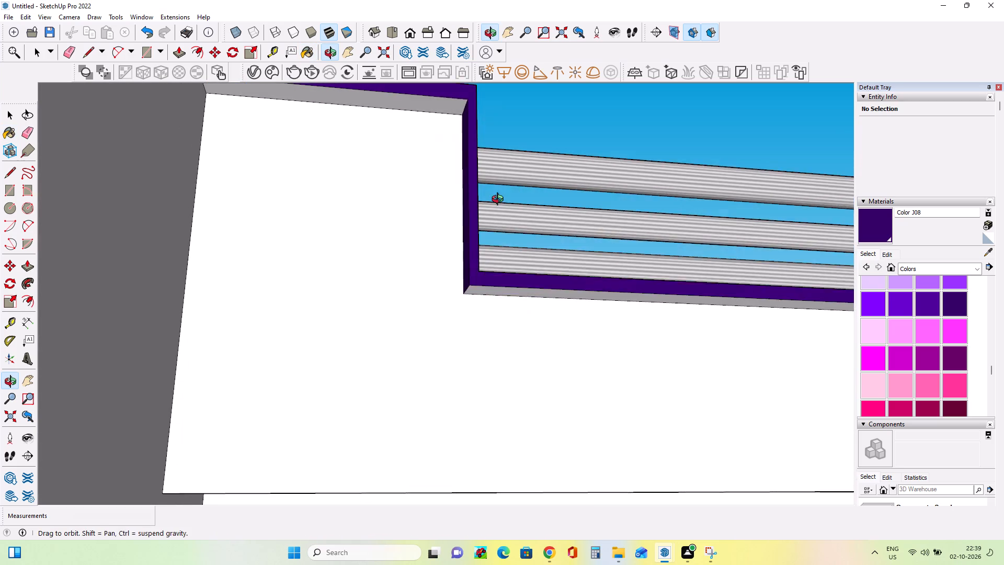
middle_click_drag(500, 200, 500, 198)
left_click(514, 292)
left_click(444, 106)
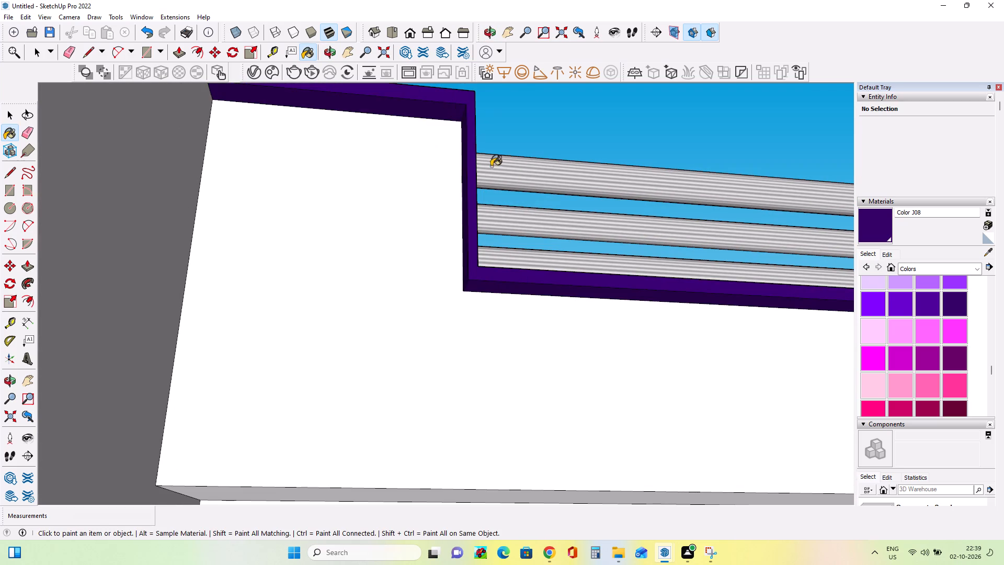
Paint the porch's front-facing wall beneath the canopy slab with the pale yellow Color E01.
scroll(508, 198, "down", 15)
middle_click_drag(527, 258, 517, 451)
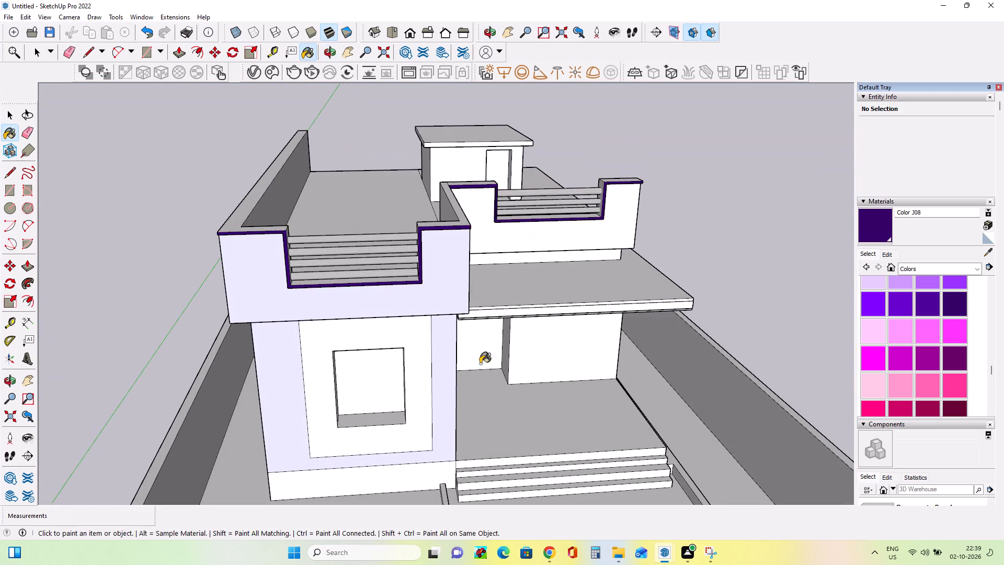
middle_click_drag(514, 210, 469, 195)
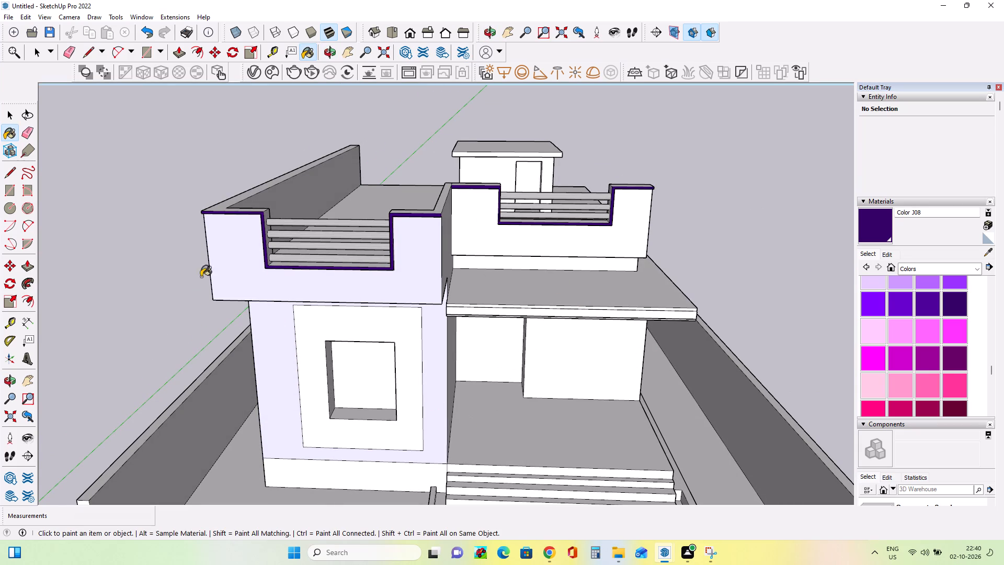
middle_click_drag(360, 303, 410, 282)
middle_click_drag(410, 275, 416, 253)
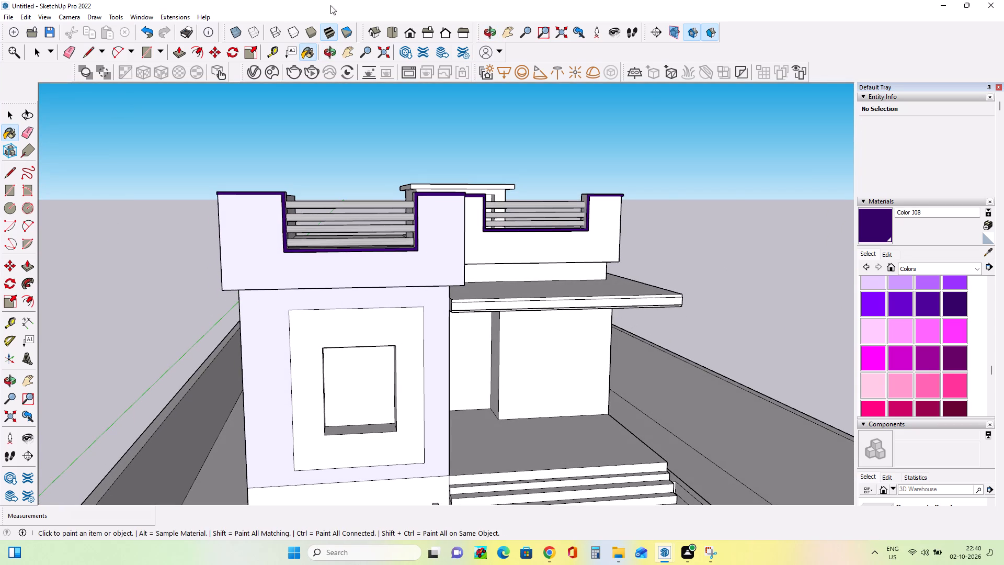
left_click(954, 273)
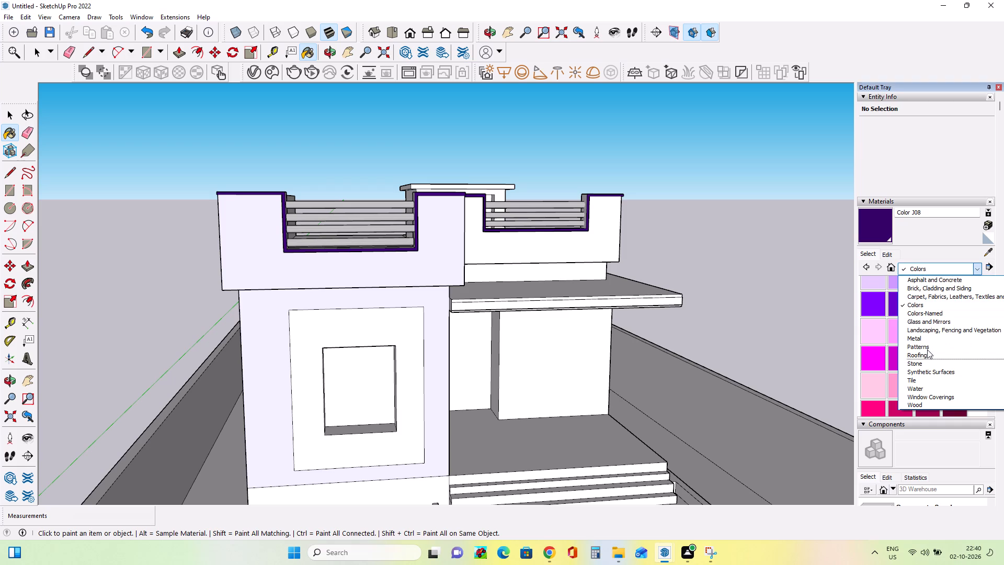
left_click(809, 354)
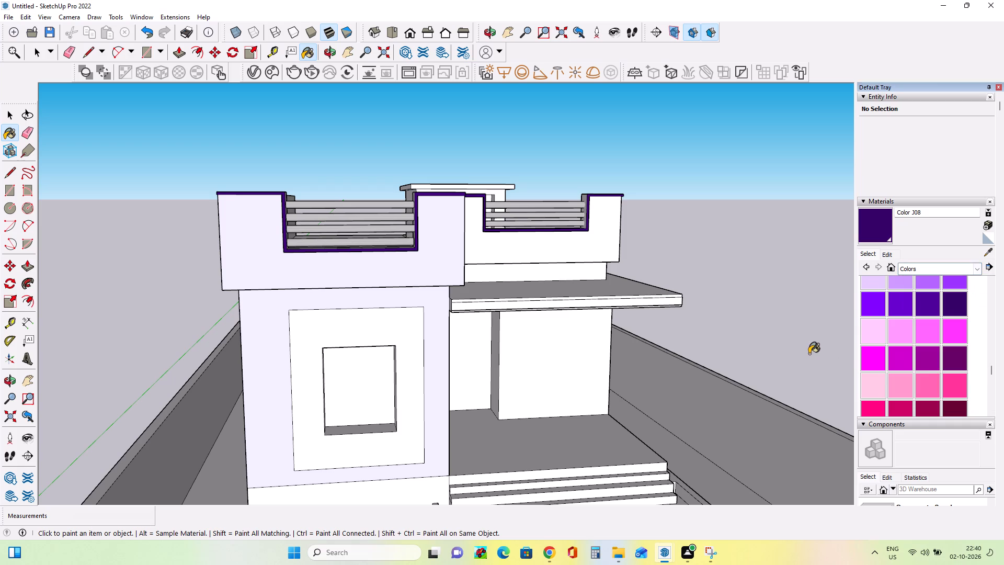
scroll(922, 351, "up", 7)
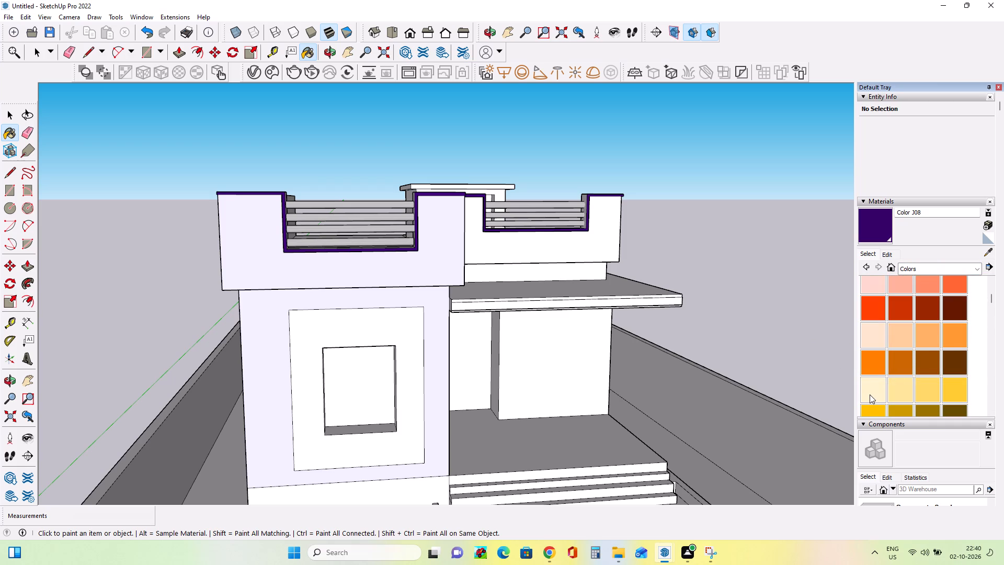
scroll(873, 393, "down", 2)
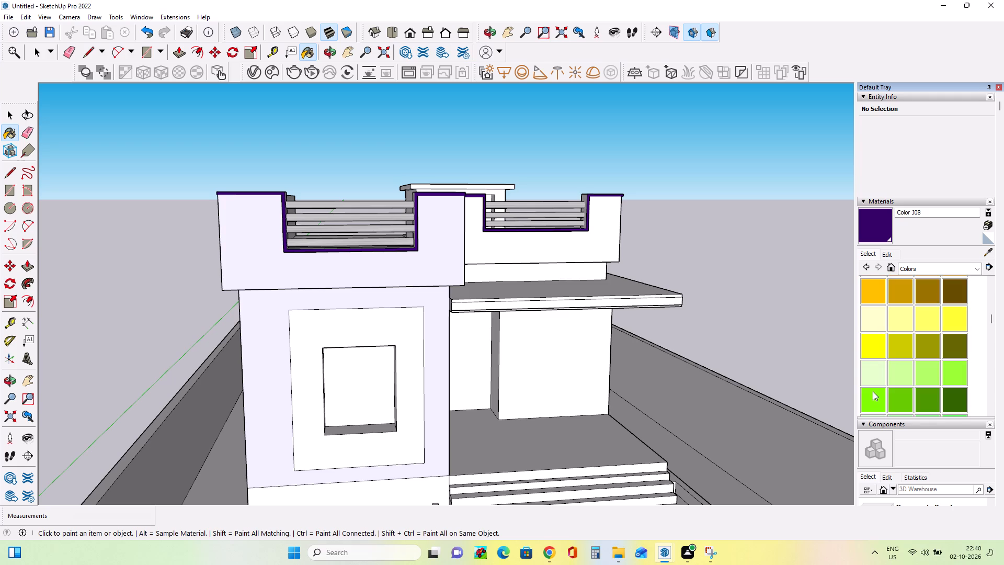
left_click(873, 319)
left_click(577, 355)
triple_click(583, 346)
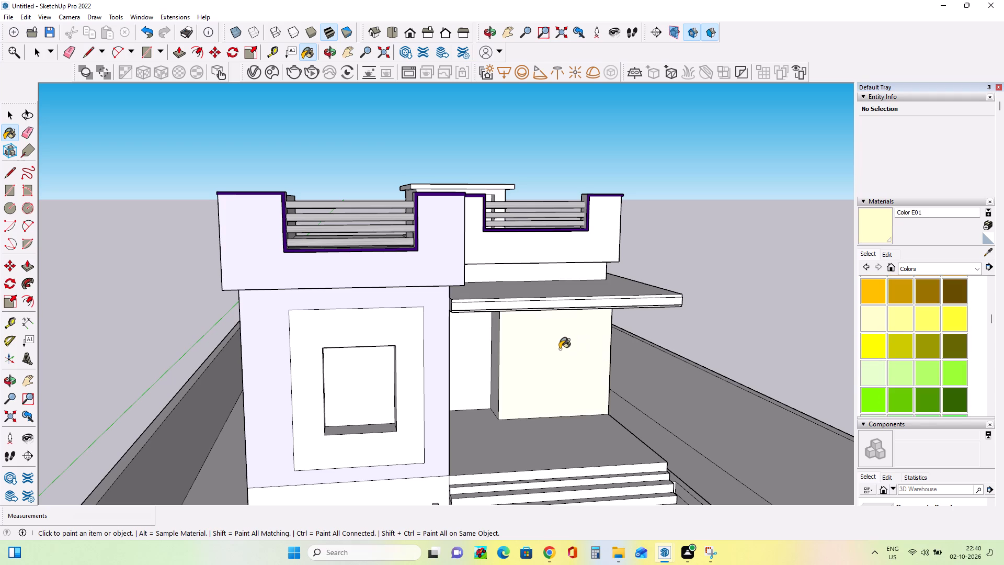
Paint the rear parapet's front face and the wall strip just below it with Color E01.
middle_click_drag(521, 359, 440, 358)
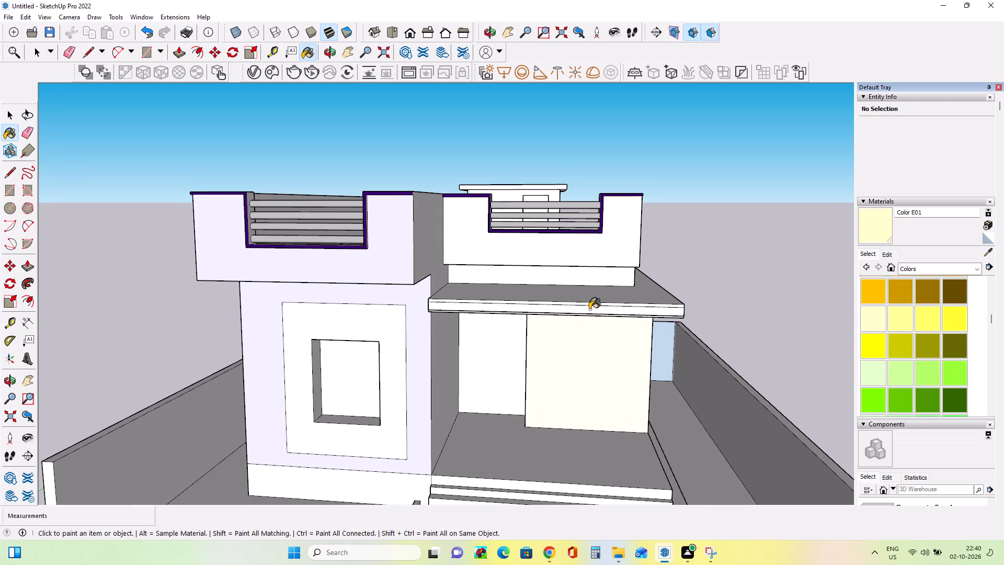
scroll(612, 313, "down", 8)
scroll(283, 373, "up", 4)
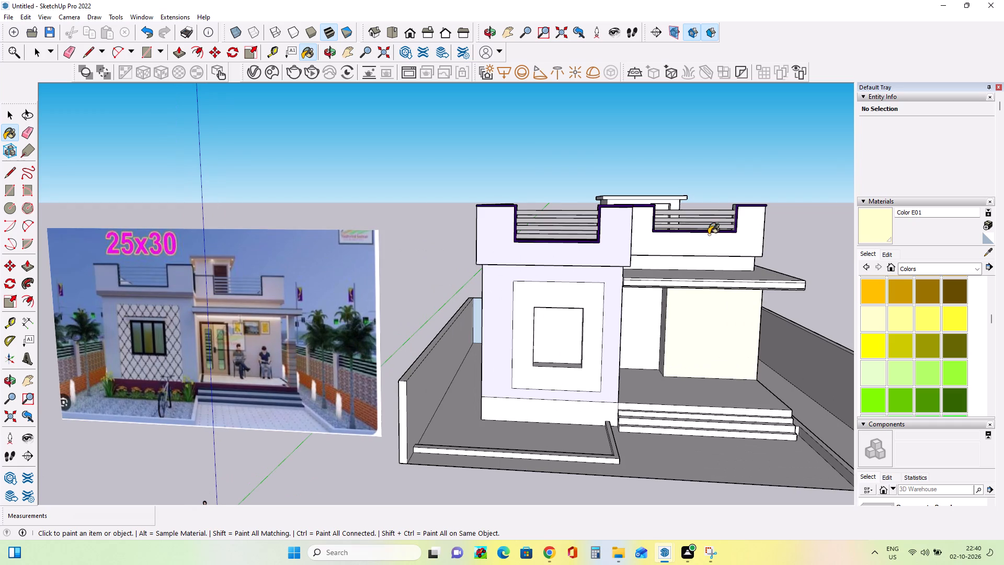
left_click(706, 242)
left_click(698, 265)
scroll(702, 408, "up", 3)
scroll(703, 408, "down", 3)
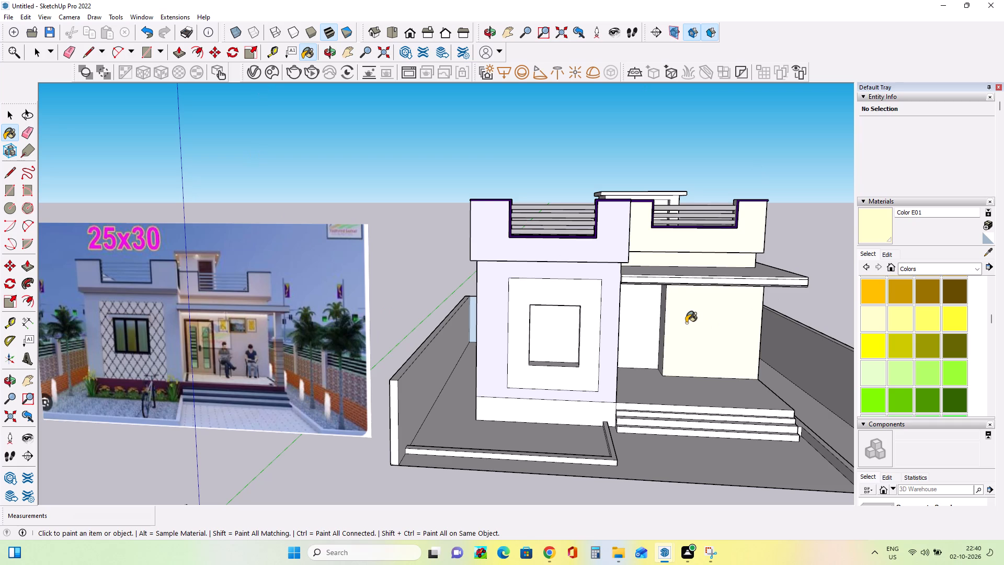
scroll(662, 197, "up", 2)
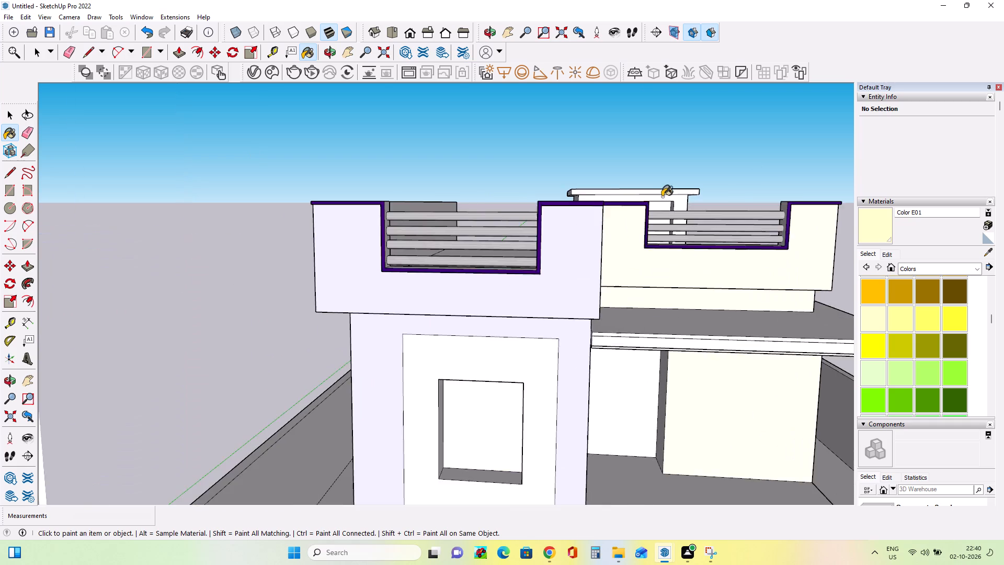
Paint the rooftop cabin's front wall and the top of its roof slab with Color E01.
scroll(662, 197, "up", 6)
middle_click_drag(665, 207, 673, 240)
left_click(581, 185)
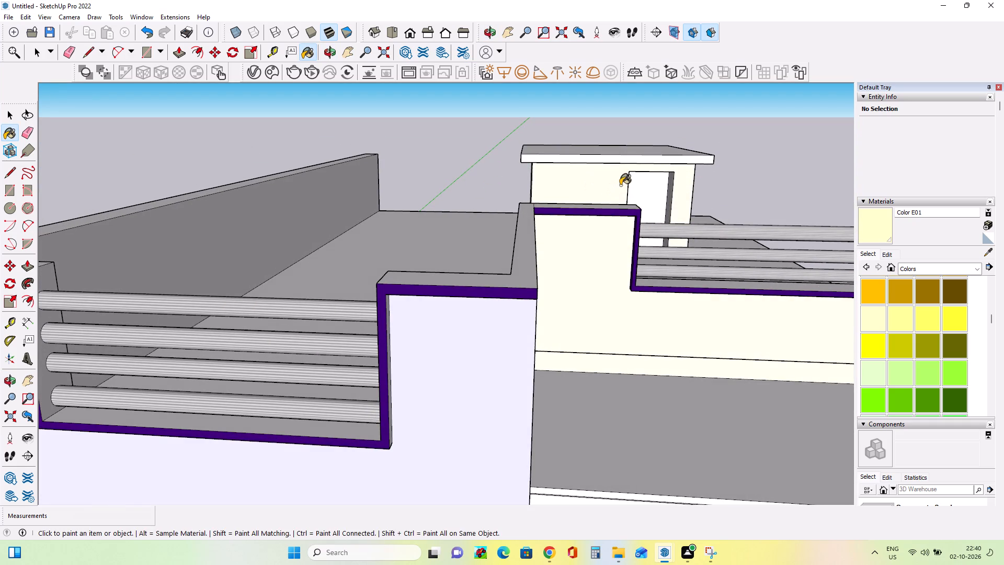
scroll(635, 177, "down", 4)
left_click(636, 159)
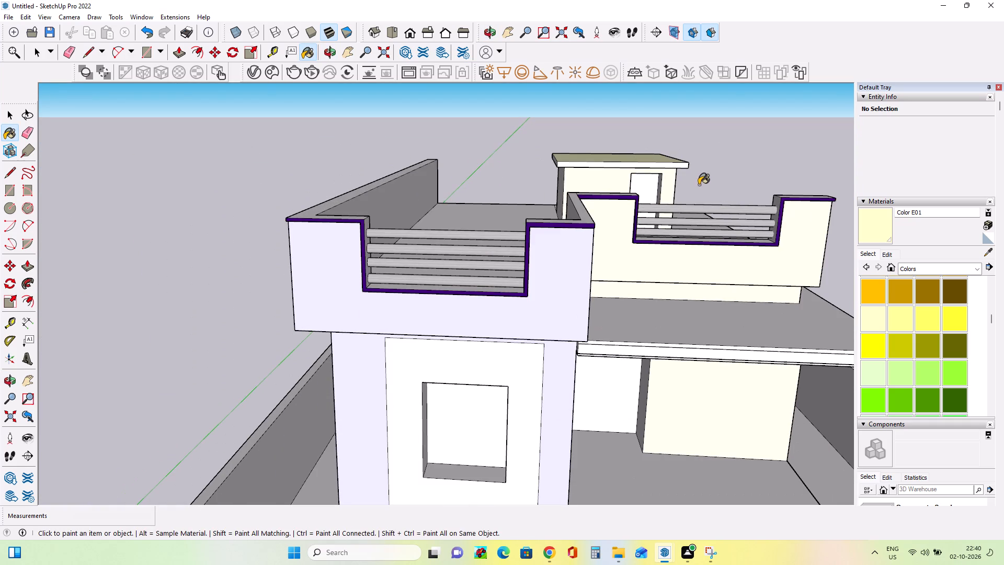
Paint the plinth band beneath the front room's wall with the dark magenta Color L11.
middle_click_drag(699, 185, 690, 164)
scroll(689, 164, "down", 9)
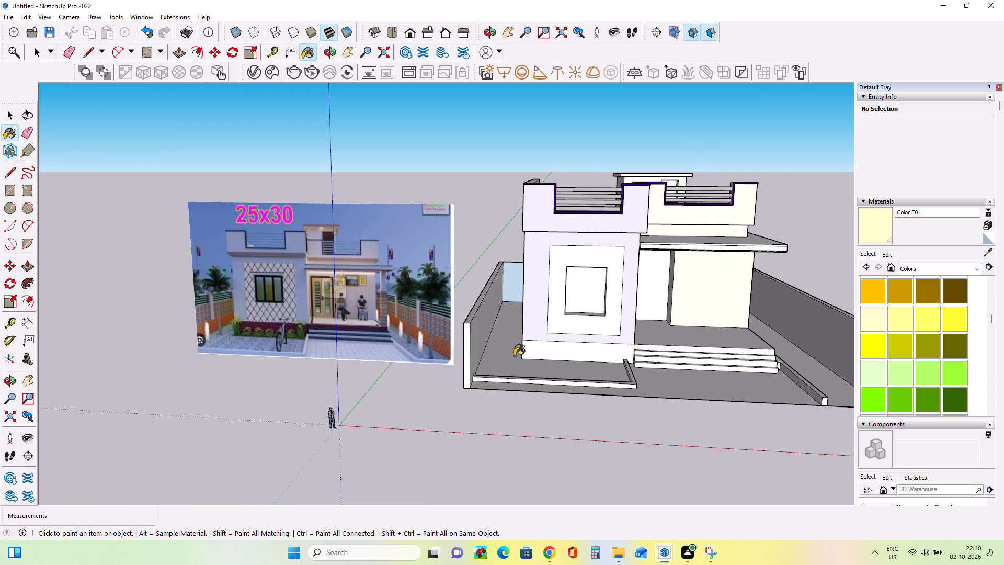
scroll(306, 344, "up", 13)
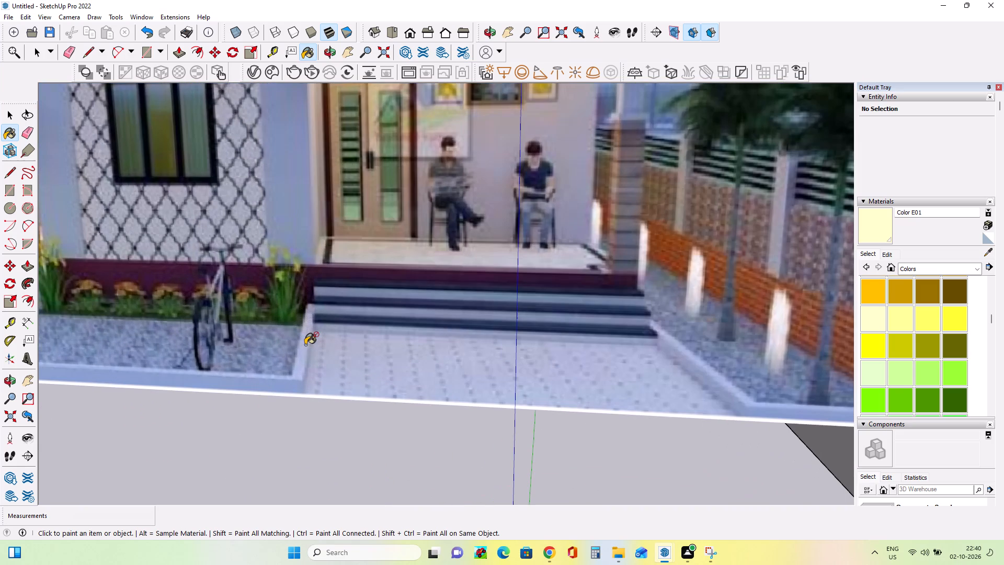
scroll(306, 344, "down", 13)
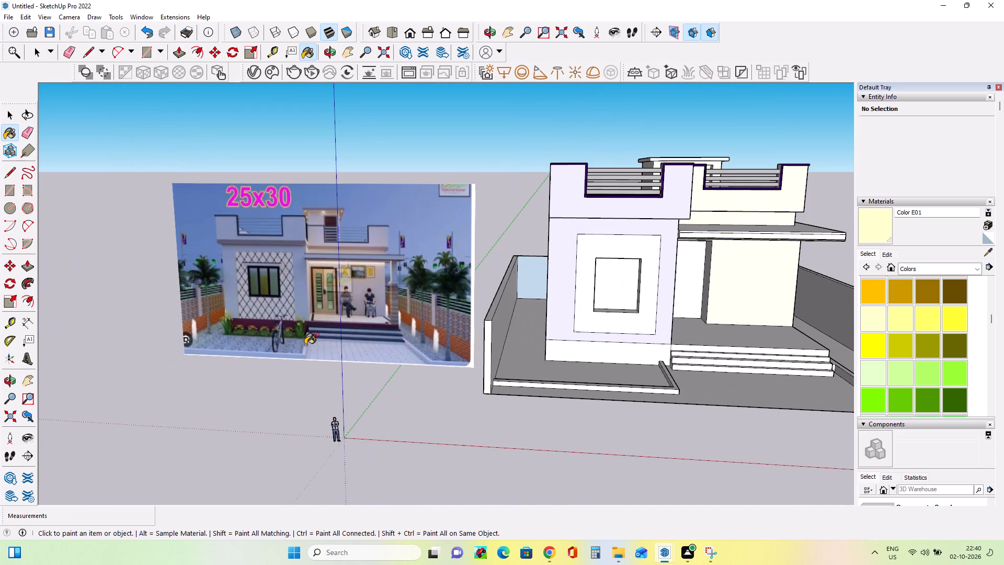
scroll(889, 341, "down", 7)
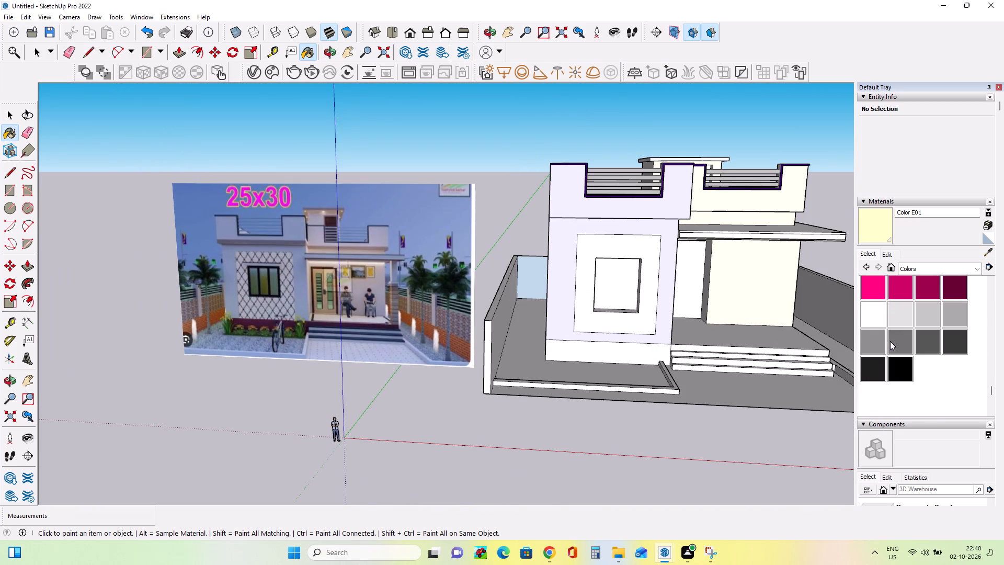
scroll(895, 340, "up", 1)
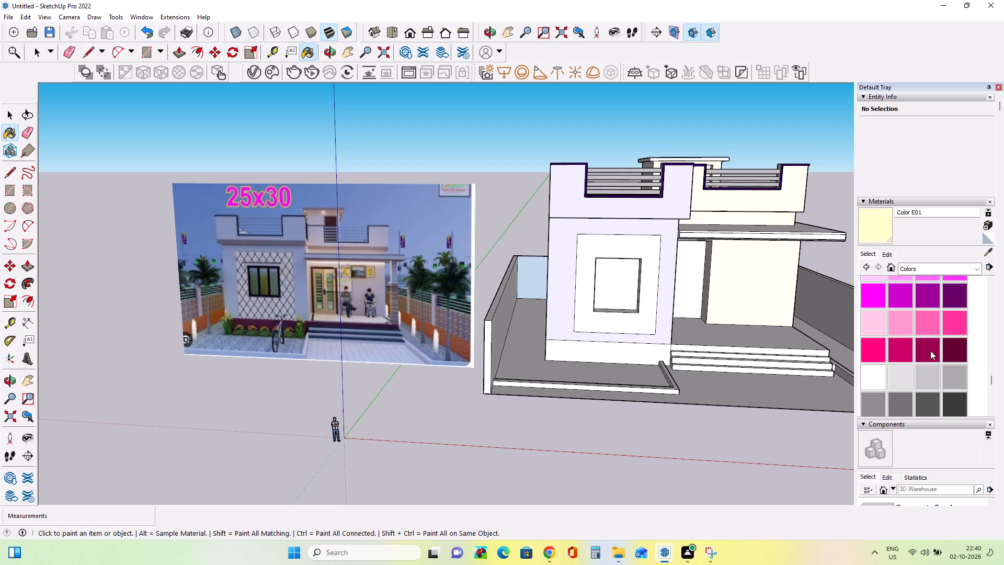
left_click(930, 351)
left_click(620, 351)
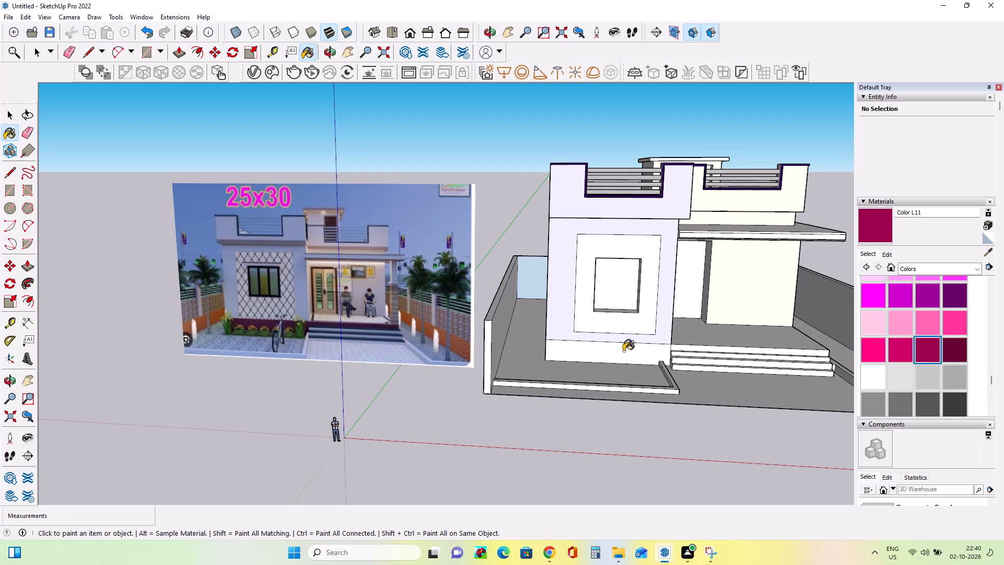
Paint the front room's plinth band and the porch floor's front edge above the steps with the darker Color L16.
left_click(958, 347)
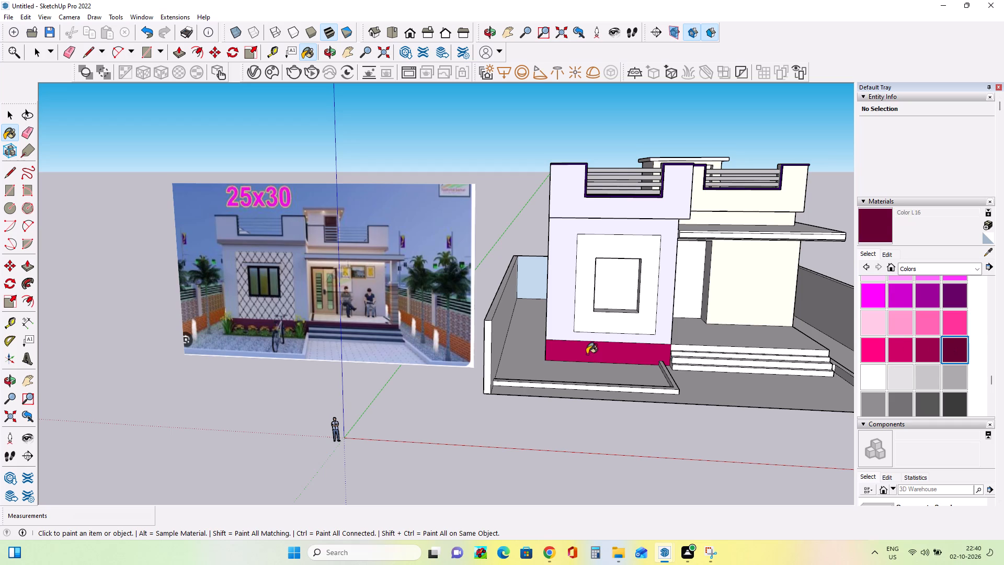
left_click(587, 354)
scroll(720, 348, "up", 3)
left_click(720, 348)
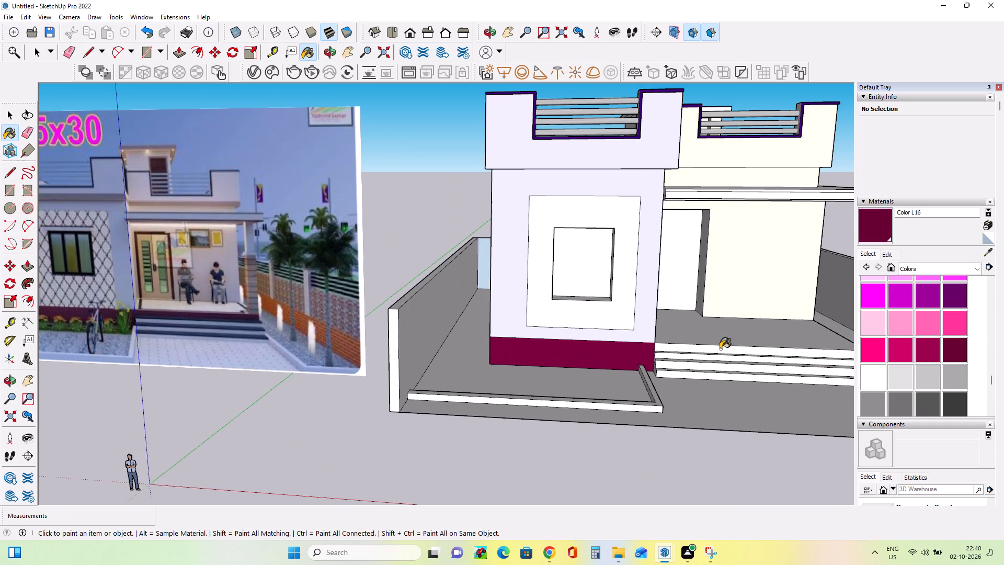
scroll(721, 350, "down", 4)
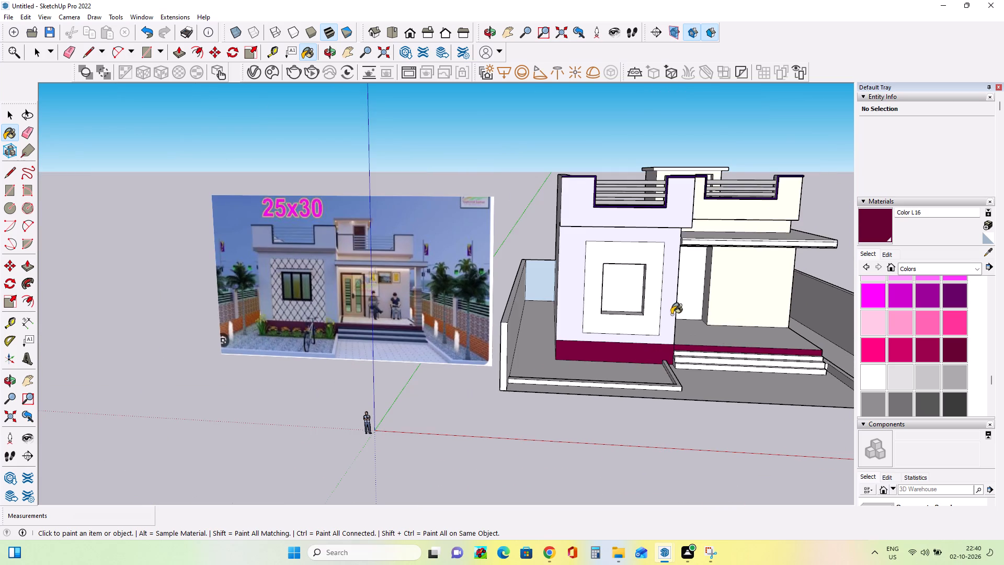
Repaint the trim of both the front and rear parapets with Color L16.
scroll(642, 225, "up", 7)
left_click(649, 190)
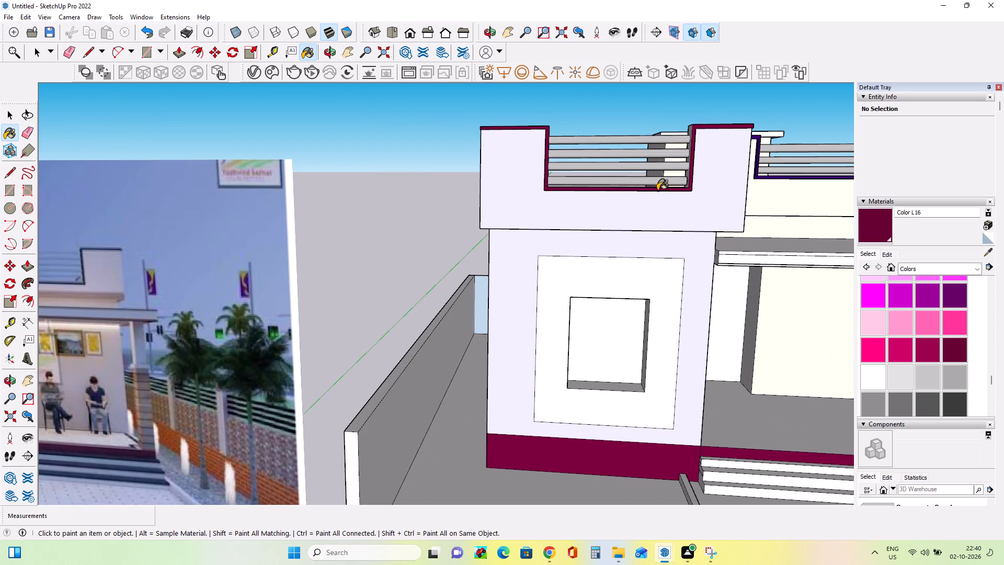
scroll(625, 213, "down", 2)
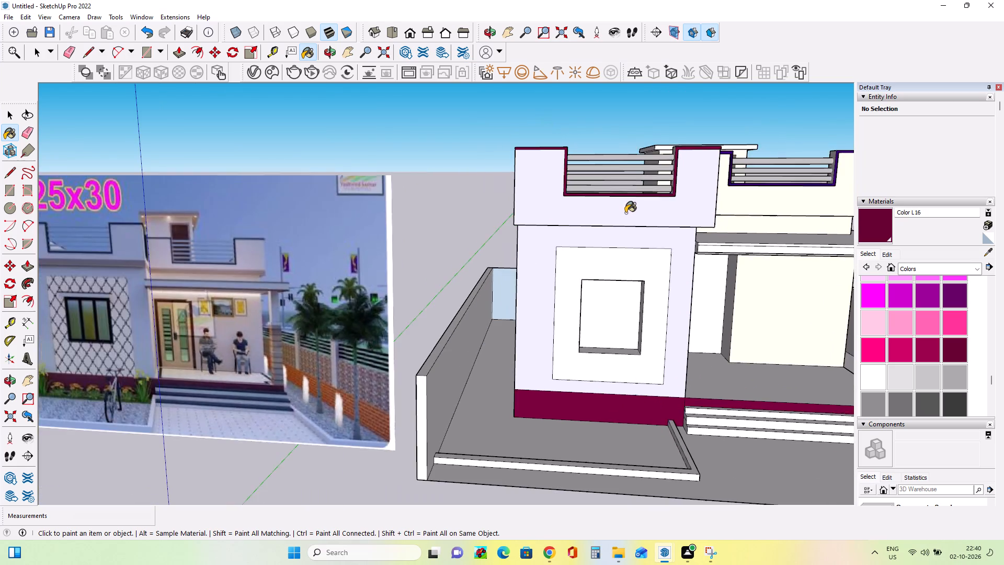
scroll(625, 213, "down", 1)
scroll(693, 204, "down", 4)
scroll(756, 182, "up", 8)
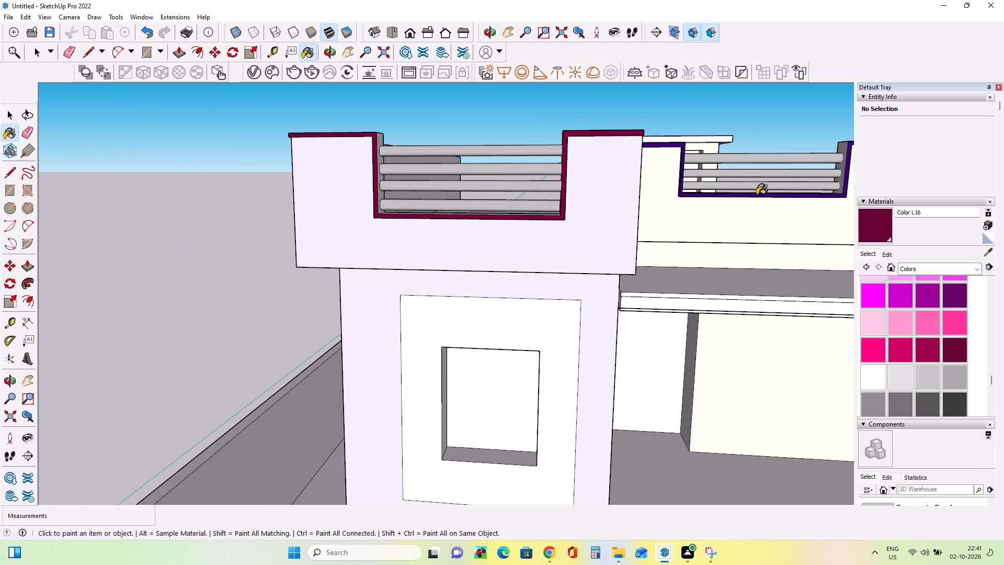
left_click(757, 196)
scroll(749, 197, "down", 4)
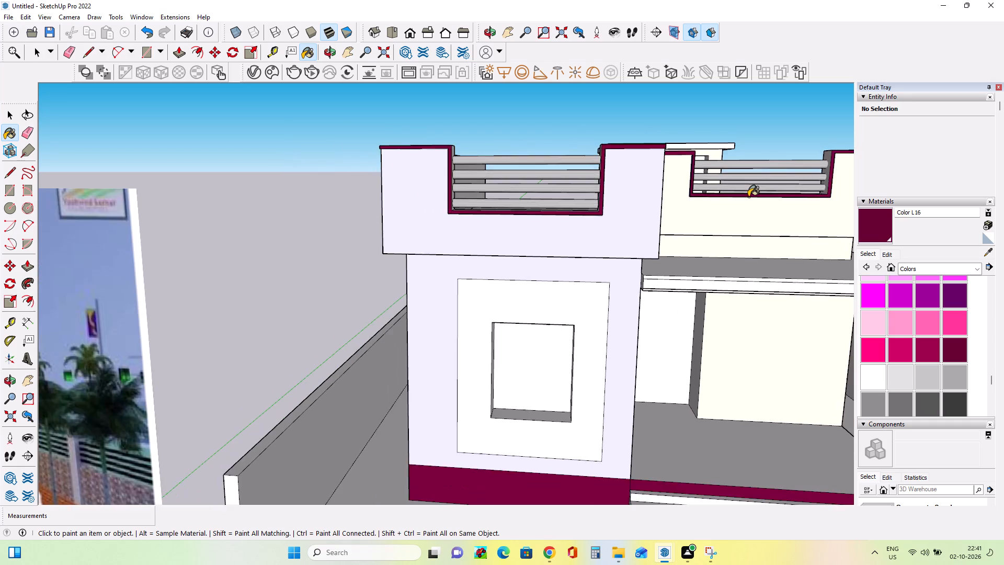
scroll(748, 197, "down", 4)
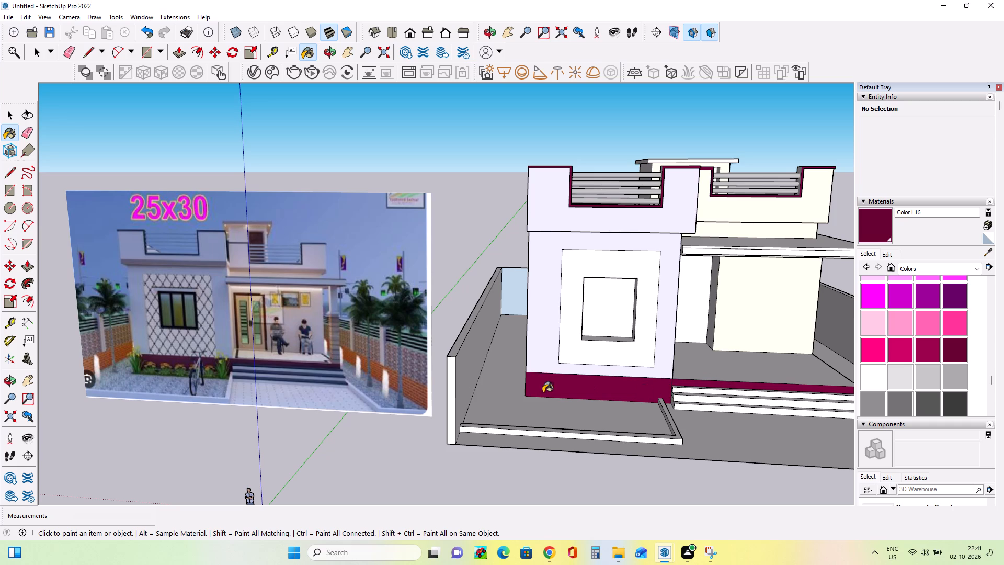
Examine the reference image's yard, plinth and steps, and compare them with the whole house model.
scroll(184, 350, "up", 9)
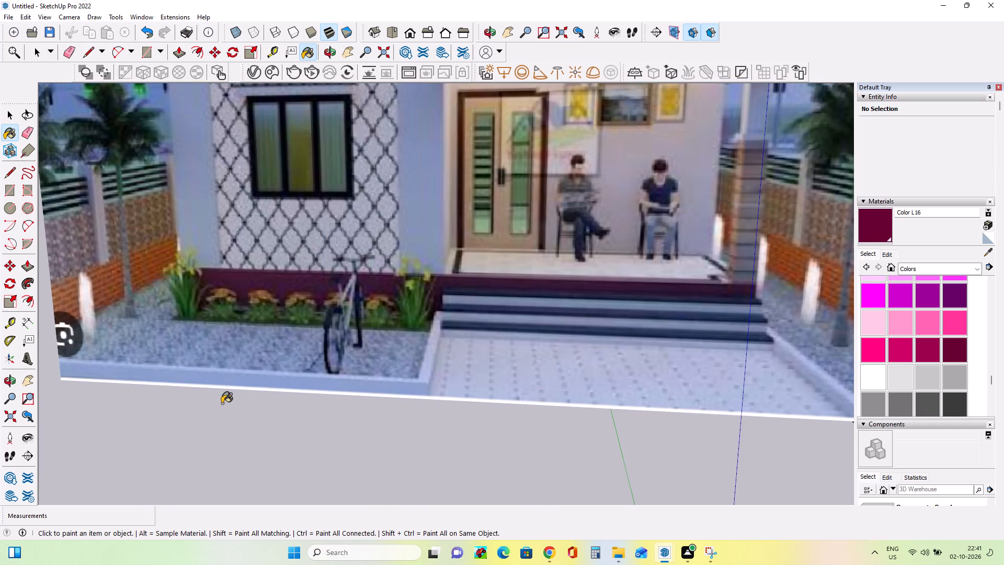
scroll(234, 398, "down", 5)
scroll(613, 410, "up", 3)
scroll(613, 410, "down", 7)
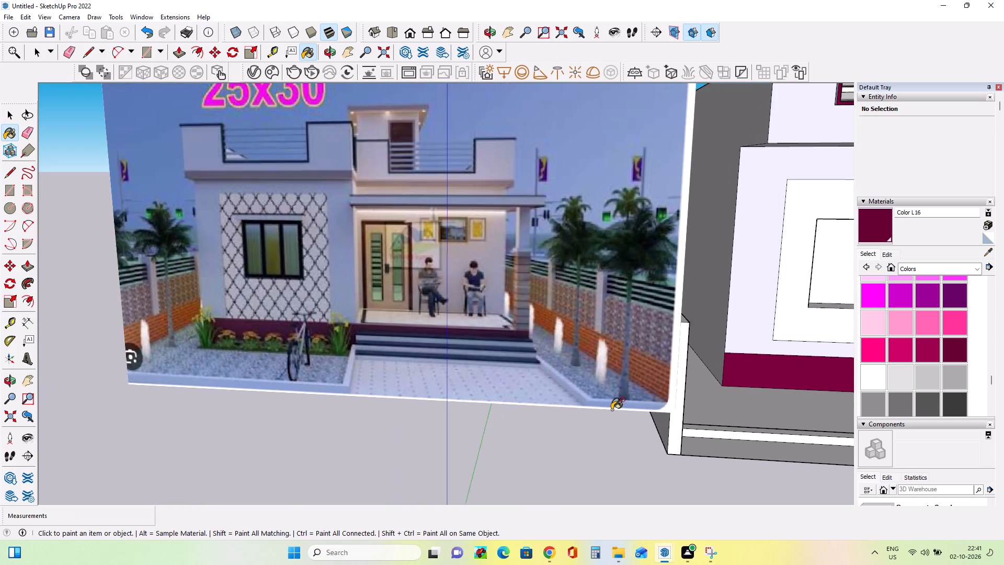
scroll(613, 409, "down", 3)
scroll(901, 399, "up", 2)
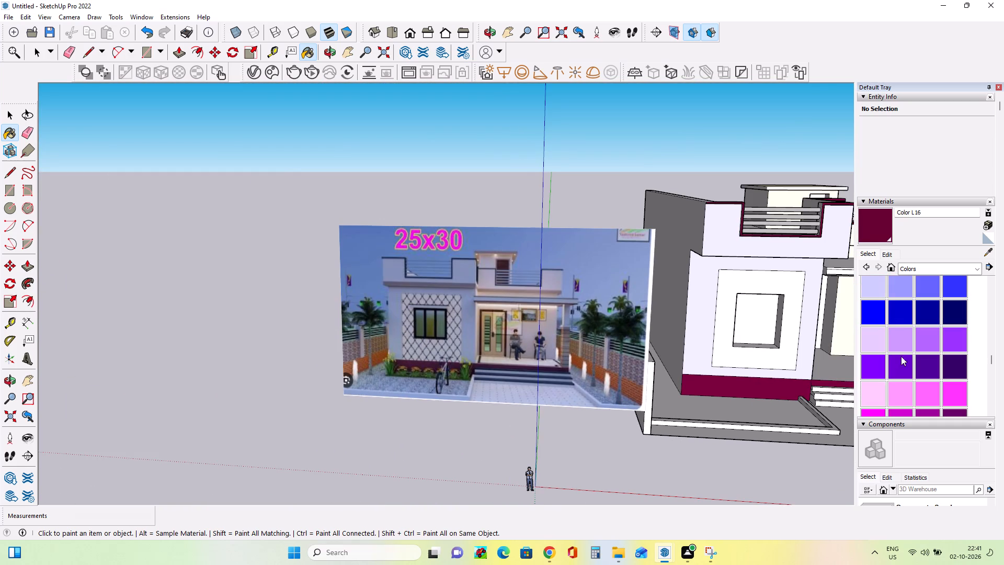
left_click(32, 381)
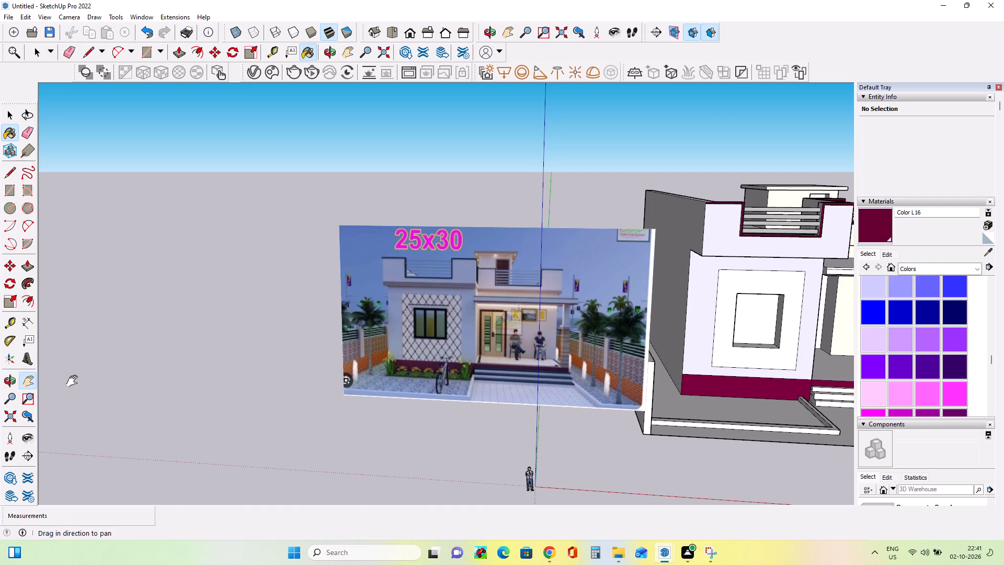
left_click_drag(404, 347, 368, 336)
left_click_drag(341, 332, 296, 330)
left_click_drag(289, 330, 252, 336)
left_click_drag(246, 337, 197, 342)
middle_click_drag(410, 367, 430, 375)
left_click(648, 398)
left_click_drag(648, 397, 642, 394)
left_click_drag(603, 386, 621, 437)
left_click_drag(641, 445, 658, 453)
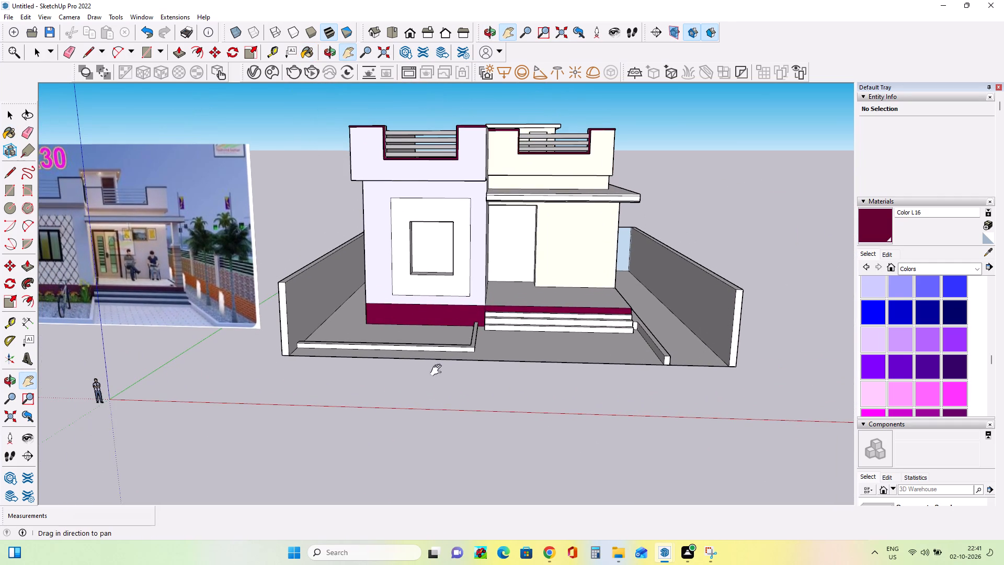
left_click(398, 350)
left_click_drag(494, 391, 544, 421)
left_click(545, 422)
left_click(411, 336)
left_click_drag(419, 346, 439, 361)
left_click(439, 361)
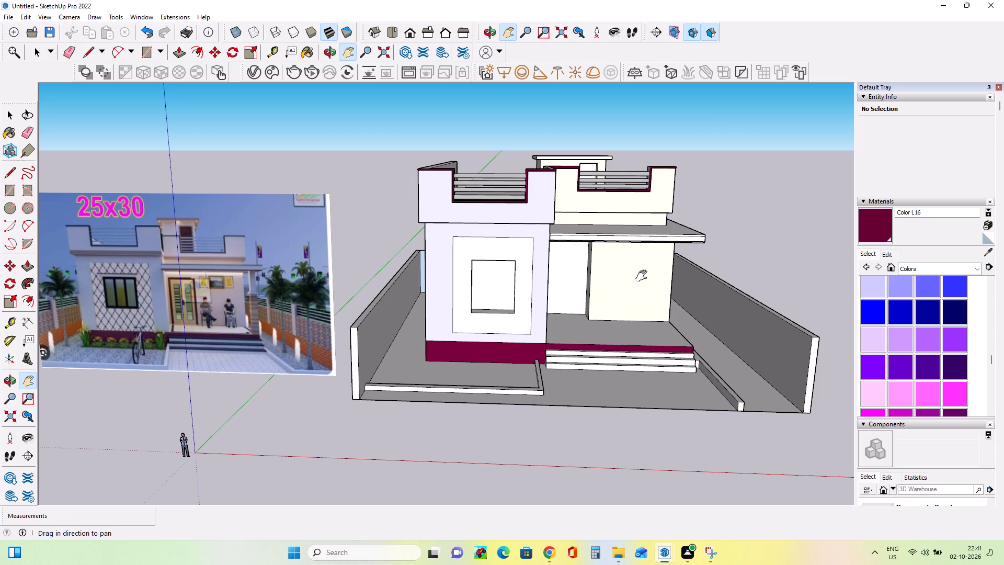
middle_click_drag(598, 315, 610, 342)
middle_click(606, 343)
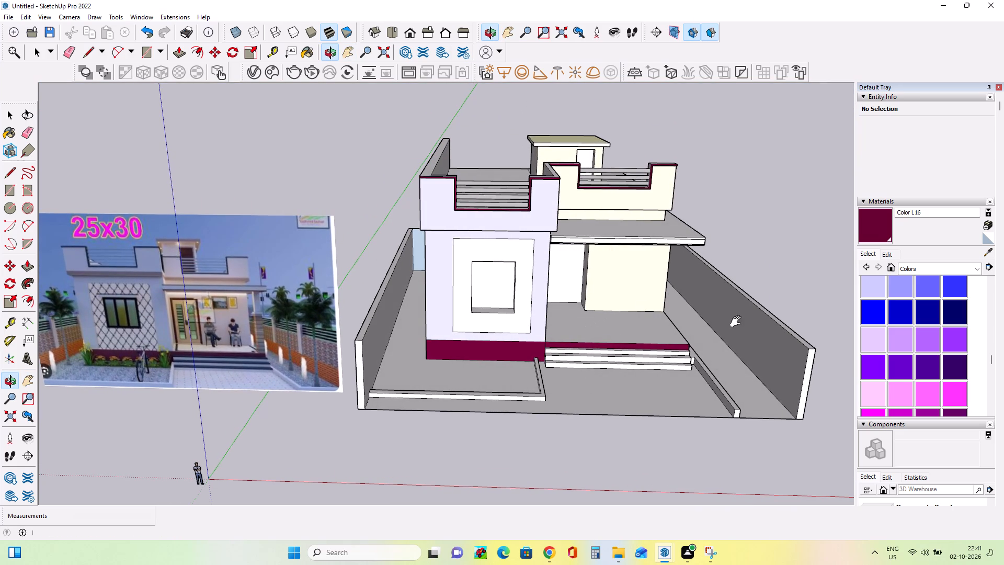
Paint the yard floors on both sides of the house with Mosaic Hexagonal Tile from the Tile materials.
left_click(934, 268)
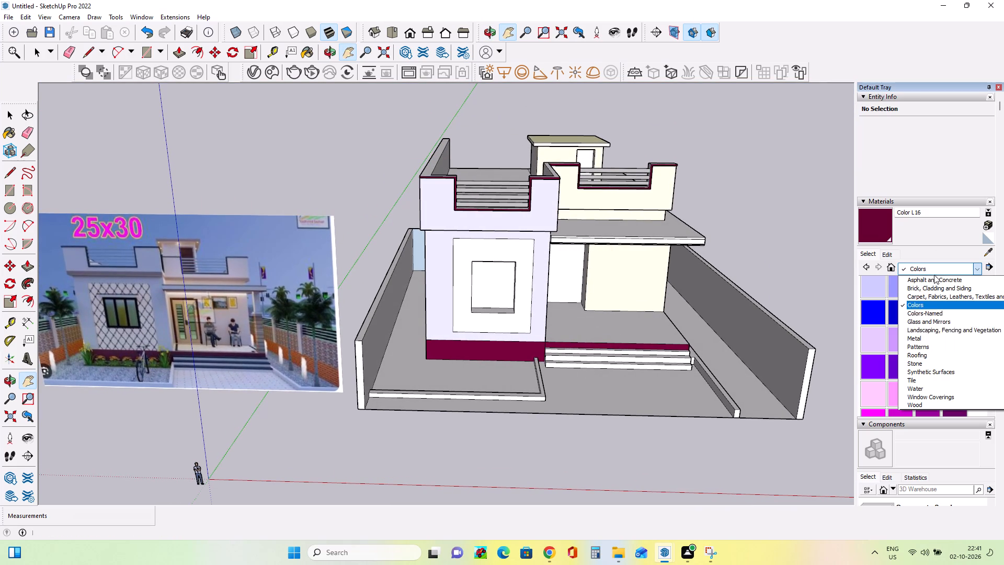
left_click(940, 377)
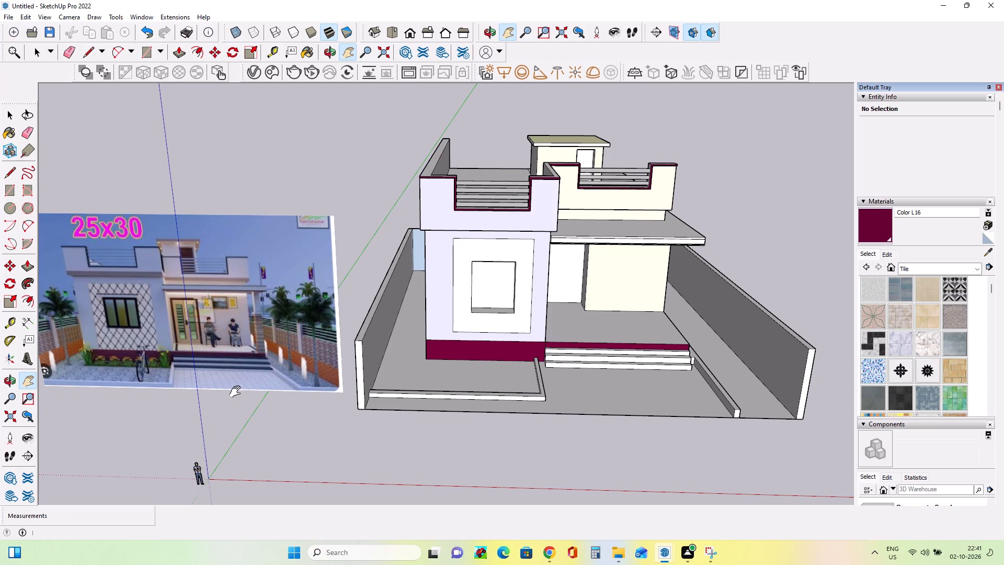
left_click(866, 374)
left_click(458, 376)
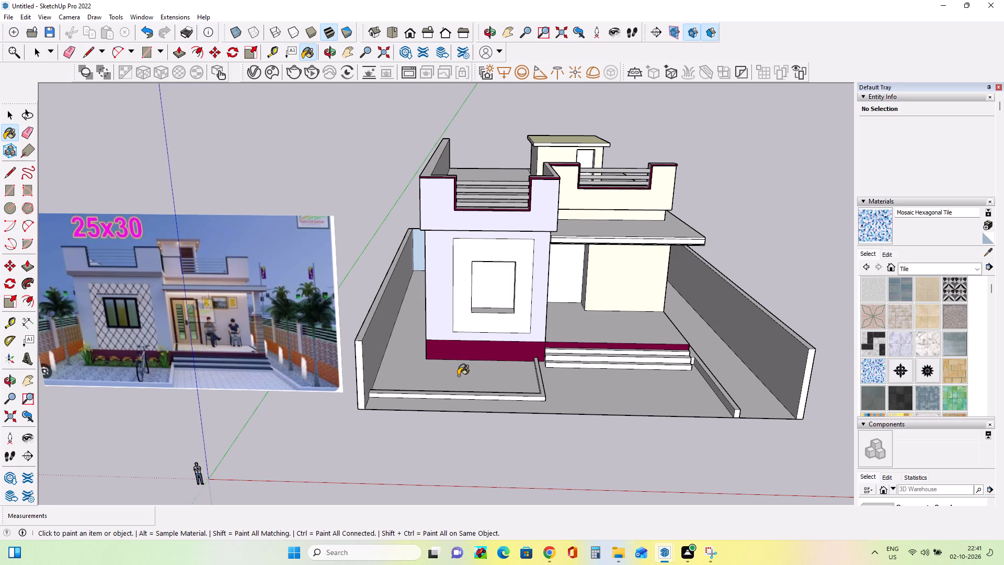
left_click(480, 372)
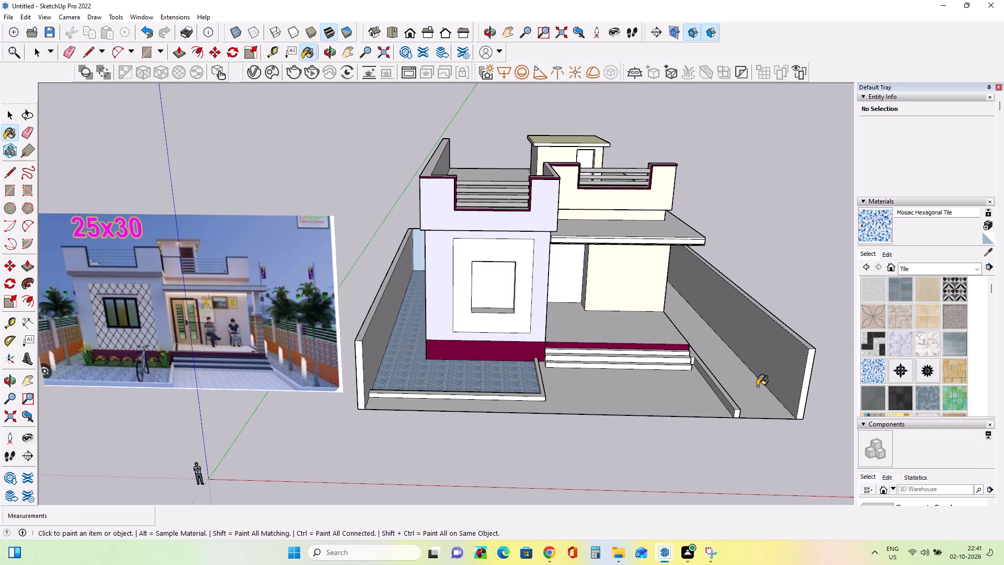
left_click(757, 386)
Examine the reference image's side yards, porch floor and corner pillar, comparing them with the model.
scroll(115, 378, "up", 7)
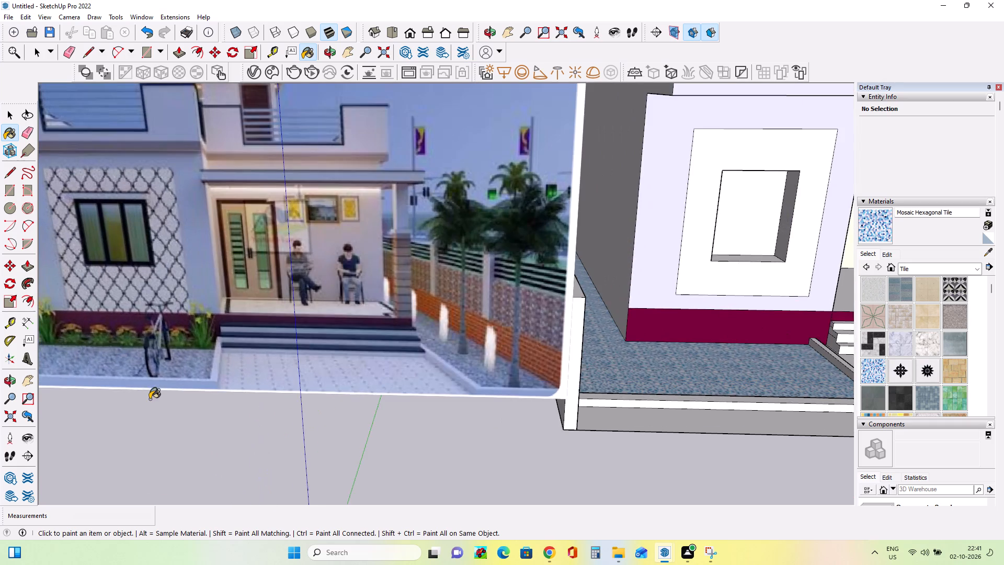
scroll(150, 399, "up", 1)
middle_click_drag(182, 409, 200, 448)
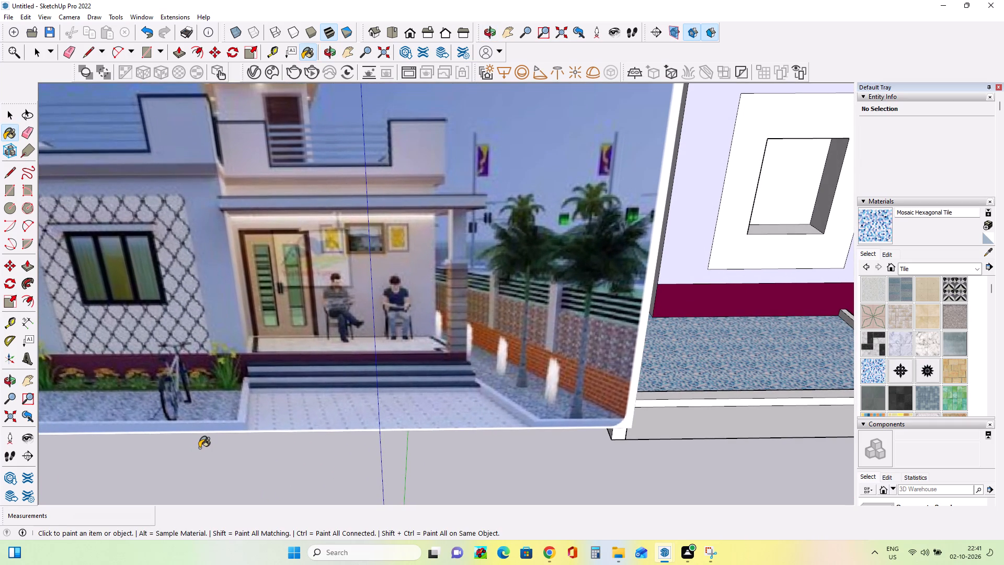
scroll(199, 447, "down", 11)
middle_click_drag(382, 473, 379, 444)
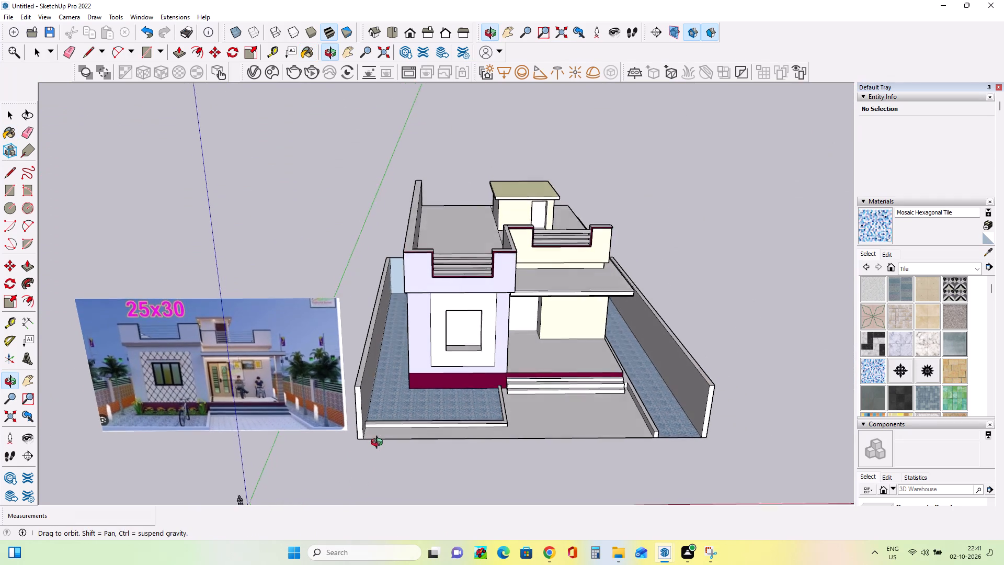
middle_click_drag(379, 444, 380, 435)
scroll(212, 382, "up", 14)
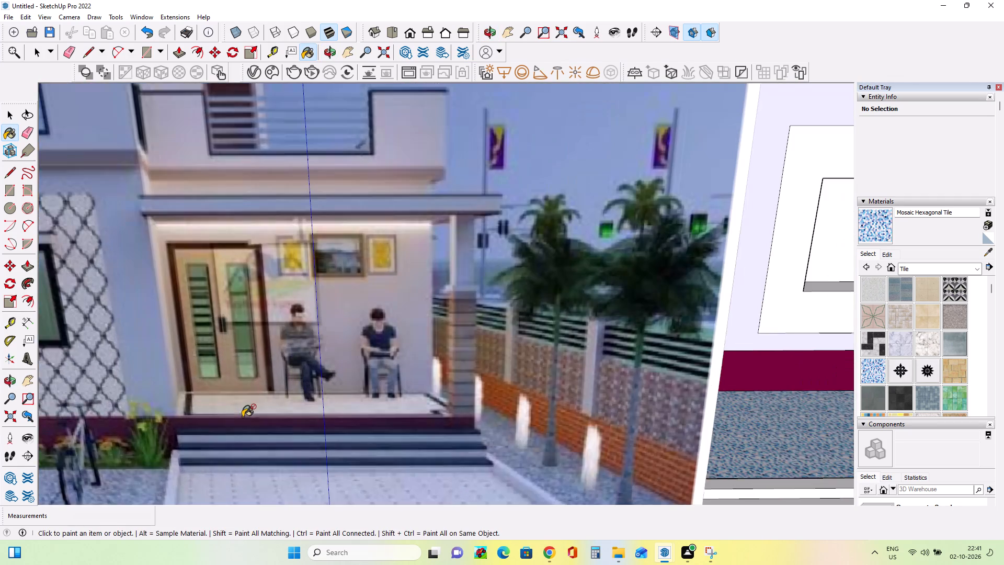
scroll(334, 416, "up", 1)
middle_click_drag(335, 416, 346, 456)
scroll(385, 458, "up", 4)
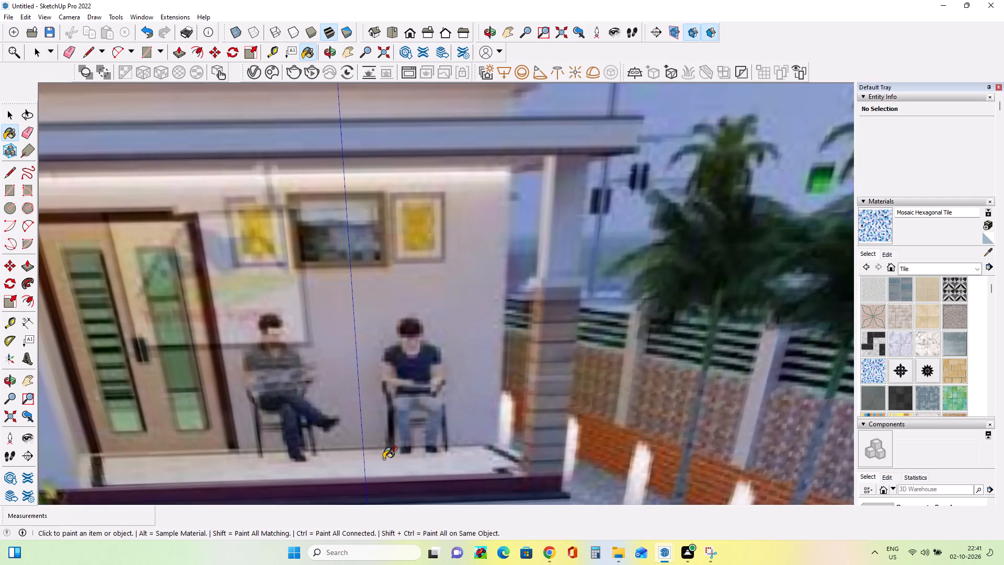
scroll(385, 458, "down", 4)
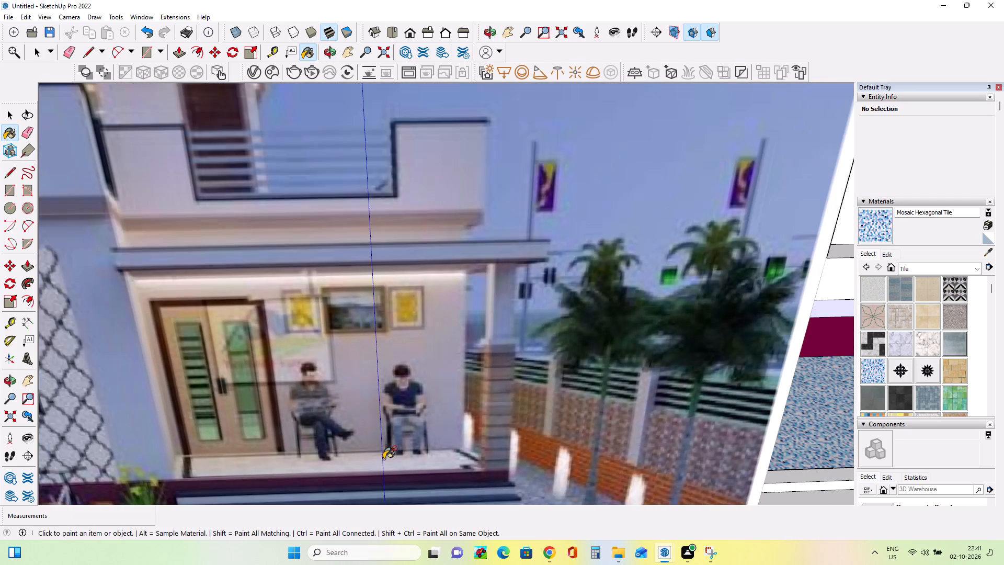
scroll(385, 458, "down", 18)
Draw a narrow rectangle about 32' 10 5/8" by 1' 10 3/4" on the porch floor along its open side edge.
middle_click_drag(684, 504, 625, 442)
scroll(738, 491, "up", 4)
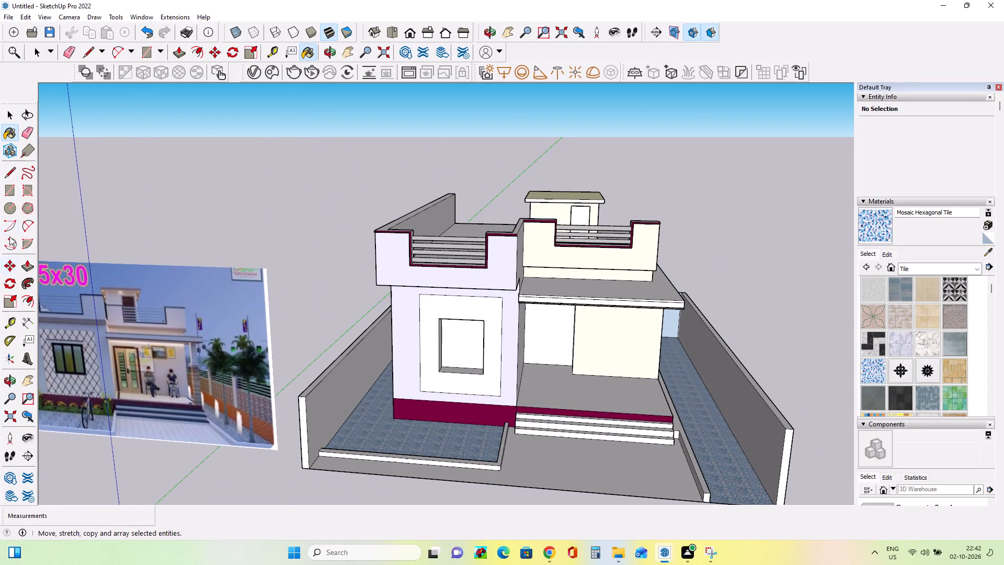
left_click(12, 189)
scroll(657, 408, "up", 7)
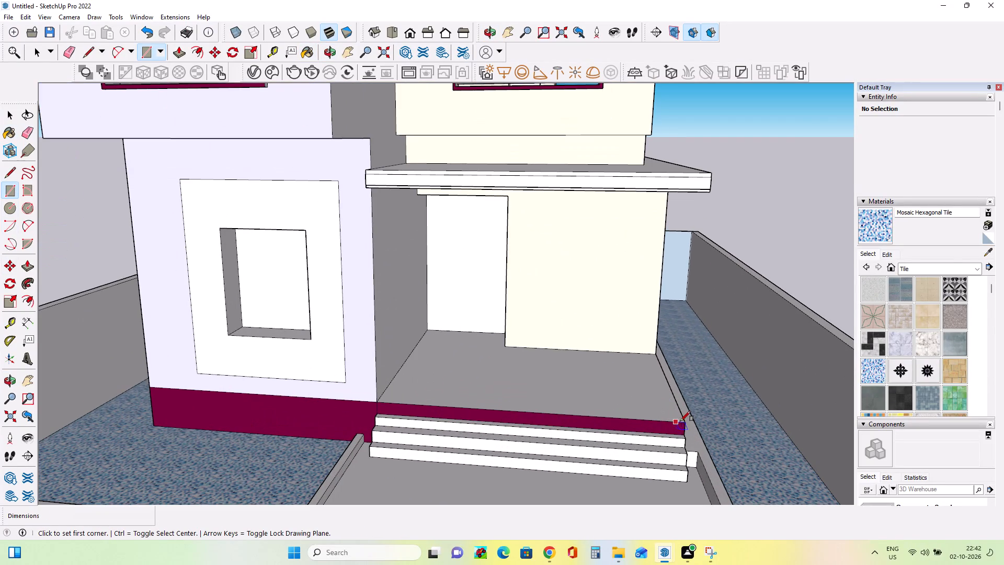
left_click(683, 420)
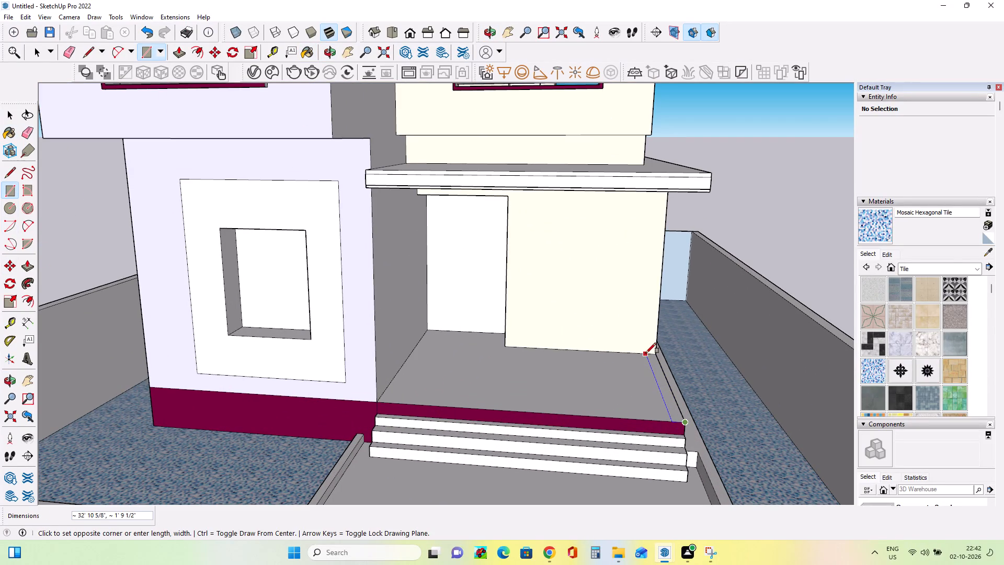
left_click(646, 353)
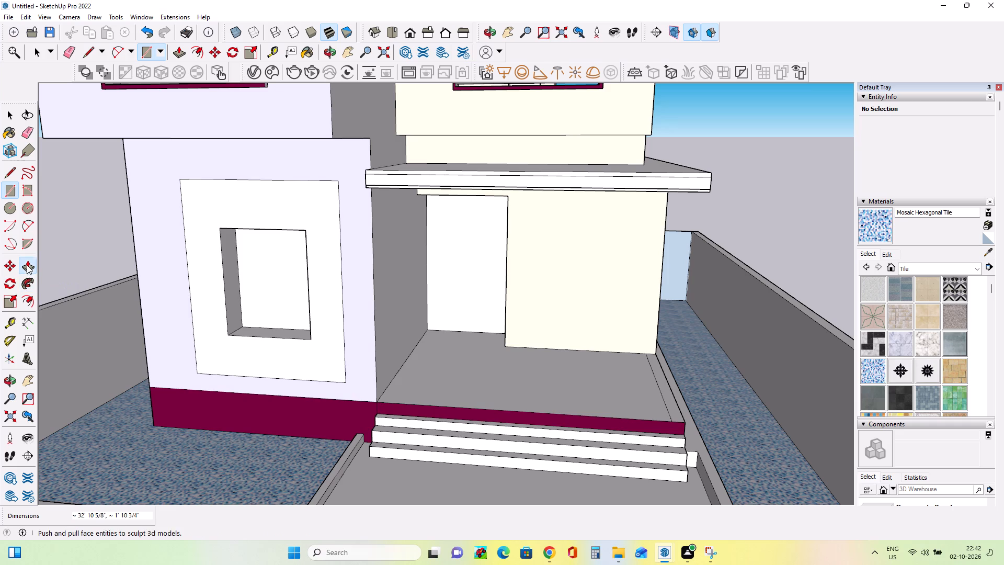
Raise the porch edge strip about 1' 10" into a low kerb and slim it by pushing its inner face about 10 5/8".
left_click(27, 265)
left_click(676, 407)
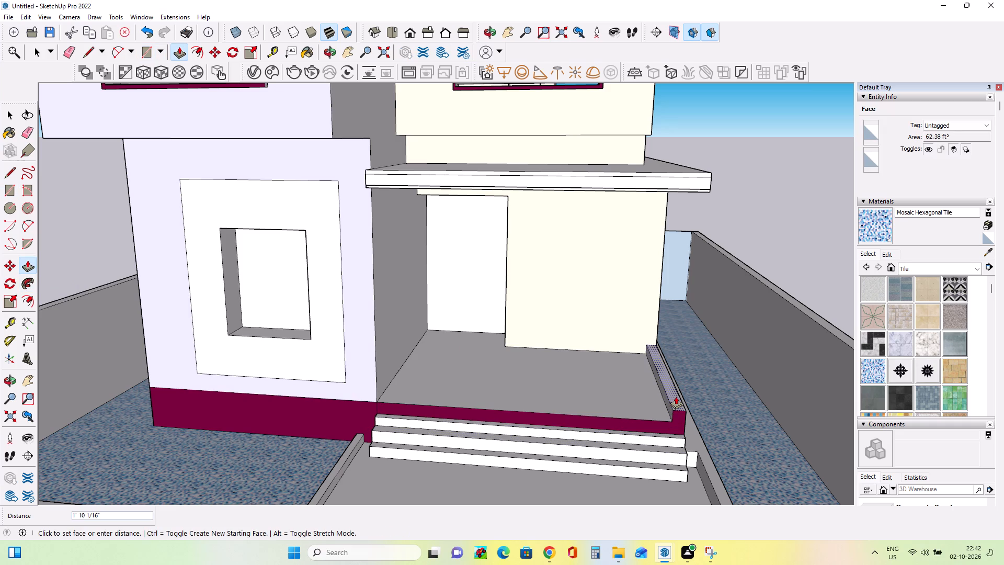
left_click(676, 396)
scroll(670, 411, "up", 3)
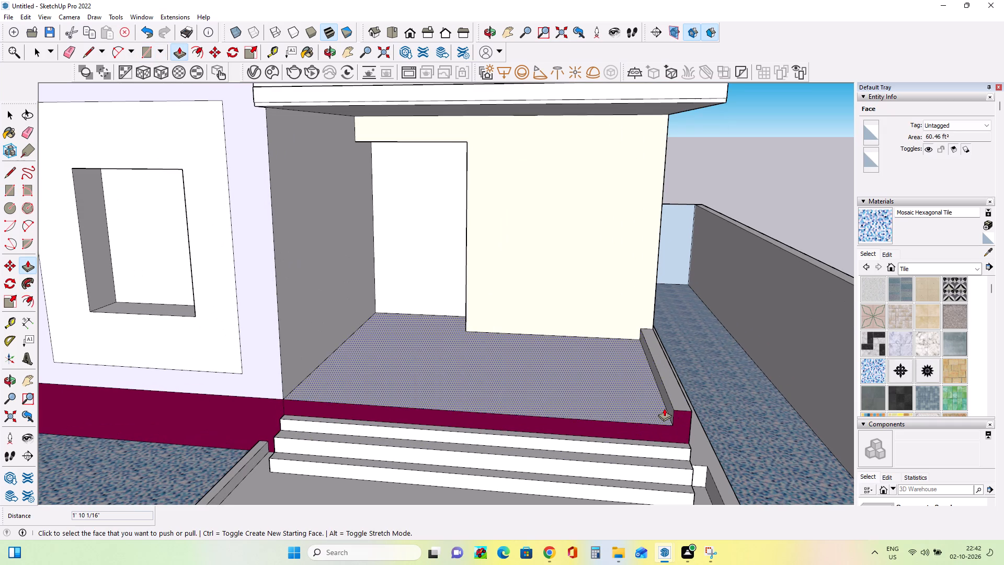
left_click(667, 409)
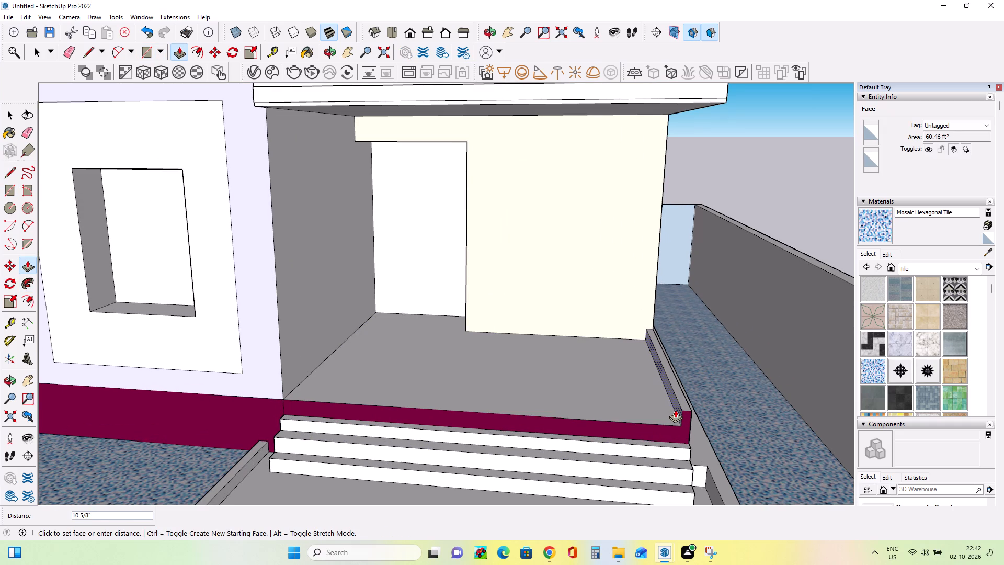
left_click(675, 410)
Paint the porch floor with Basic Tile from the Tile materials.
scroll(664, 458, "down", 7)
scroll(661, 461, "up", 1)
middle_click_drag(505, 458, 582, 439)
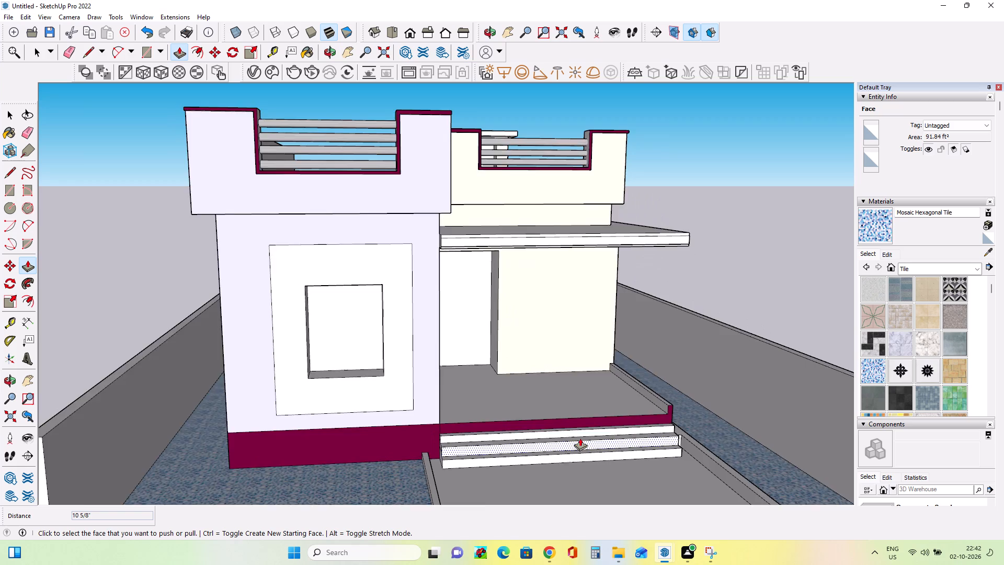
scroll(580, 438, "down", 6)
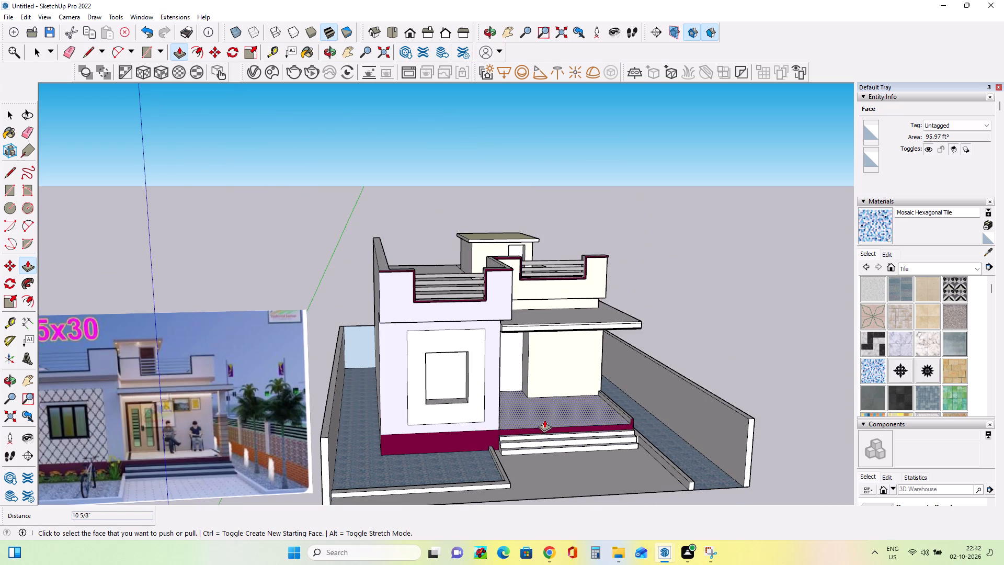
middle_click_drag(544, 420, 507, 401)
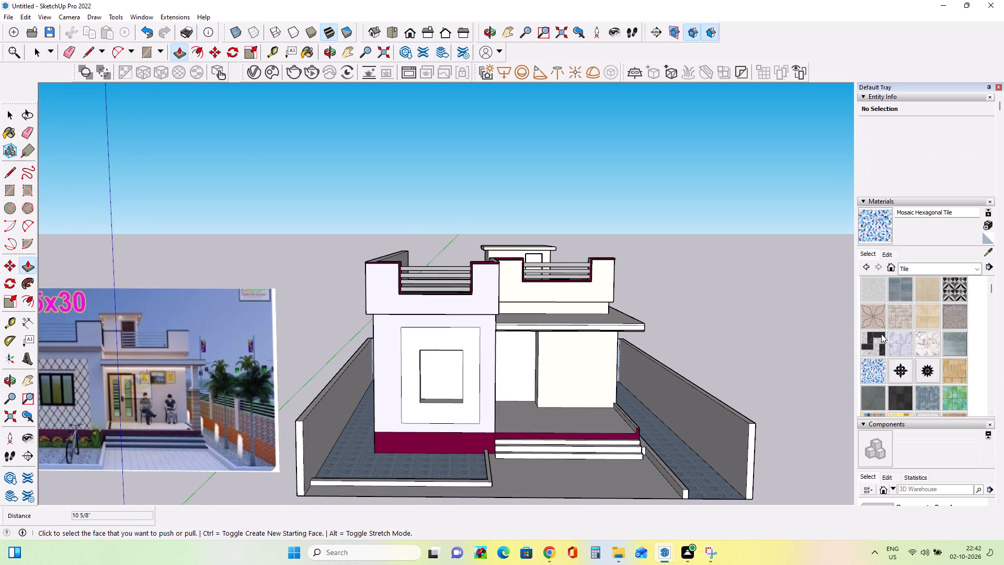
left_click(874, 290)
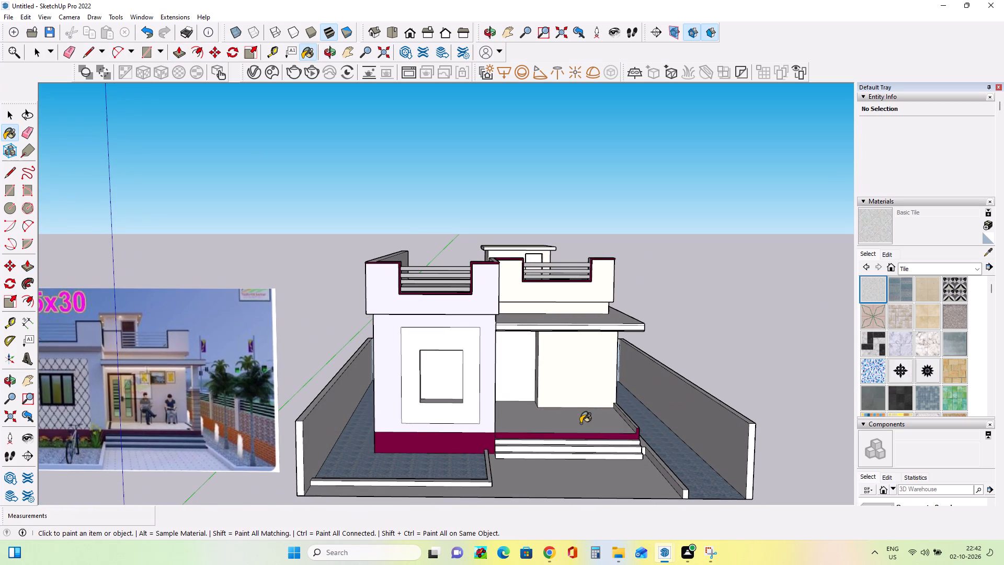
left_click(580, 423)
Paint the porch floor with Encaustic Tile Circular 02 from the Tile materials.
middle_click_drag(611, 434, 625, 477)
middle_click_drag(625, 477, 620, 468)
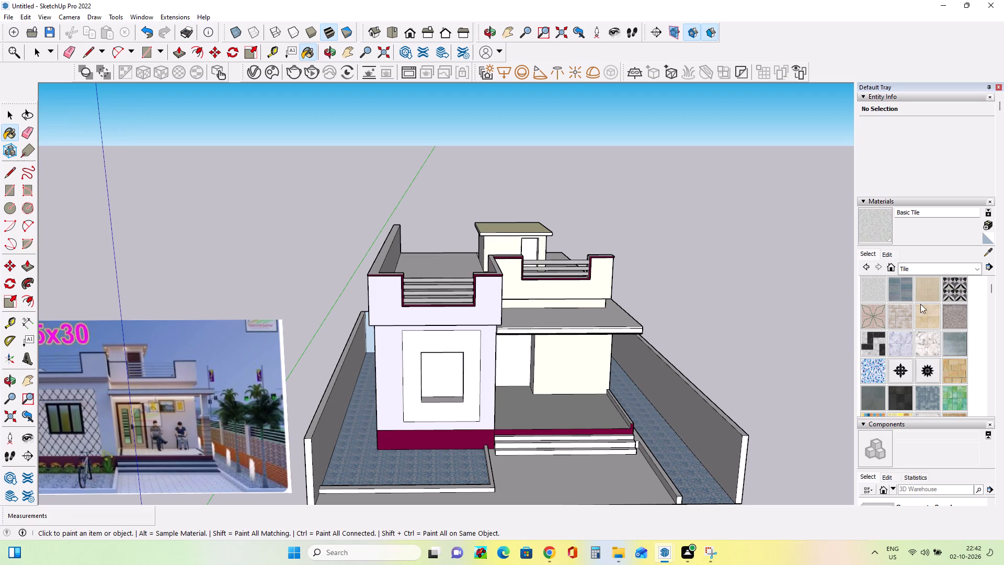
left_click(877, 318)
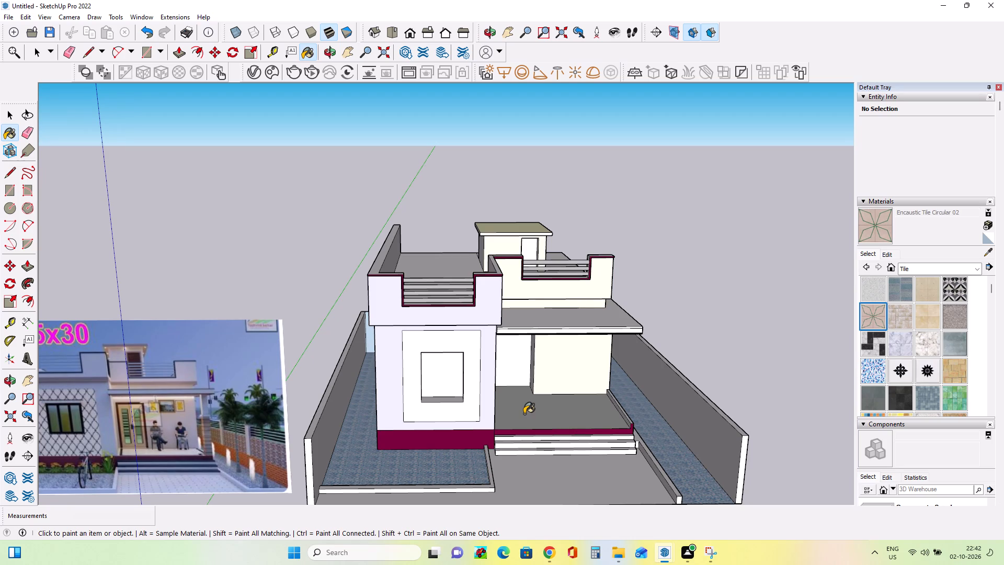
left_click(524, 414)
Create a new material from Encaustic Tile Circular 02 with an 8' texture size and paint the porch floor with it.
scroll(581, 420, "up", 3)
middle_click_drag(555, 424, 556, 473)
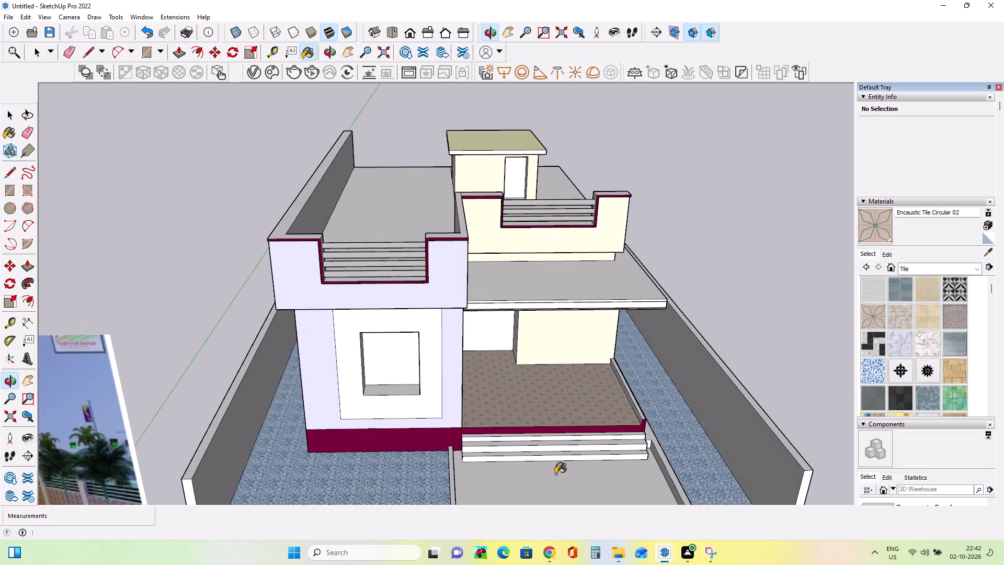
scroll(562, 443, "down", 4)
left_click(986, 229)
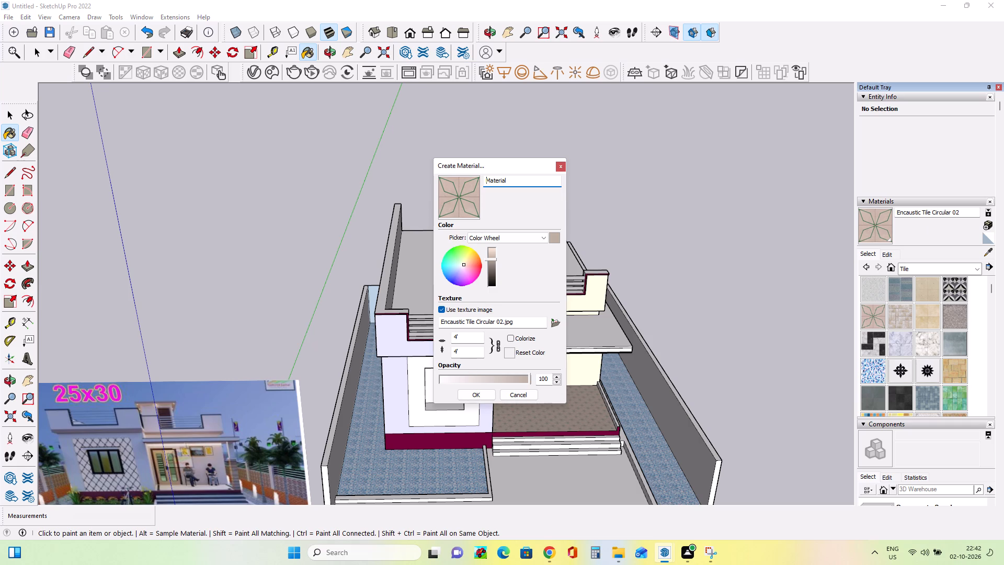
left_click(464, 341)
key("BackSpace")
key("BackSpace")
key("BackSpace")
key("6")
key("BackSpace")
type("8'")
key("Return")
left_click(494, 397)
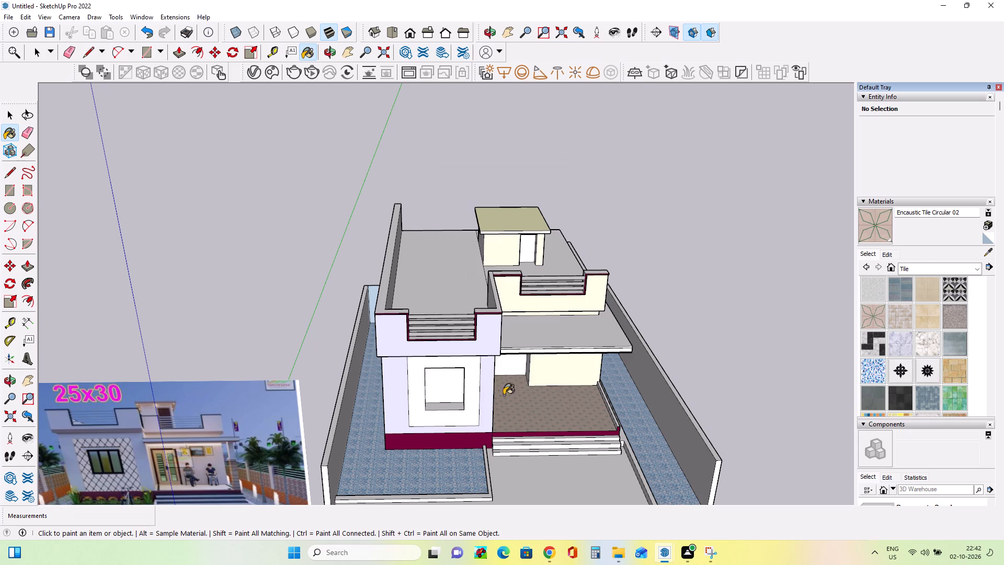
left_click(568, 403)
Examine the reference image's front paving, entrance steps and side yard border, comparing them with the whole house model.
middle_click_drag(495, 430, 514, 421)
scroll(514, 421, "down", 2)
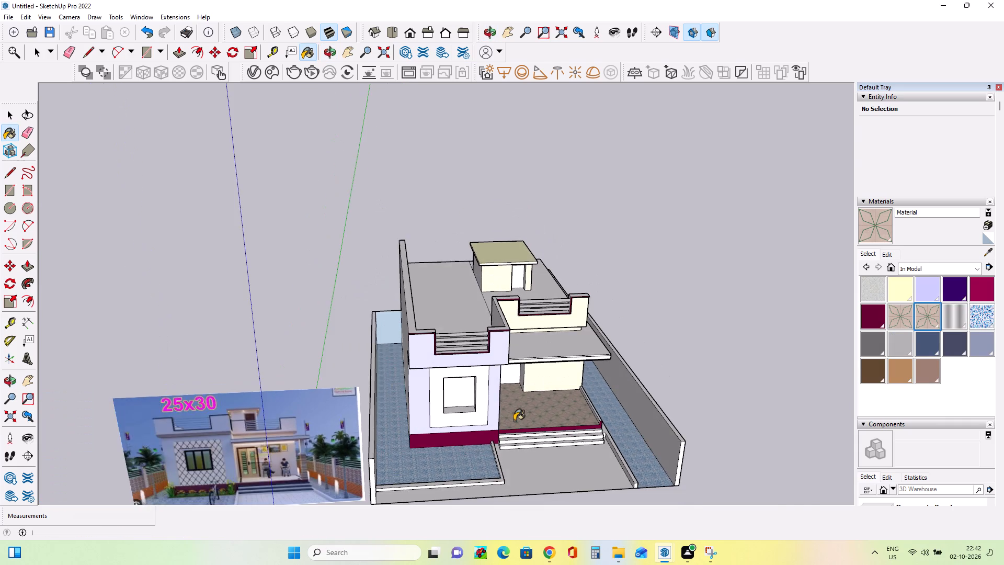
scroll(514, 421, "down", 3)
middle_click_drag(557, 460, 536, 423)
scroll(542, 446, "up", 2)
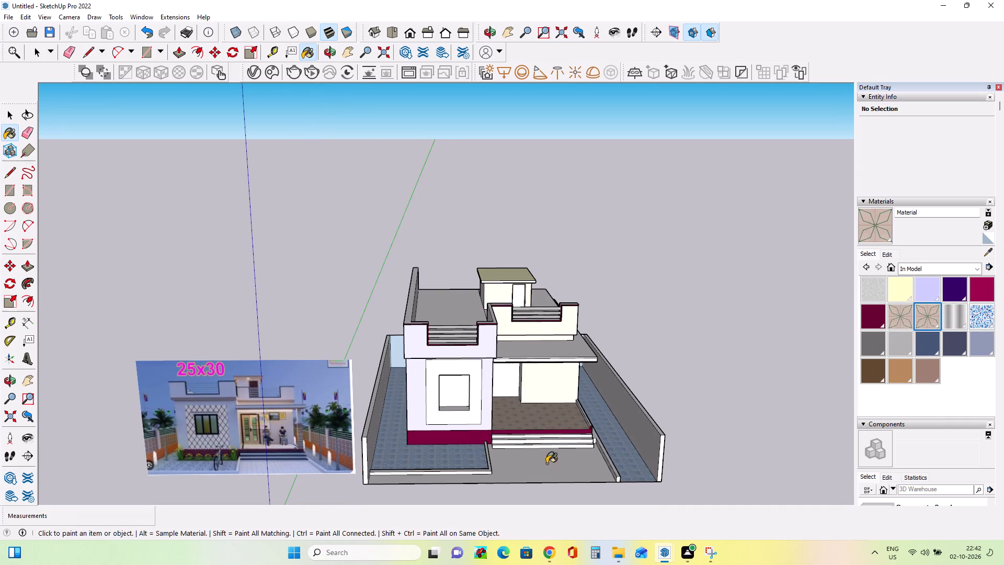
middle_click_drag(549, 468, 559, 487)
scroll(218, 467, "up", 4)
scroll(356, 473, "up", 3)
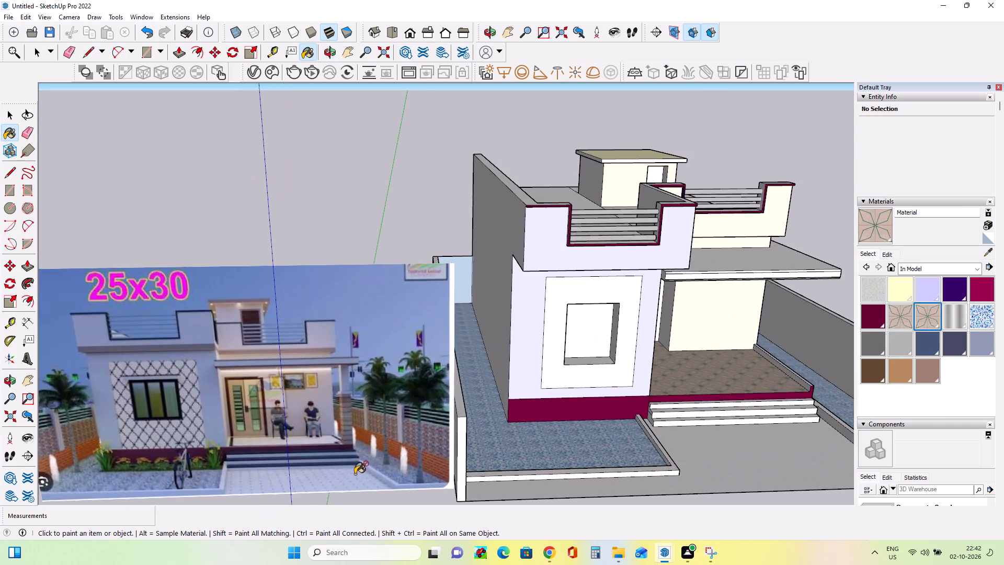
scroll(358, 487, "up", 14)
scroll(360, 494, "down", 4)
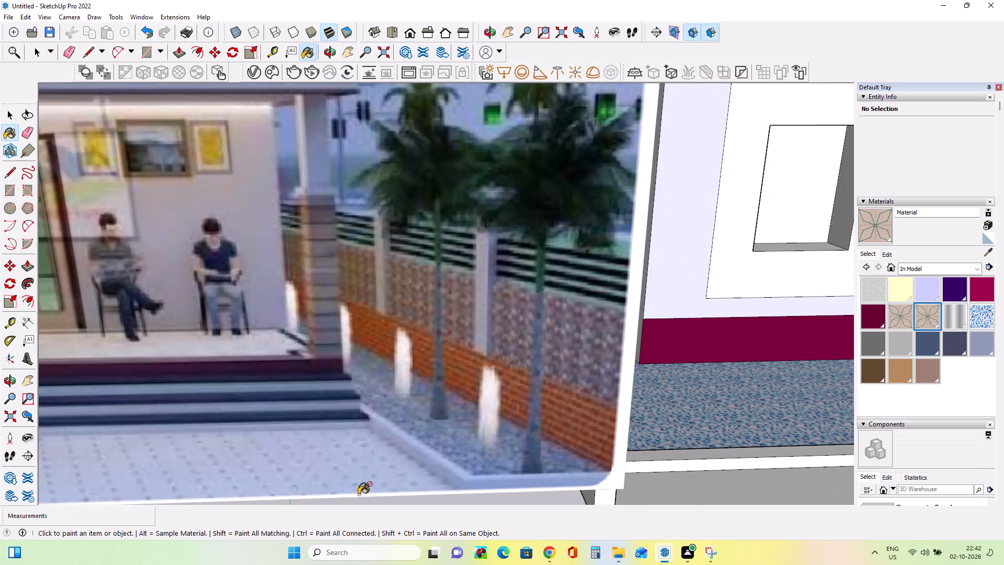
scroll(359, 493, "down", 4)
scroll(359, 493, "up", 2)
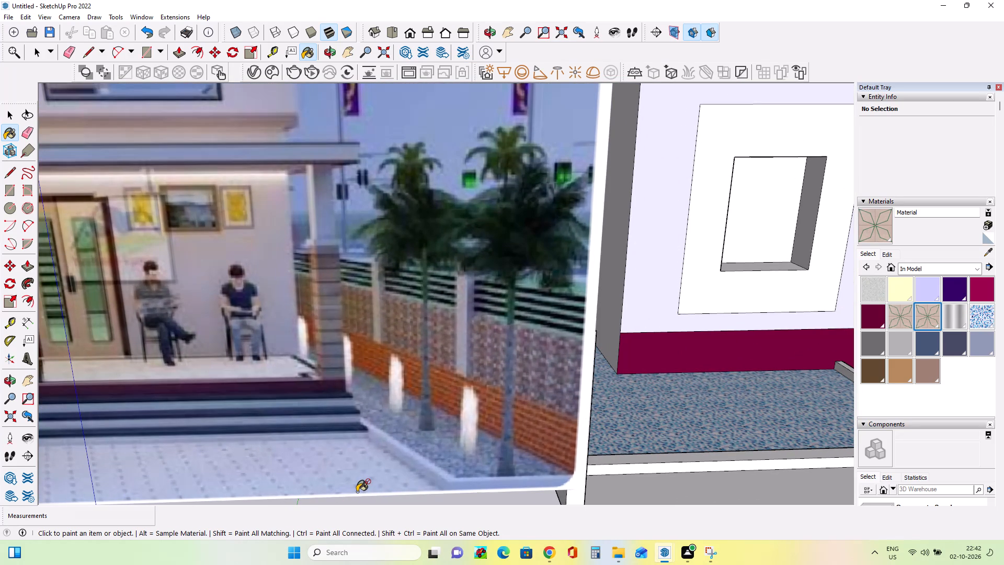
scroll(358, 491, "down", 14)
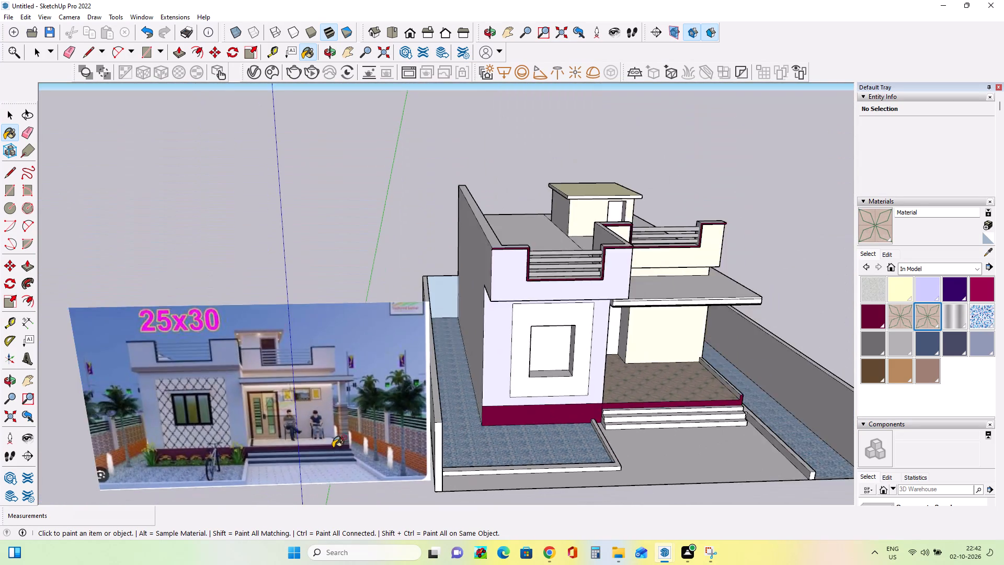
scroll(334, 447, "down", 4)
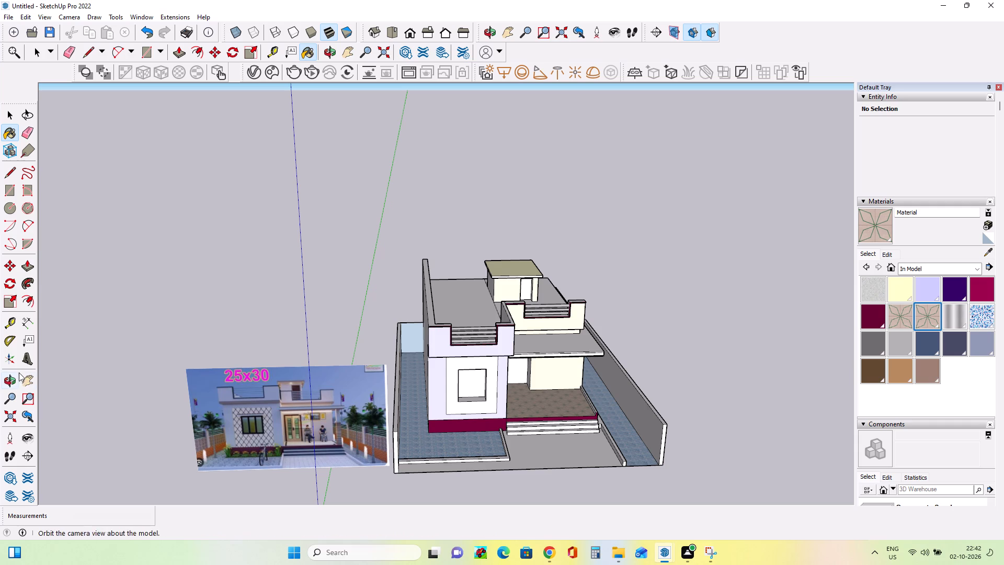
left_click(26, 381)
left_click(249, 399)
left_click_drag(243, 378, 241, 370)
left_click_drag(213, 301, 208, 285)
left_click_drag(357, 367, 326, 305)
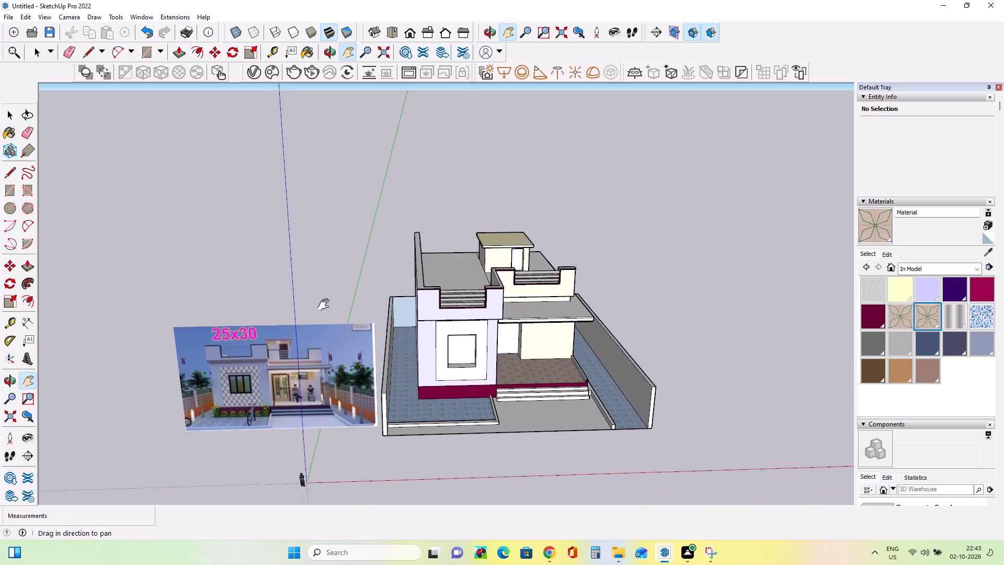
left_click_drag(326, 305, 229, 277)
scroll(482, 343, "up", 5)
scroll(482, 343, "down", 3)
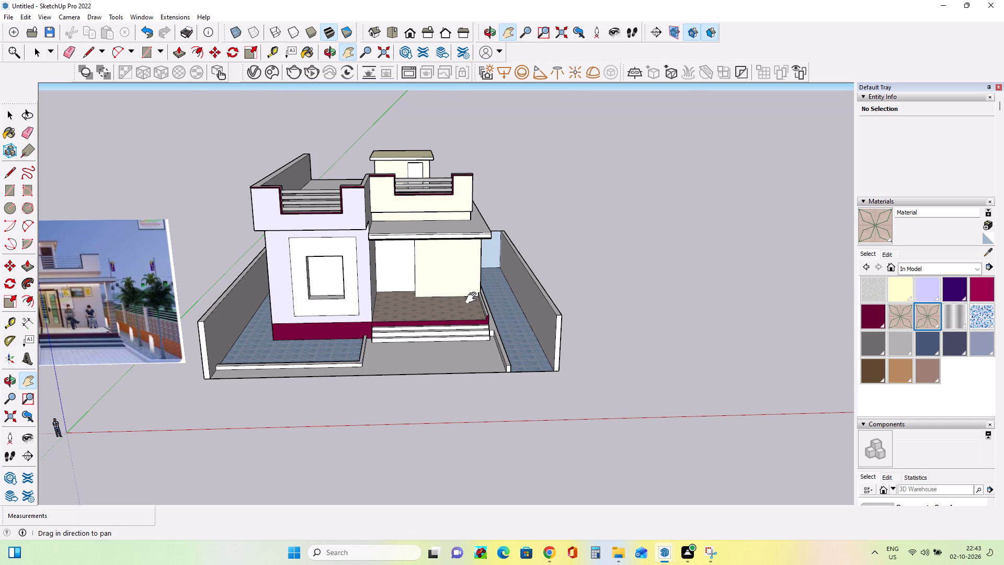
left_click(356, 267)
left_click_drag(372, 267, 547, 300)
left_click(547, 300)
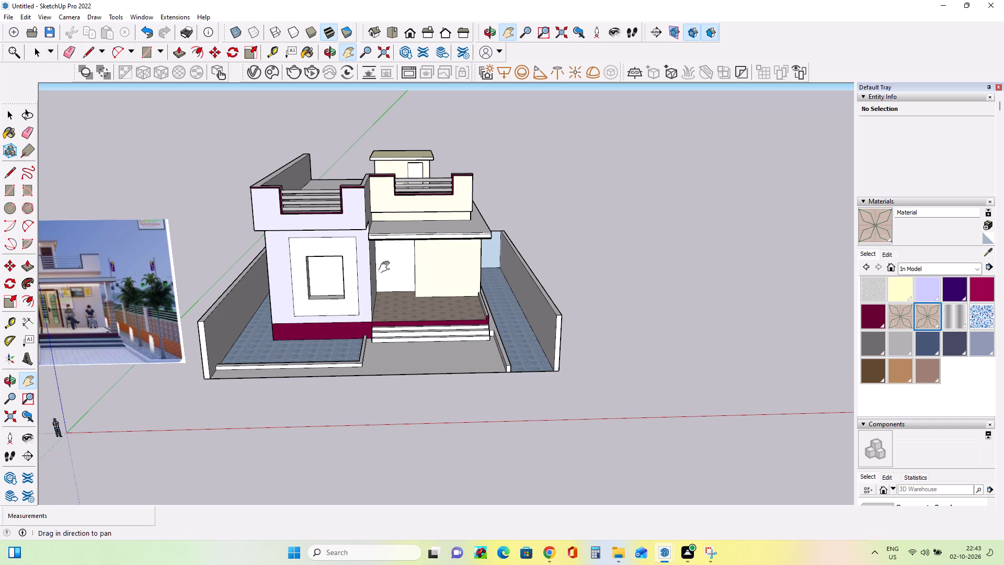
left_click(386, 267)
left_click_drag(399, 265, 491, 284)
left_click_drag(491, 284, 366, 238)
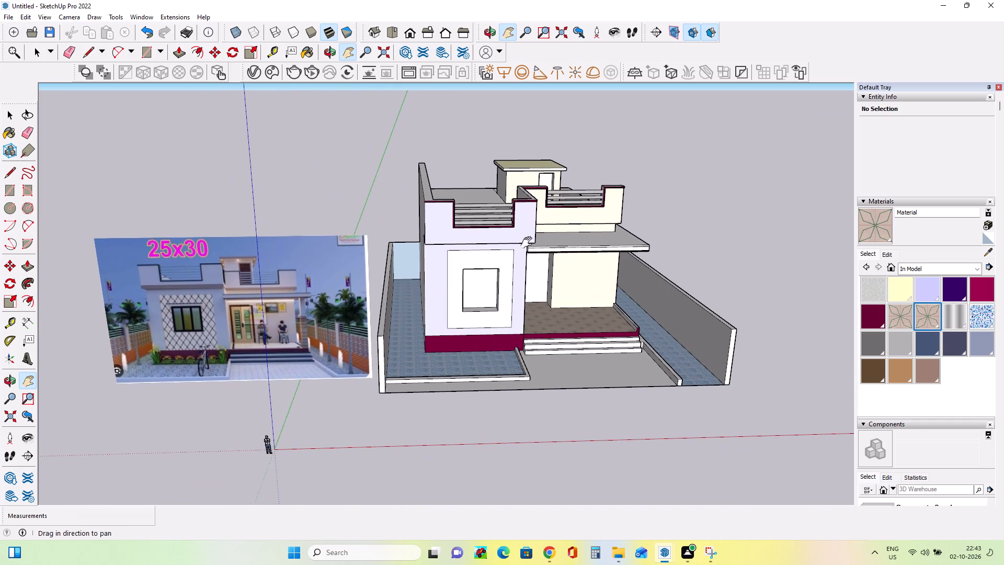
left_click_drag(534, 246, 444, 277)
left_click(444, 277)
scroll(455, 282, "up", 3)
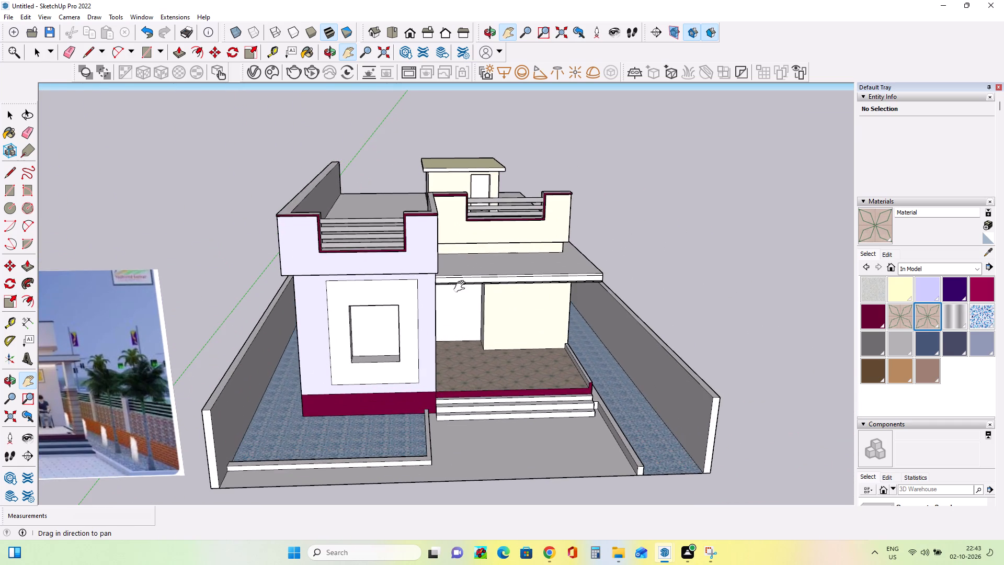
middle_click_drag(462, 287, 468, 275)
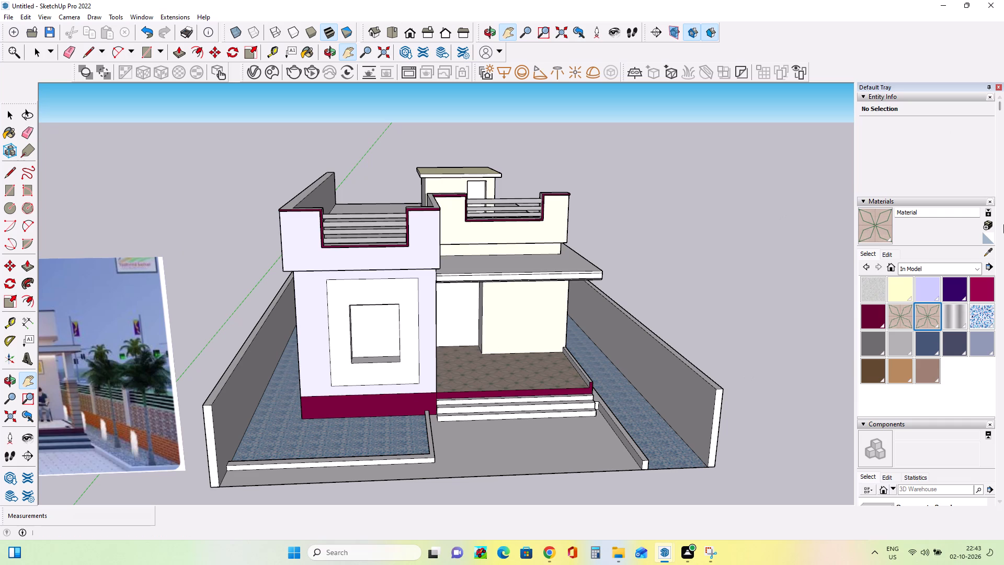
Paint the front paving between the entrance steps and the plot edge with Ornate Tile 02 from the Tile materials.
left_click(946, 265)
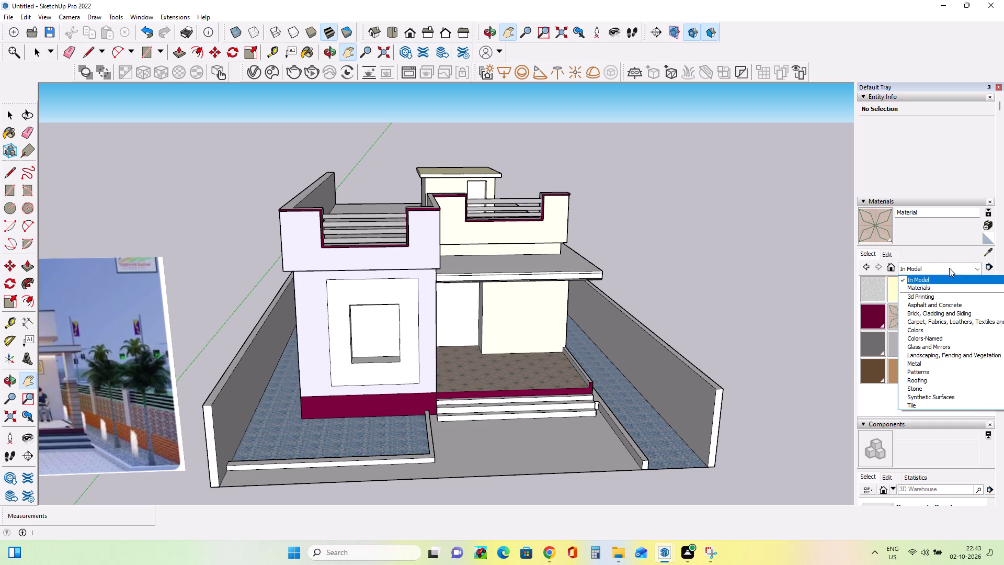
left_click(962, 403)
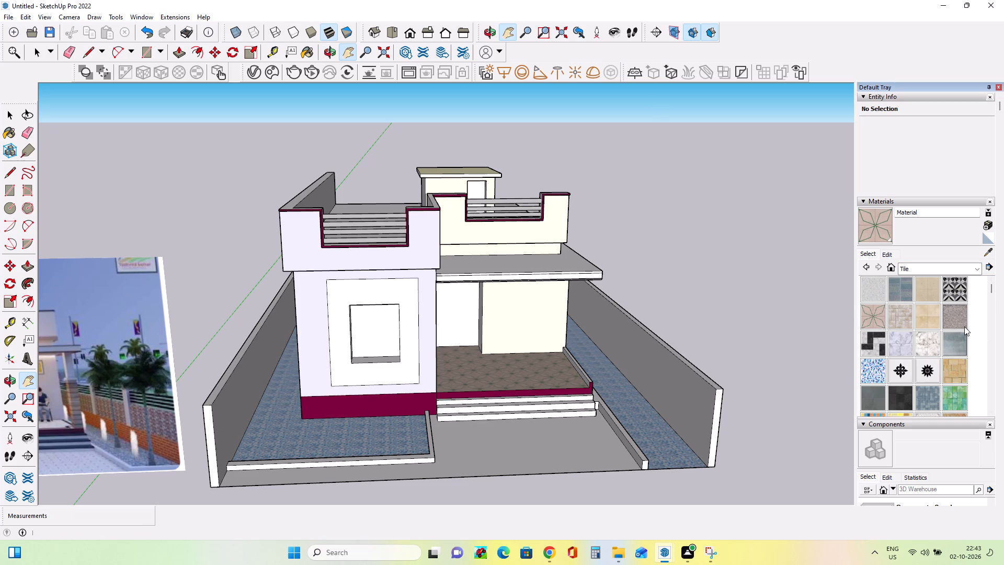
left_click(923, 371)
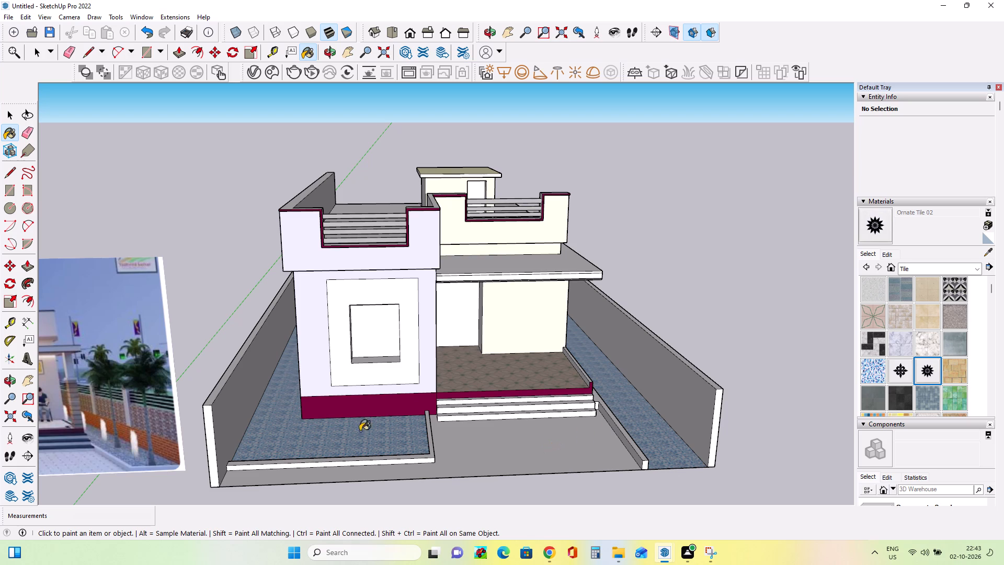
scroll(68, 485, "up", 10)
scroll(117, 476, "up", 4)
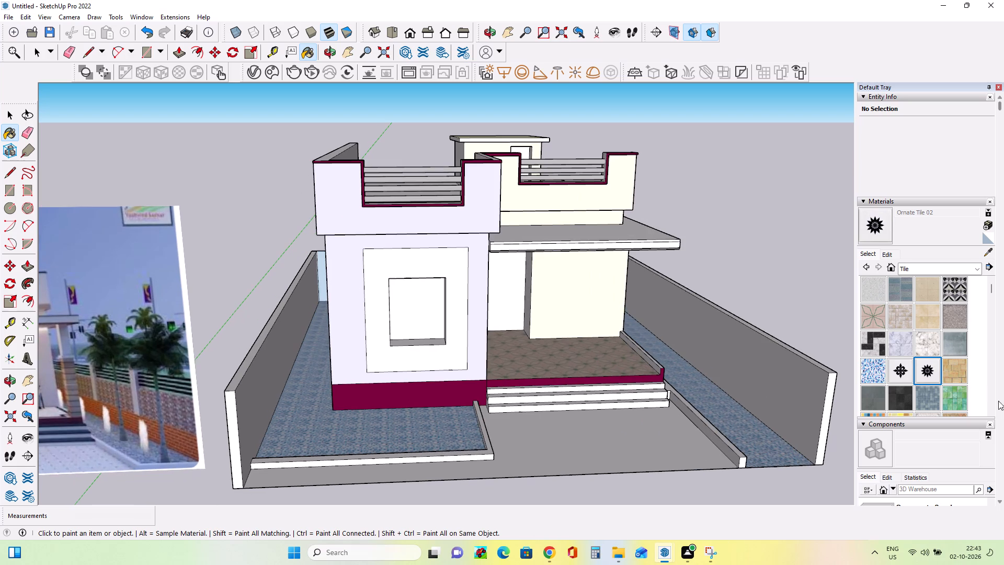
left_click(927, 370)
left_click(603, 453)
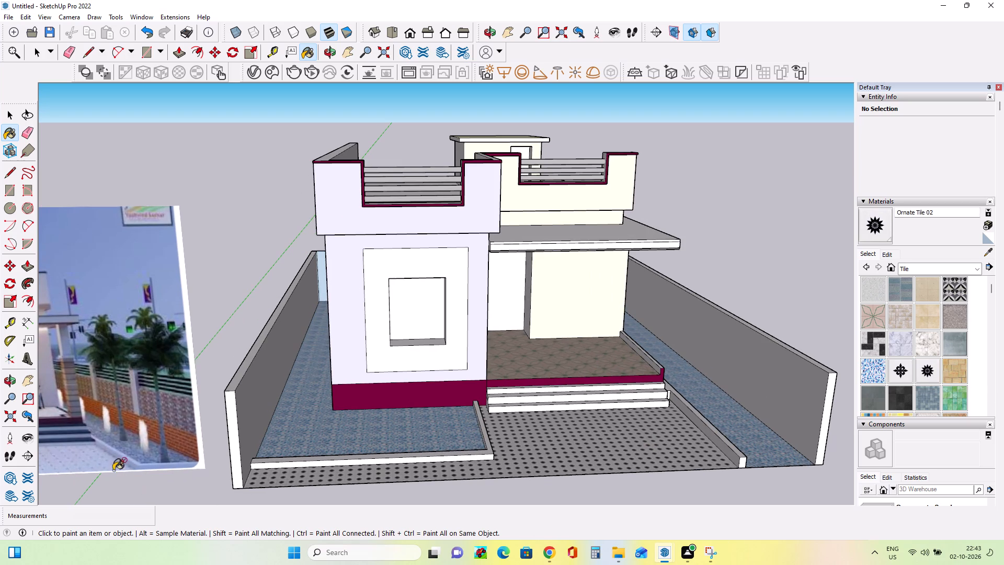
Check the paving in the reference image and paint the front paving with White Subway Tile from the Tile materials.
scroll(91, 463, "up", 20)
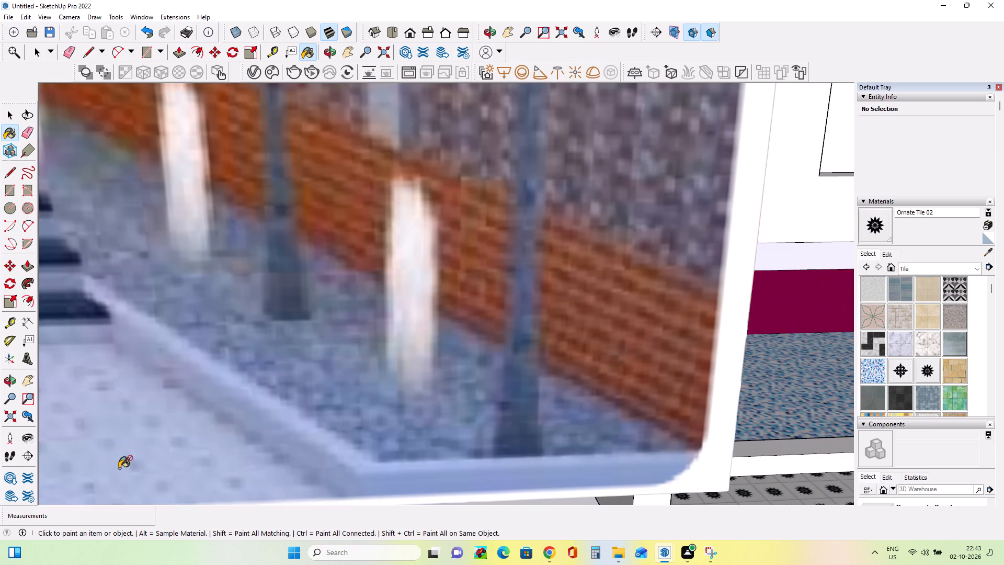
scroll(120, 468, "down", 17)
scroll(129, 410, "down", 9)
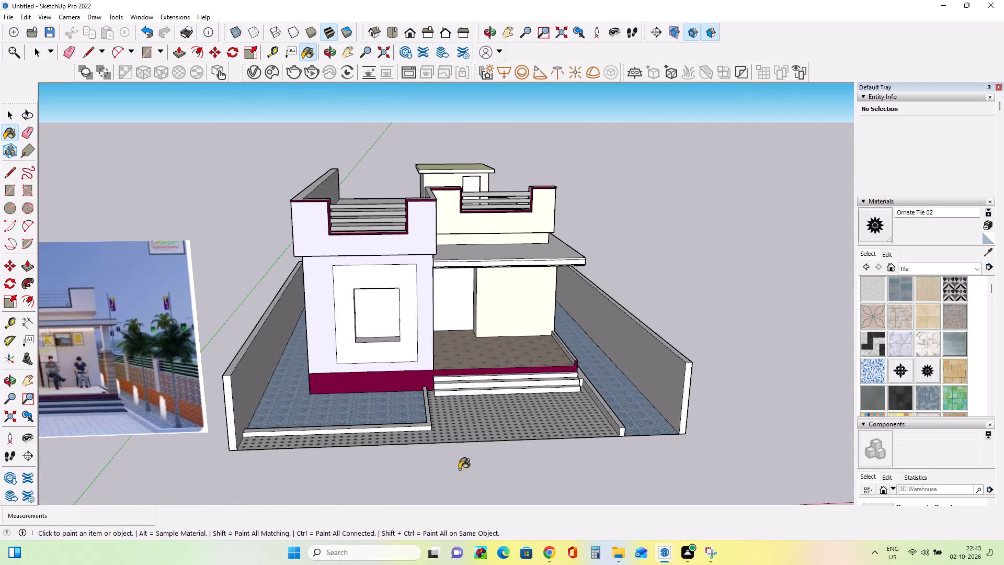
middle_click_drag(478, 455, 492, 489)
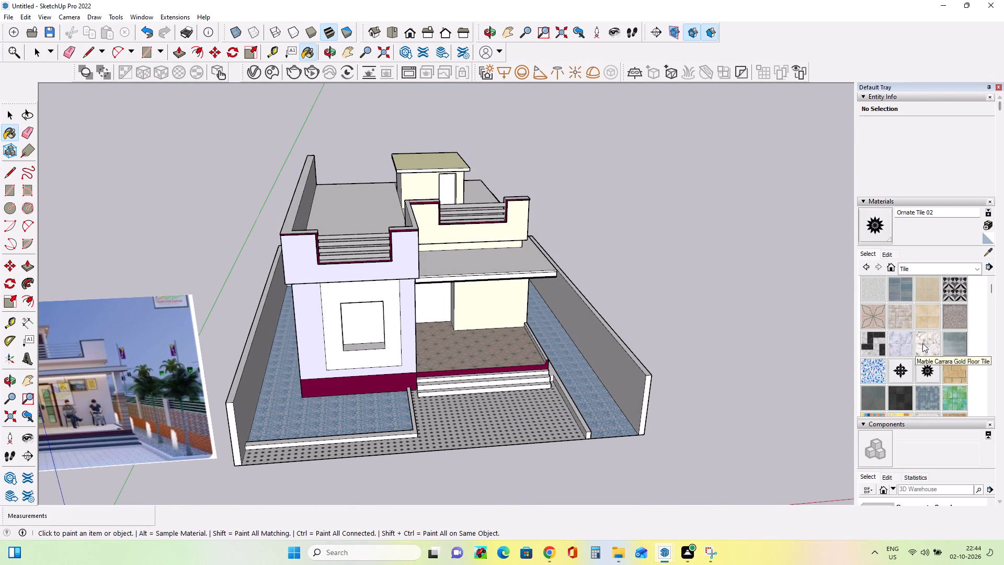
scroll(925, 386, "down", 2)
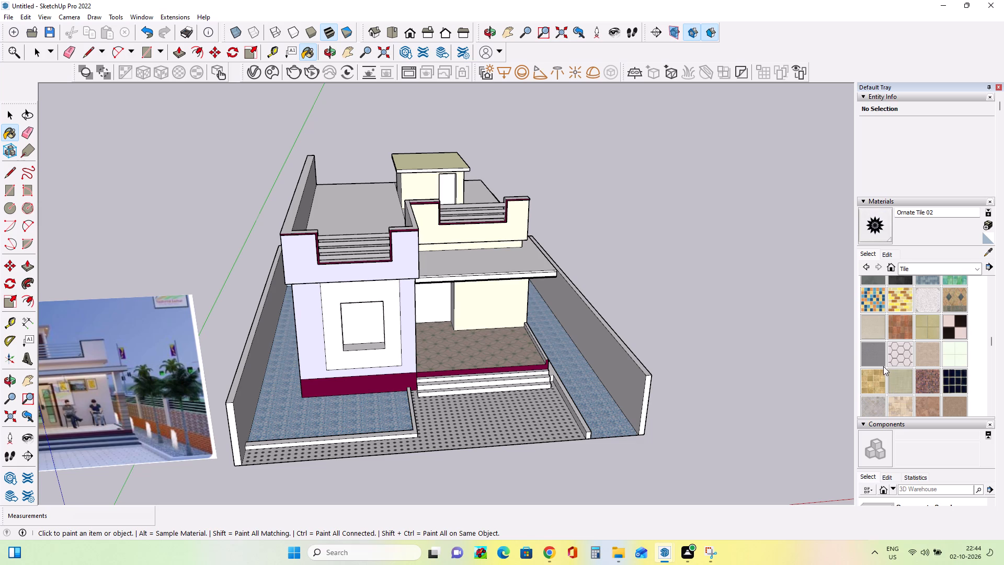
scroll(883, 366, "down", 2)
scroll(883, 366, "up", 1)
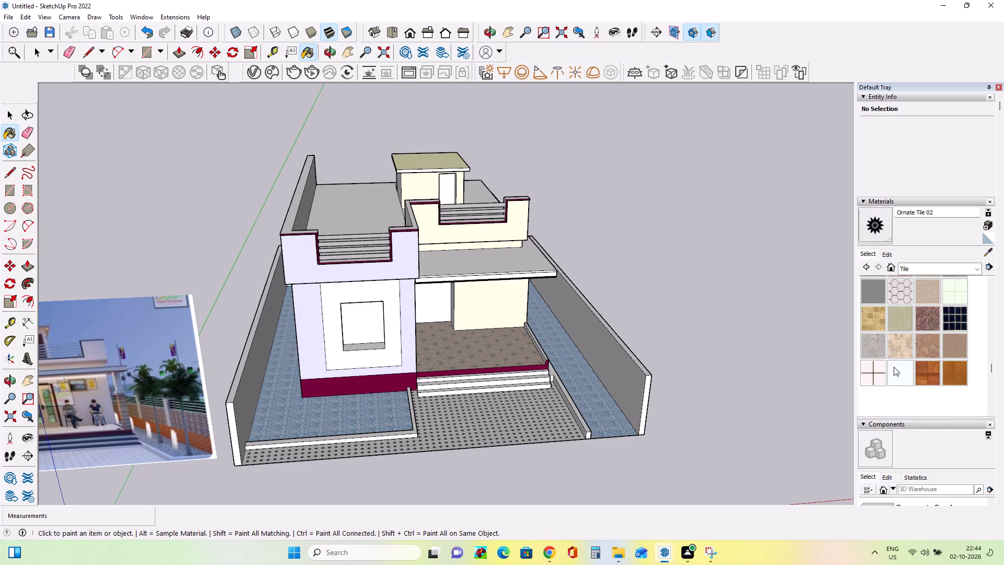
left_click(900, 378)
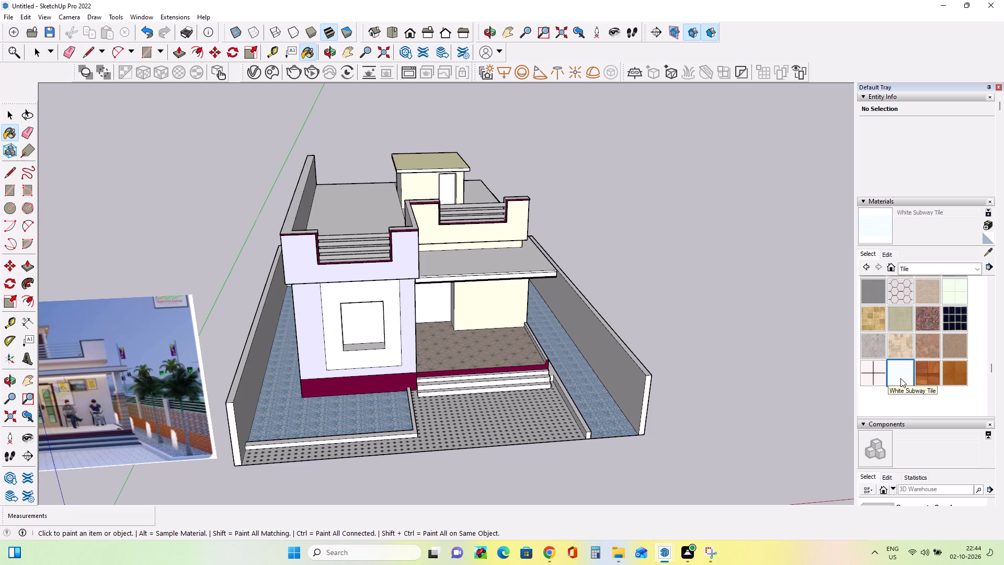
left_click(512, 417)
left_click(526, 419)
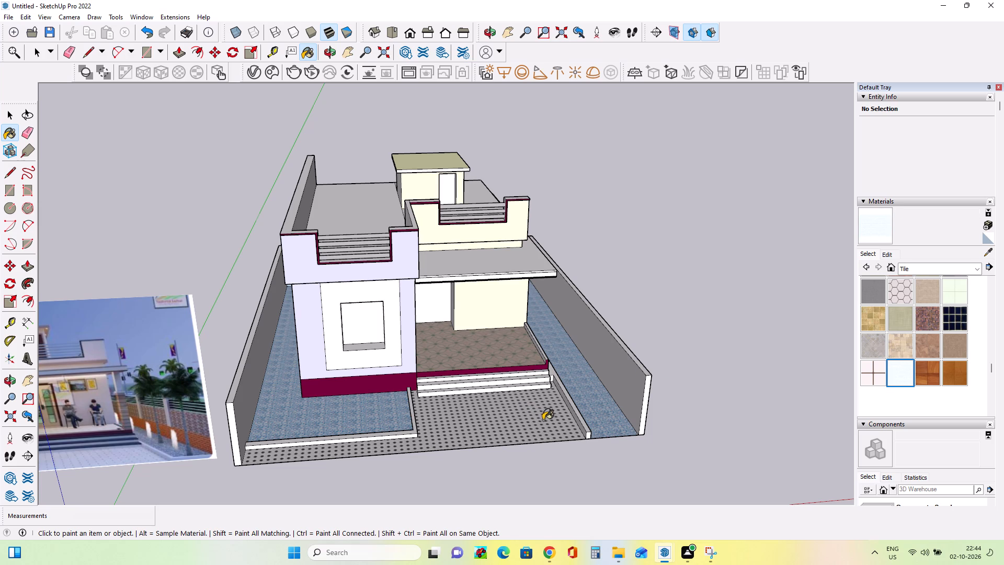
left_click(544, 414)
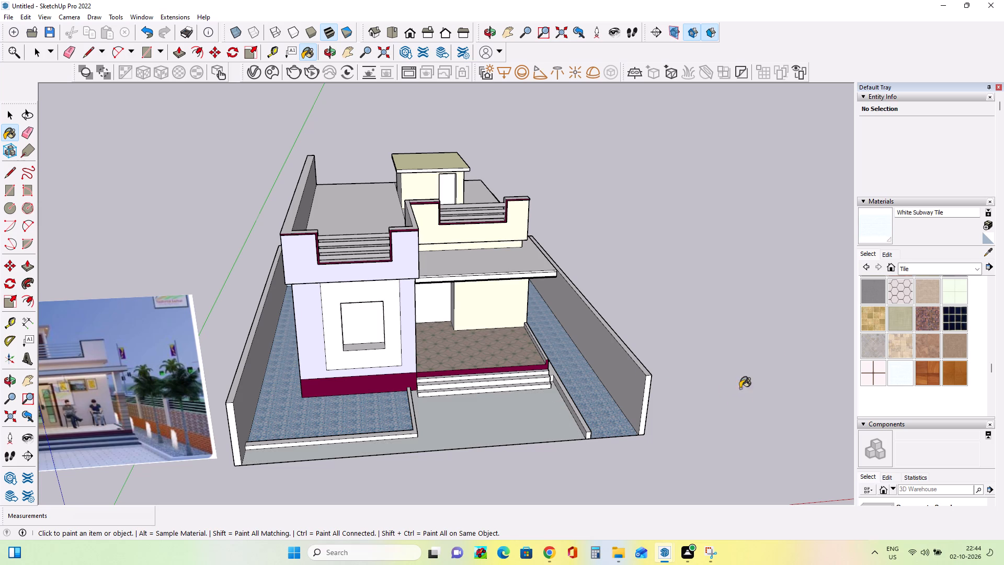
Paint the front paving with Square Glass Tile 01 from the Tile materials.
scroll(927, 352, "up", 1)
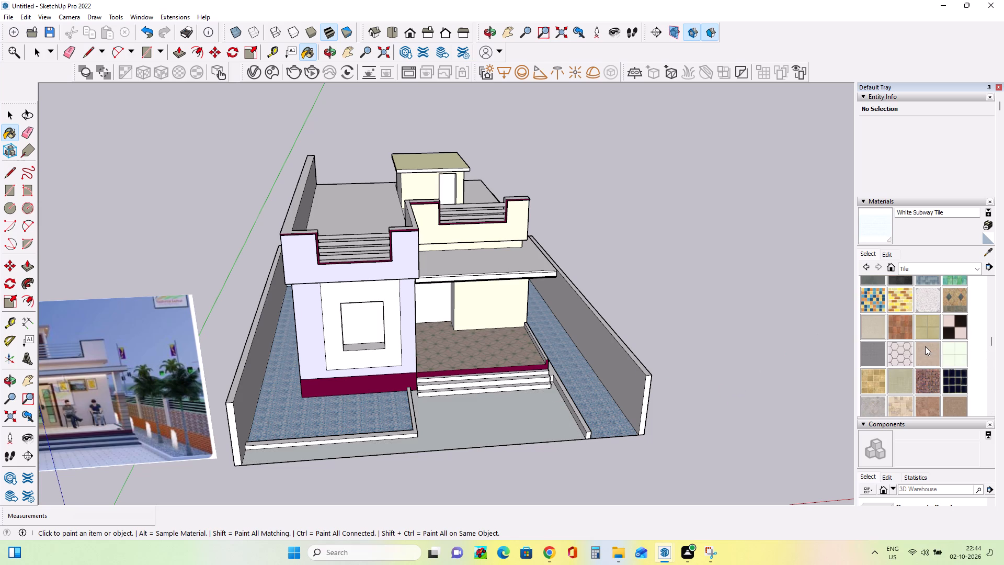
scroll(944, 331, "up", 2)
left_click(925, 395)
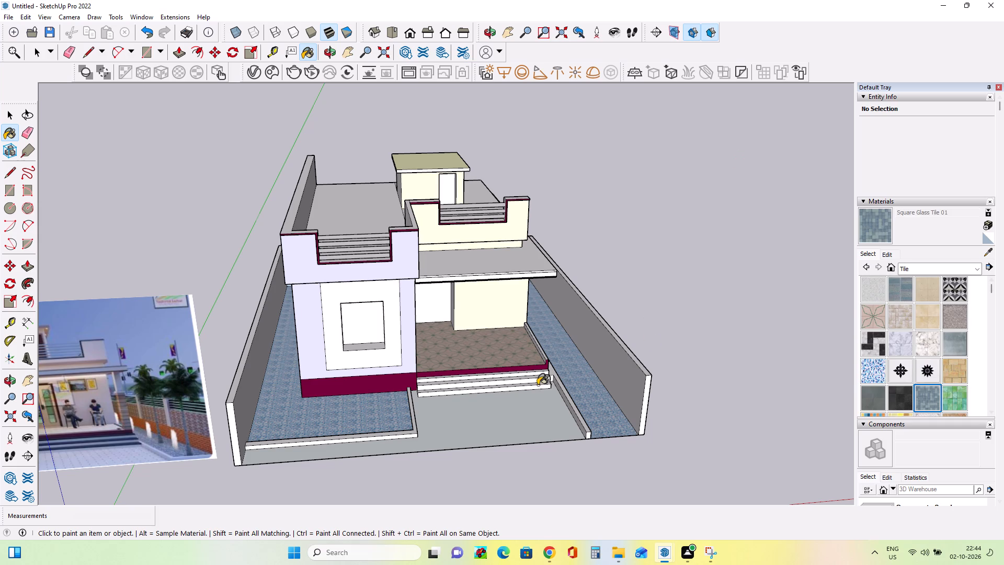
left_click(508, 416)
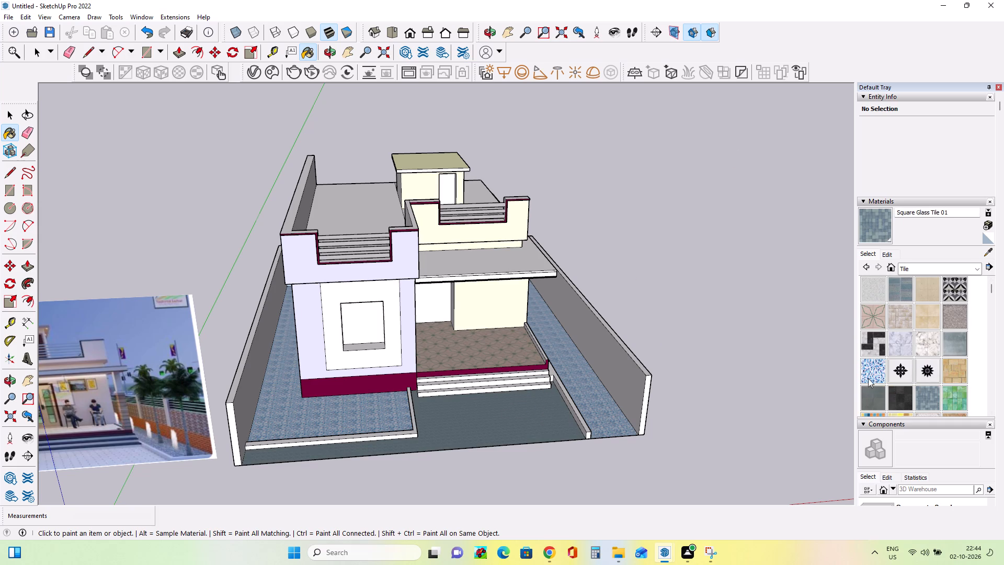
Paint the front paving with Marble Carrara Floor Tile from the Tile materials.
left_click(895, 340)
left_click(470, 435)
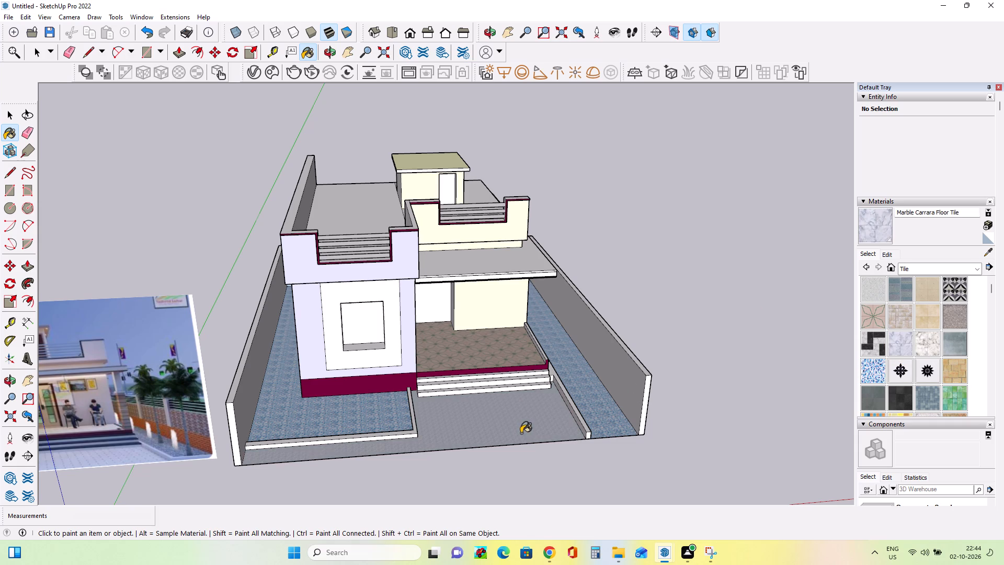
Examine the newly paved front yard and the whole house model, comparing its finishes with the reference image.
scroll(475, 446, "up", 8)
scroll(473, 443, "down", 3)
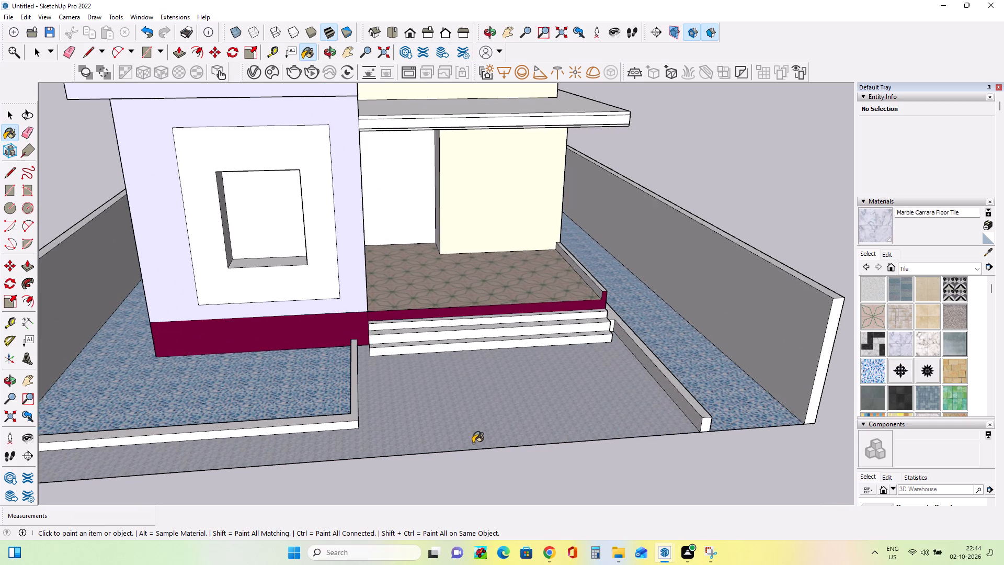
scroll(472, 443, "down", 7)
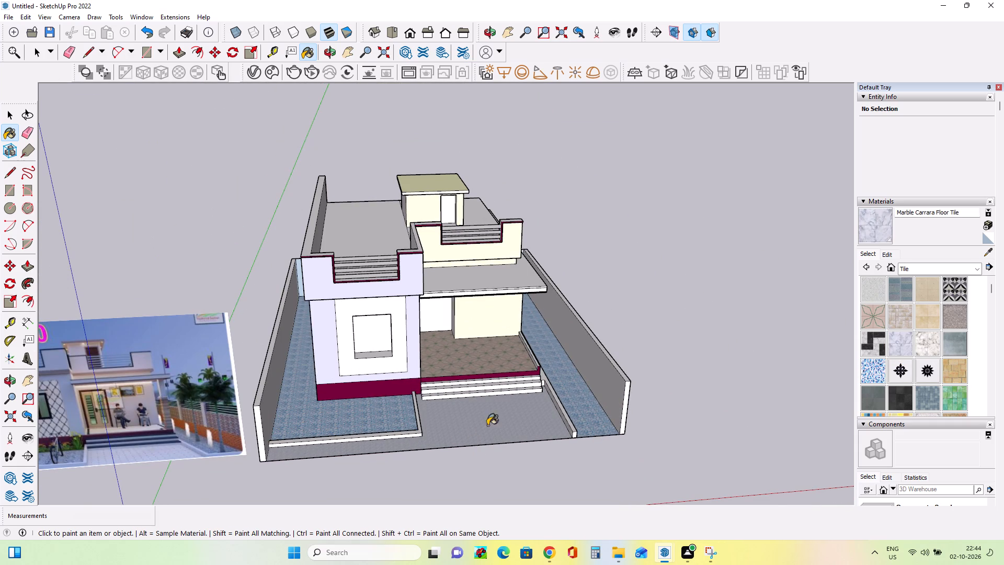
scroll(503, 425, "up", 1)
middle_click_drag(503, 425, 516, 398)
scroll(527, 399, "down", 2)
middle_click_drag(529, 405, 525, 400)
middle_click(525, 400)
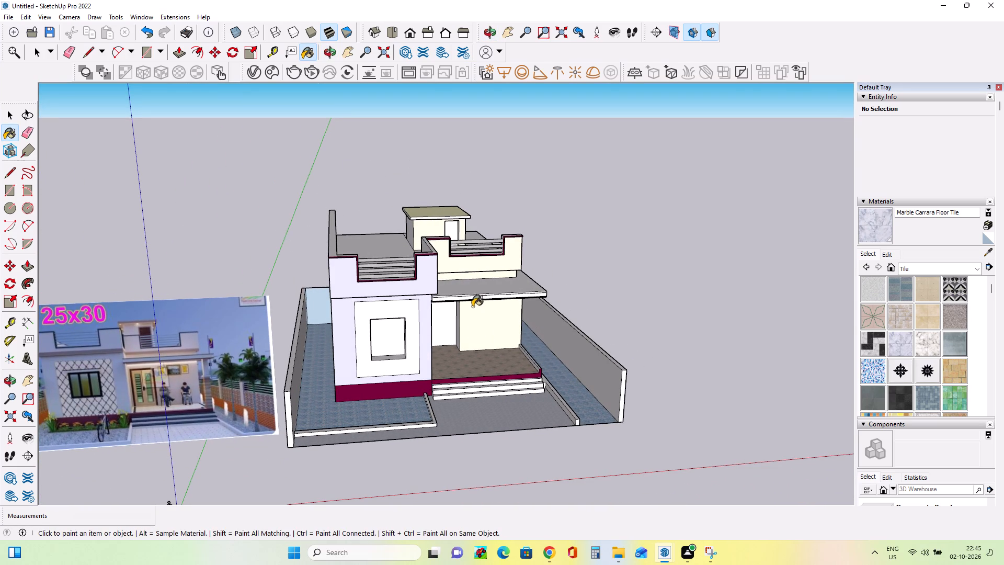
middle_click_drag(527, 300, 512, 301)
scroll(451, 403, "down", 1)
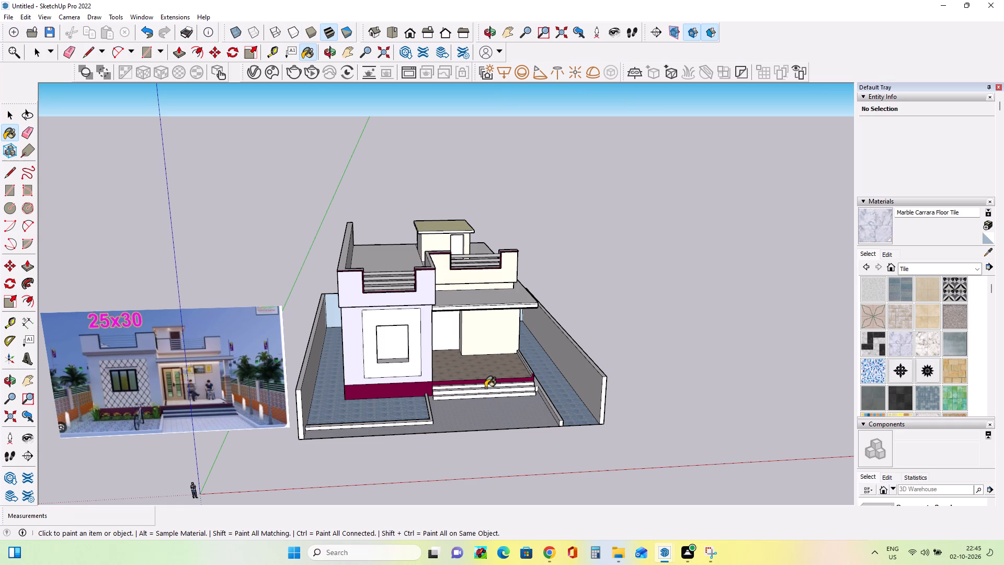
scroll(364, 365, "up", 3)
scroll(484, 381, "up", 2)
scroll(484, 381, "down", 3)
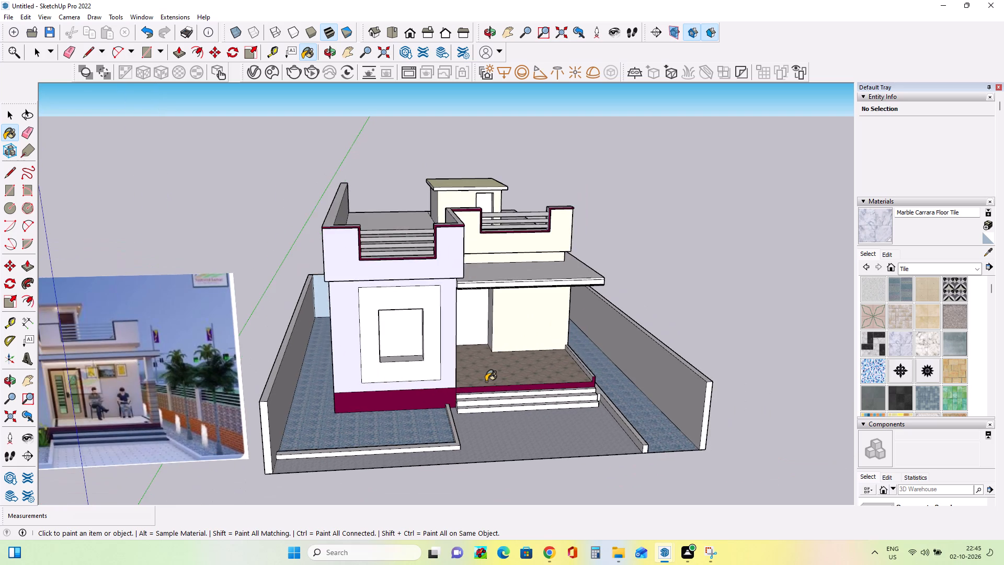
middle_click_drag(490, 381, 479, 343)
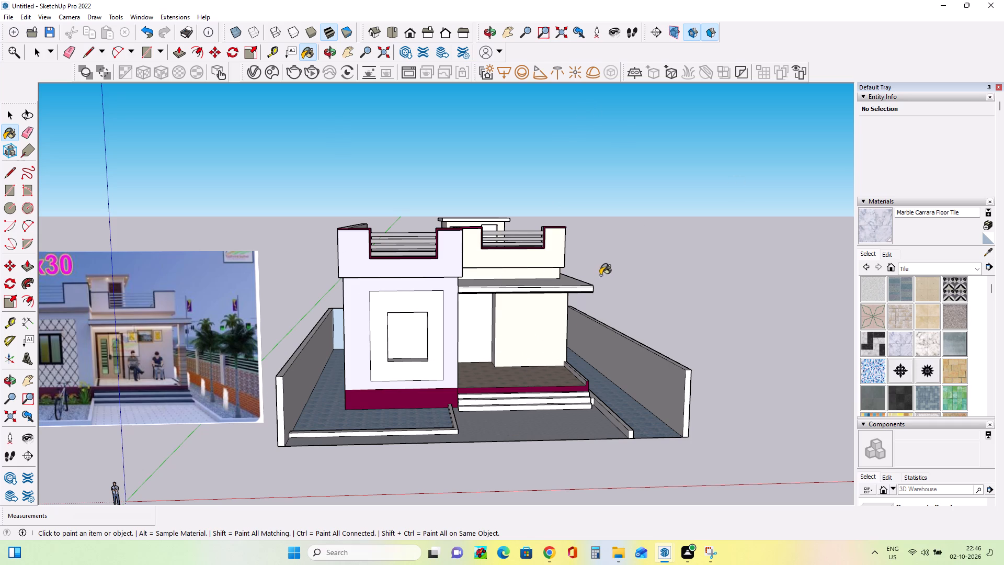
Paint the wall panel around the front window with Tile Hexagon White, following the reference image's patterned window surround.
scroll(60, 372, "up", 12)
scroll(836, 344, "down", 4)
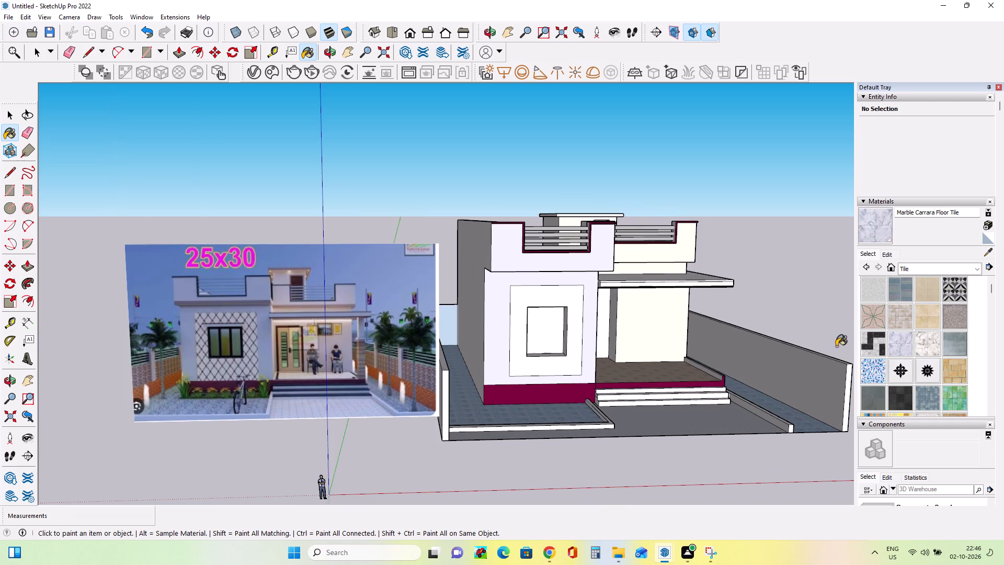
scroll(353, 333, "up", 4)
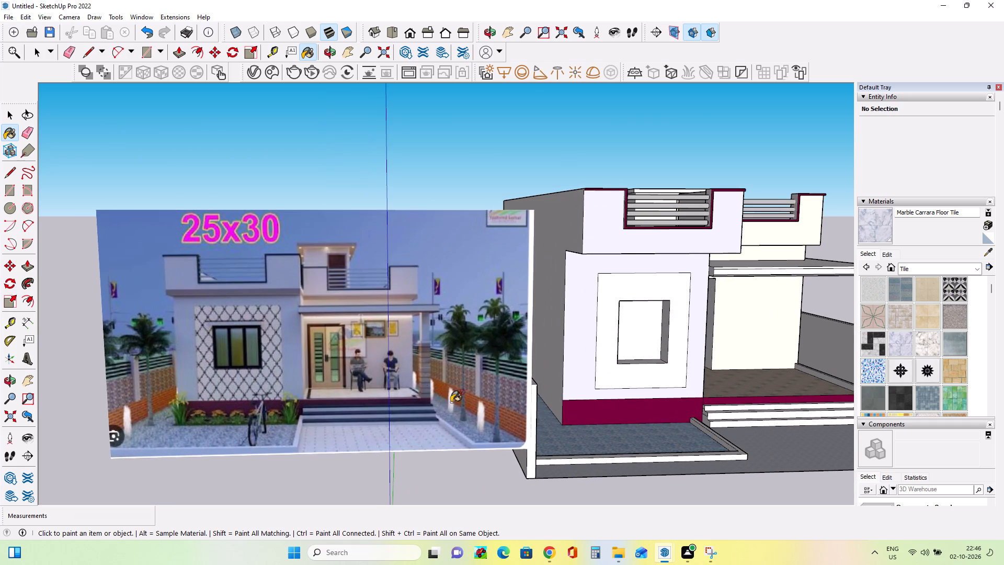
left_click(26, 381)
left_click_drag(541, 318, 510, 312)
left_click_drag(506, 311, 487, 309)
left_click_drag(487, 309, 447, 309)
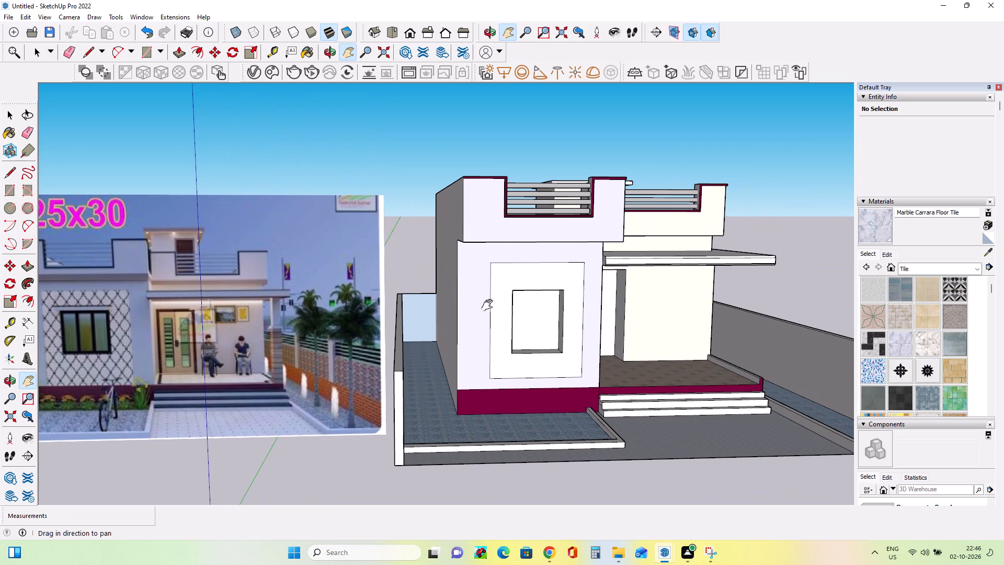
scroll(574, 304, "down", 3)
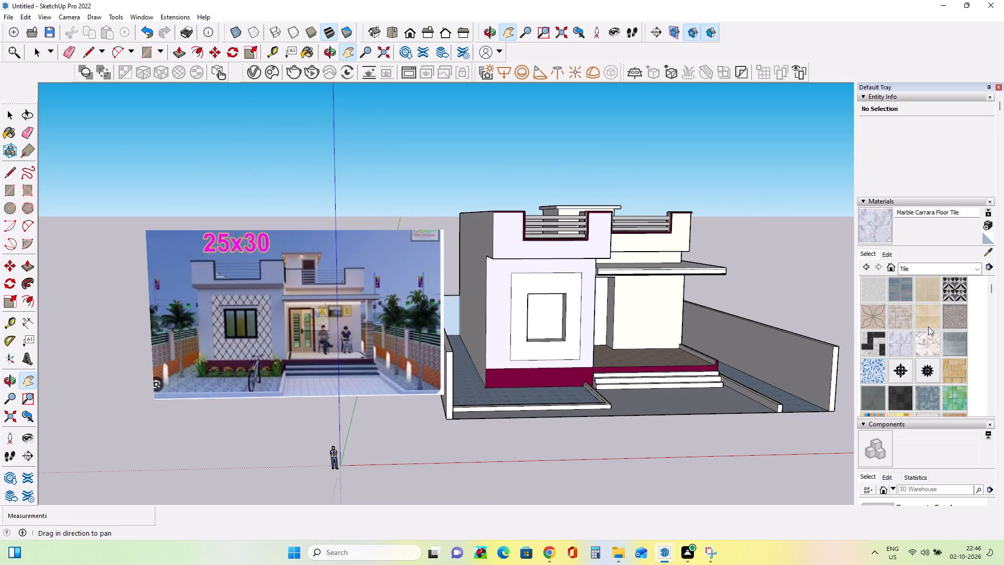
scroll(933, 382, "down", 2)
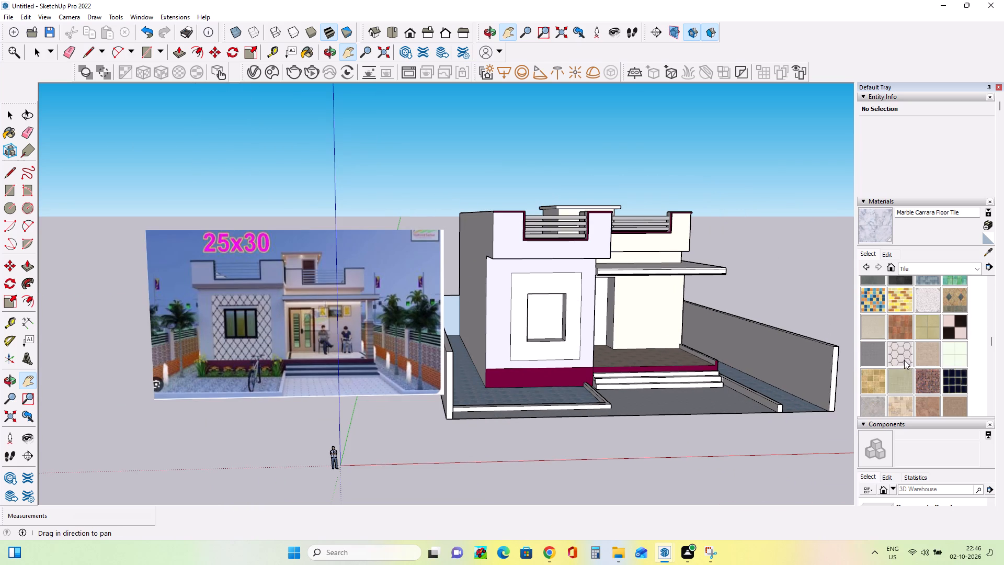
left_click(904, 359)
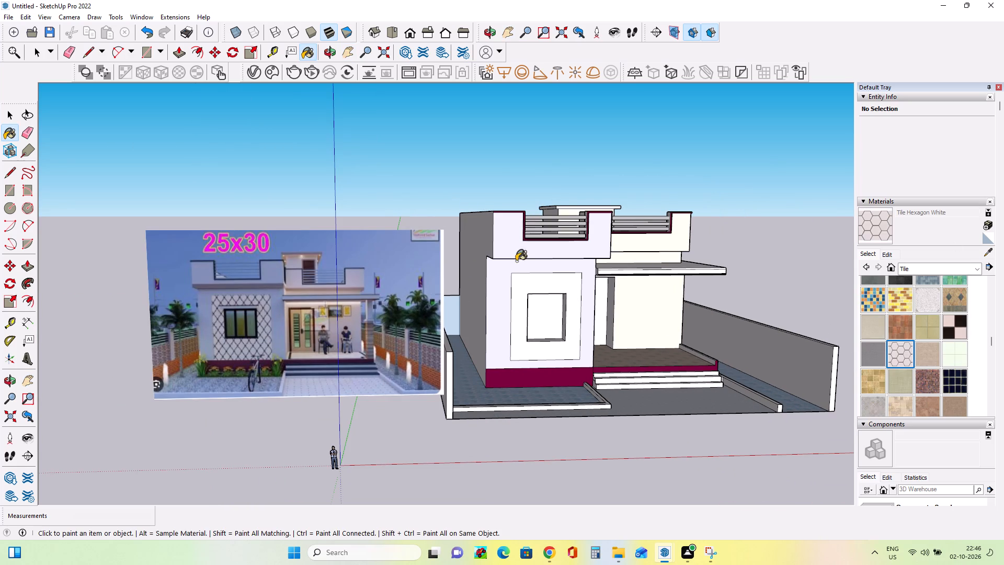
left_click(578, 283)
scroll(576, 318, "up", 2)
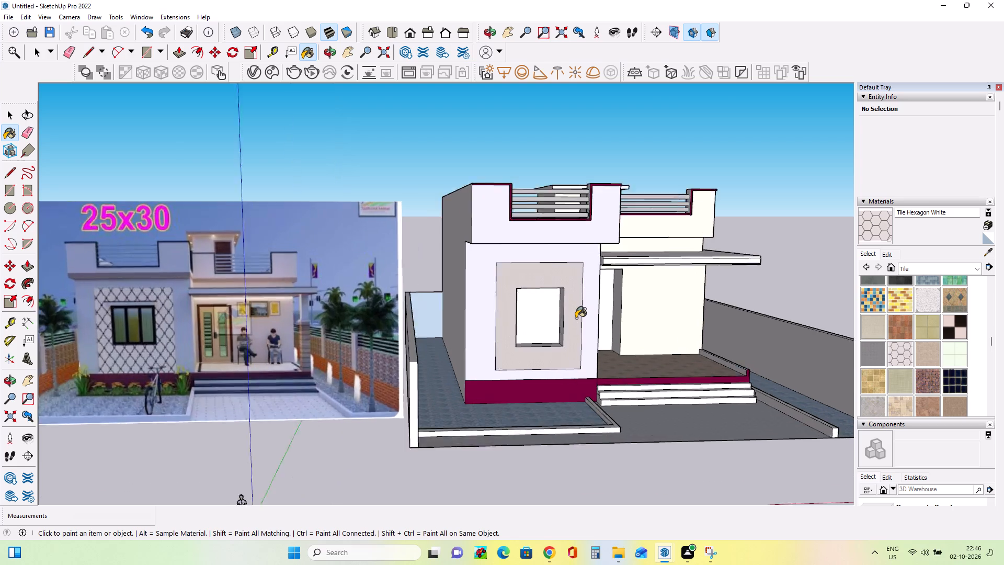
Examine the scale of the hexagon tile pattern on the window surround against the reference image.
scroll(576, 318, "up", 1)
scroll(575, 319, "down", 6)
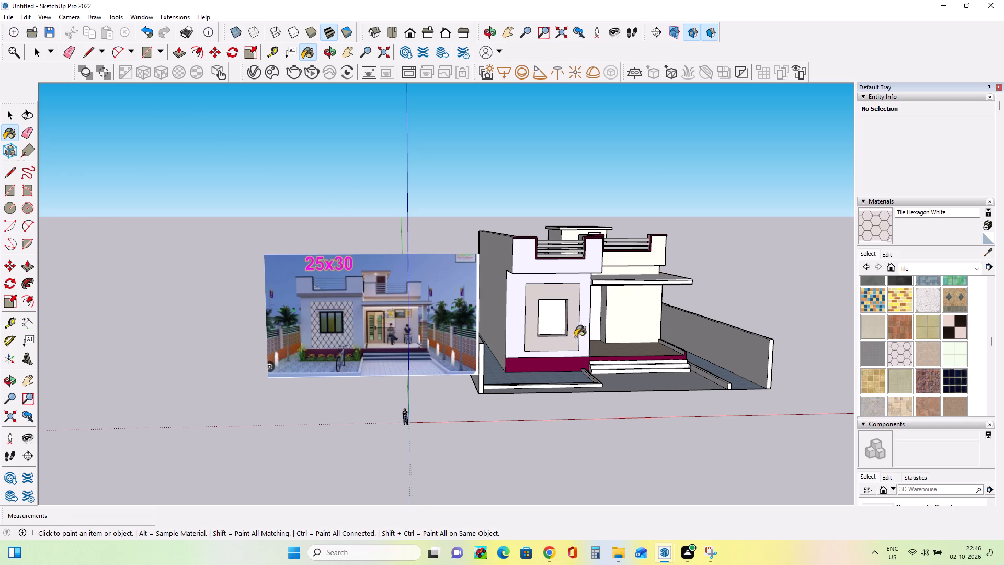
scroll(537, 347, "up", 19)
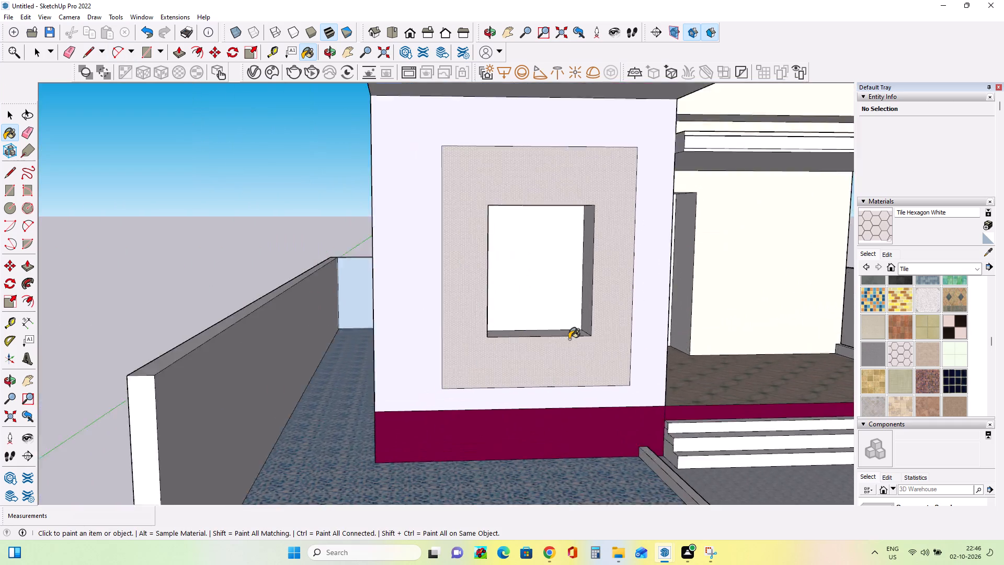
scroll(569, 339, "up", 2)
scroll(569, 339, "down", 13)
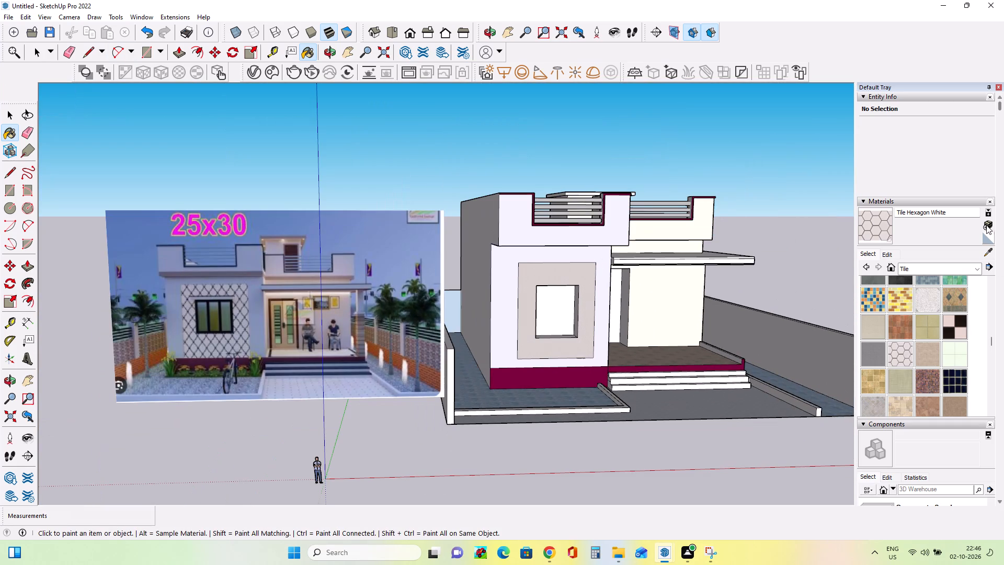
Create a material from Tile Hexagon White with a 10' texture width and paint the front window surround with it.
left_click(991, 224)
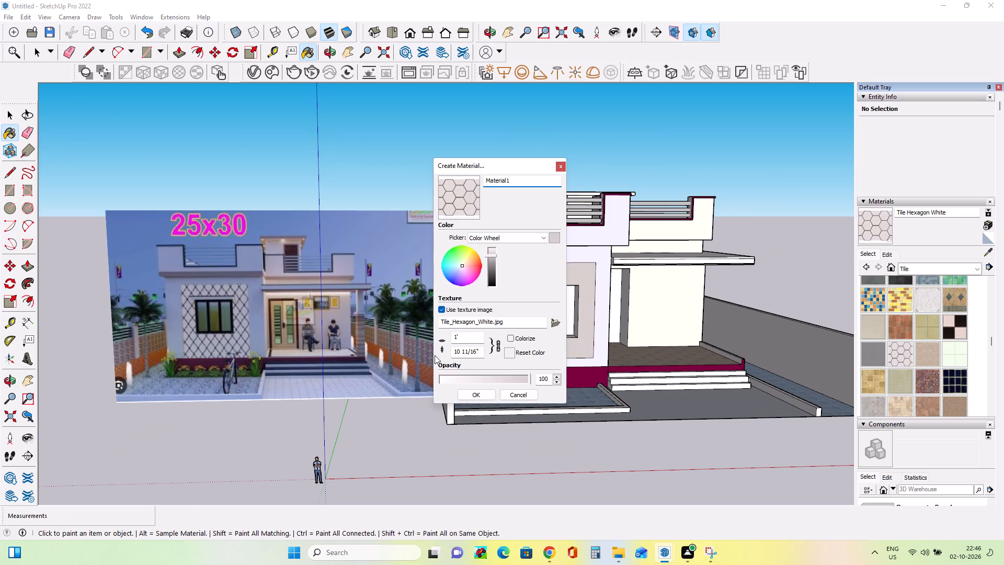
left_click(467, 340)
key("BackSpace")
key("BackSpace")
key("BackSpace")
type("10")
key("apostrophe")
key("Return")
left_click(488, 399)
left_click(529, 330)
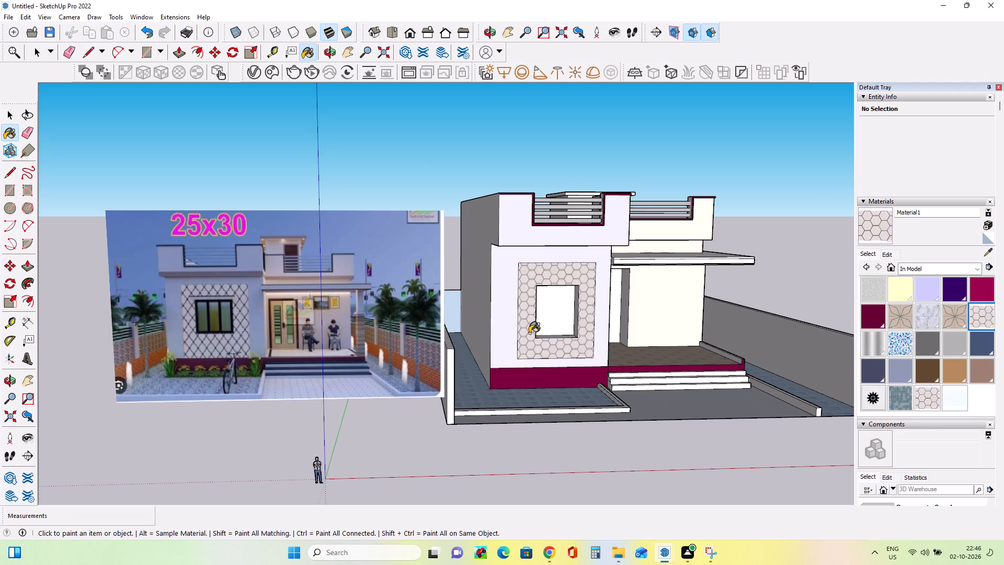
Compare the house model with the reference image, examining the planting bed and front yard below the patterned window wall.
scroll(574, 359, "up", 1)
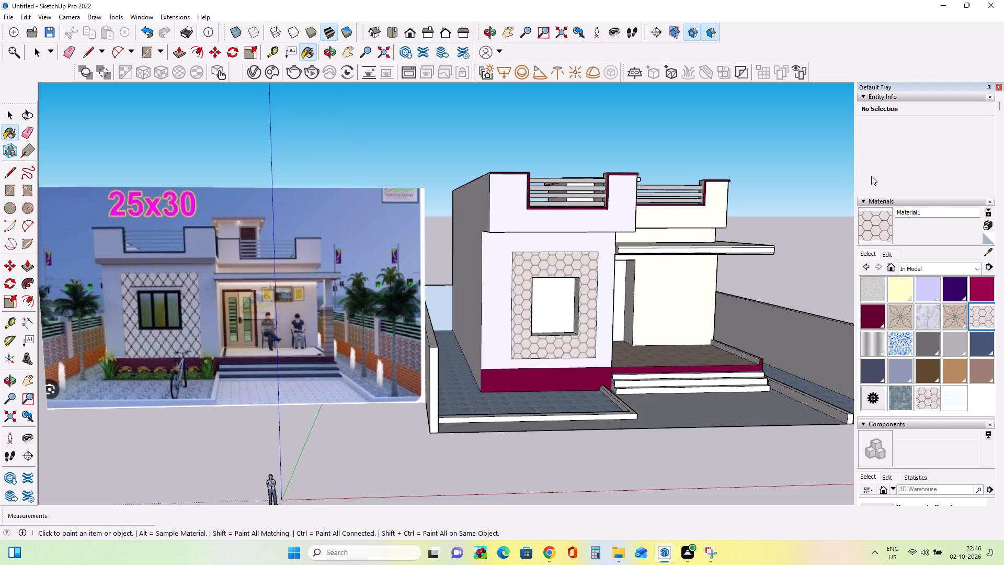
scroll(575, 351, "down", 3)
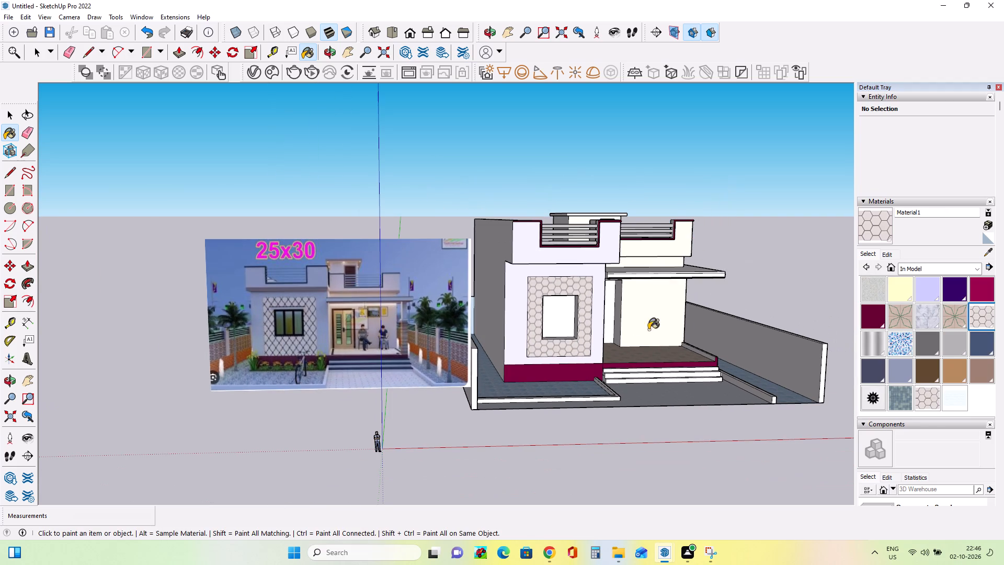
scroll(584, 389, "up", 2)
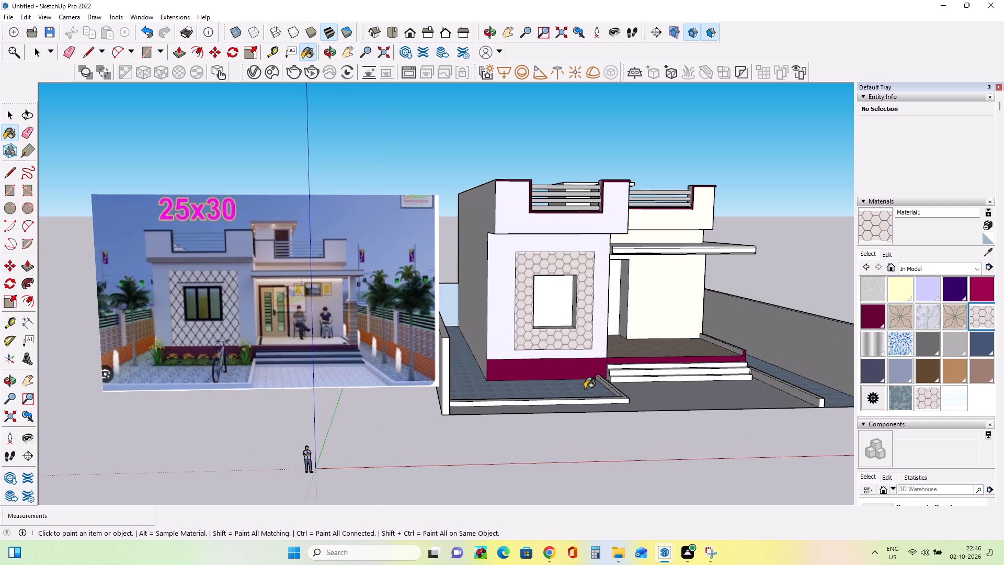
middle_click_drag(585, 390, 574, 403)
scroll(220, 414, "up", 2)
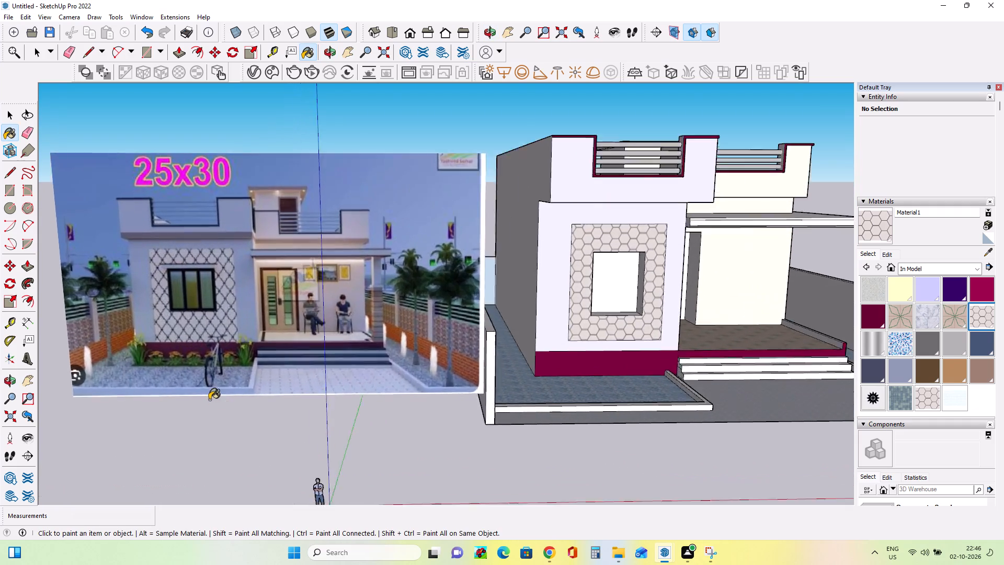
scroll(209, 400, "up", 9)
scroll(197, 388, "down", 2)
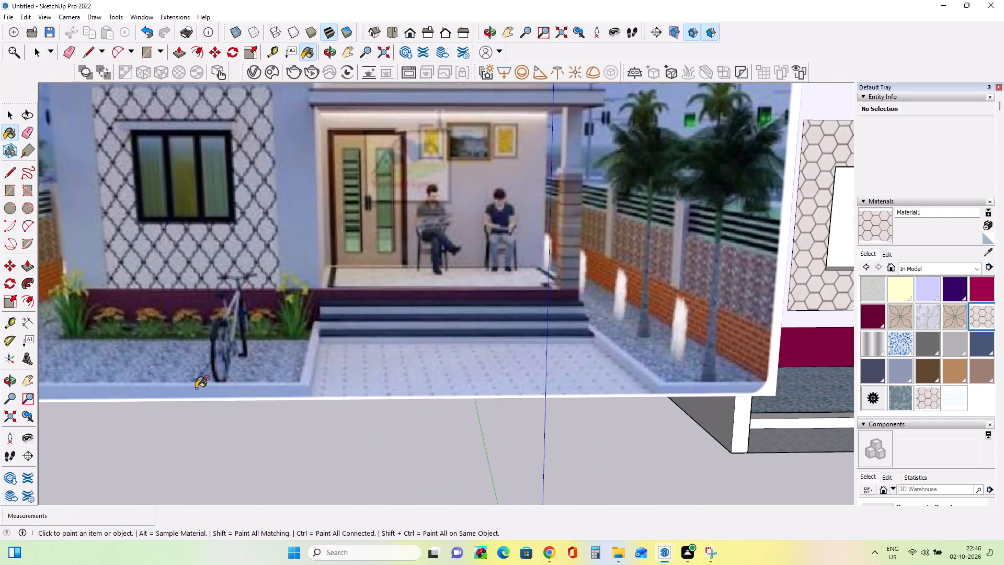
scroll(197, 388, "down", 10)
middle_click_drag(541, 426, 543, 444)
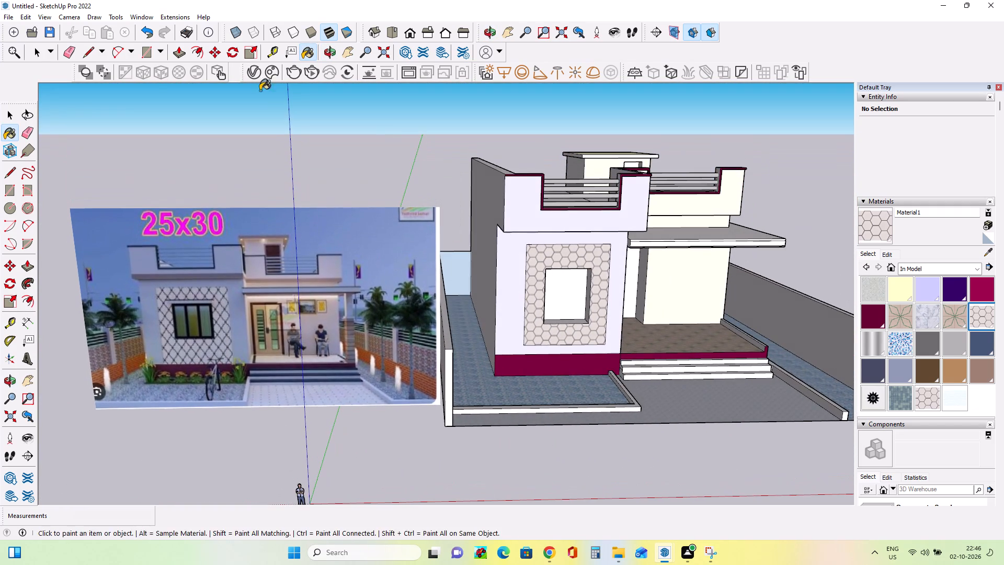
Draw a planting-strip rectangle about 36' 8" by 5' 7" on the yard along the front wall's base, from the wall corner to the kerb.
left_click(9, 193)
left_click(492, 372)
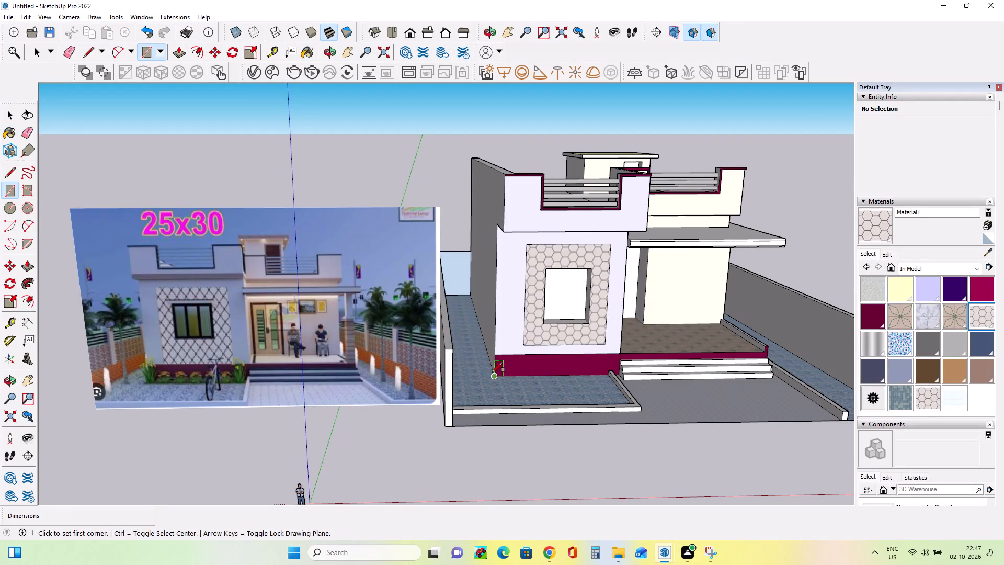
scroll(615, 383, "up", 6)
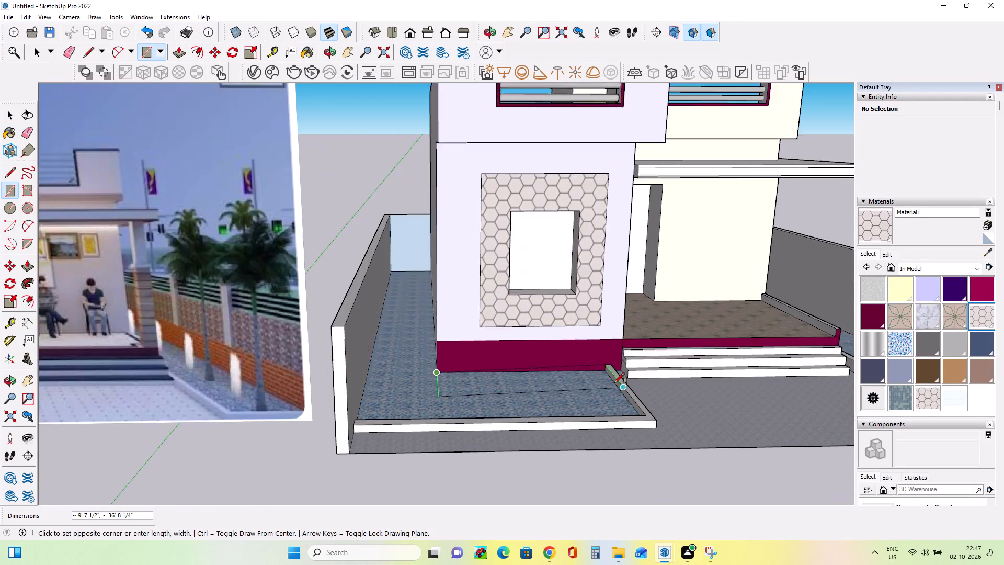
scroll(614, 383, "up", 3)
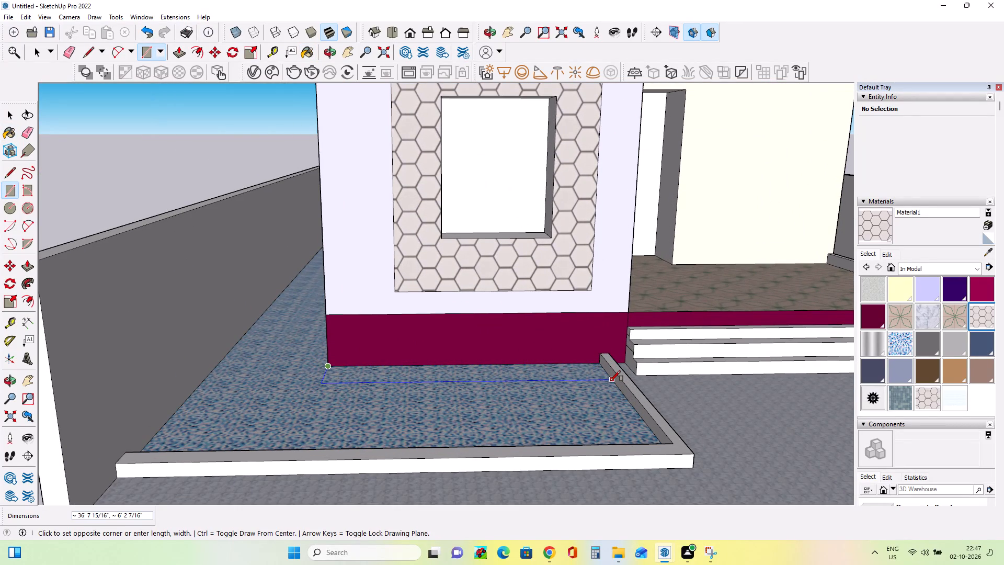
double_click(611, 378)
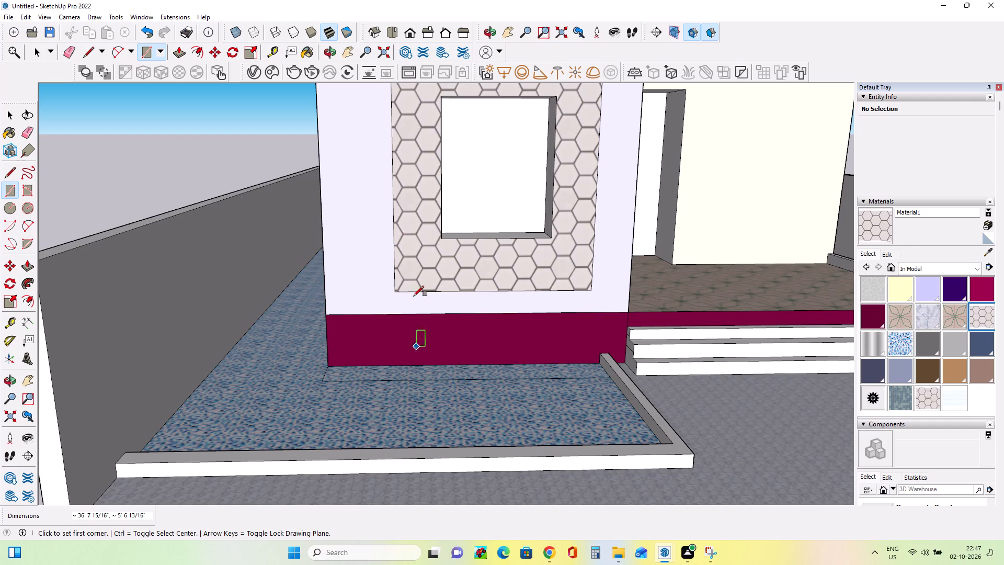
Paint the planting strip below the front window wall with Grass Dark Green from the Landscaping, Fencing and Vegetation materials.
scroll(439, 318, "down", 3)
left_click(923, 273)
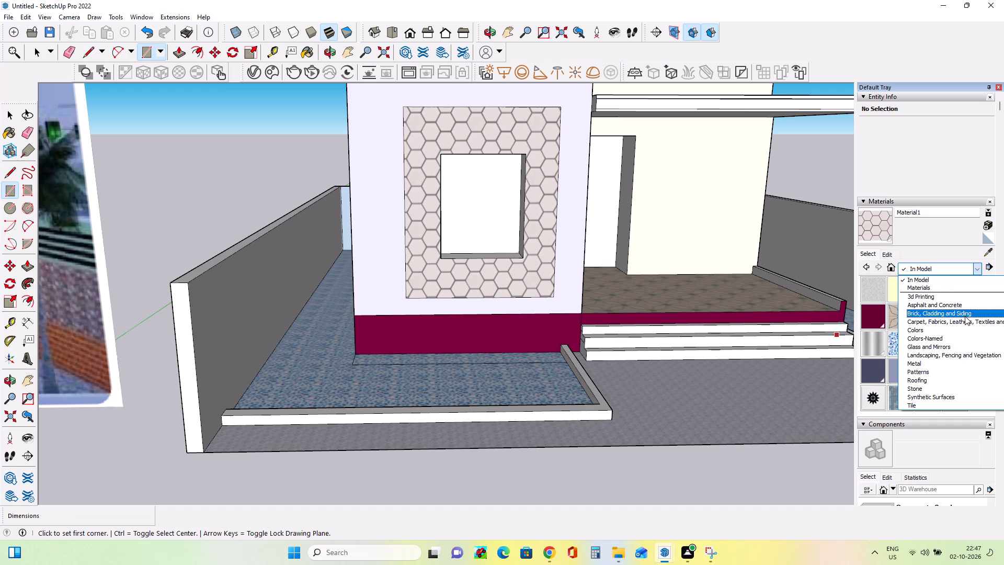
left_click(967, 357)
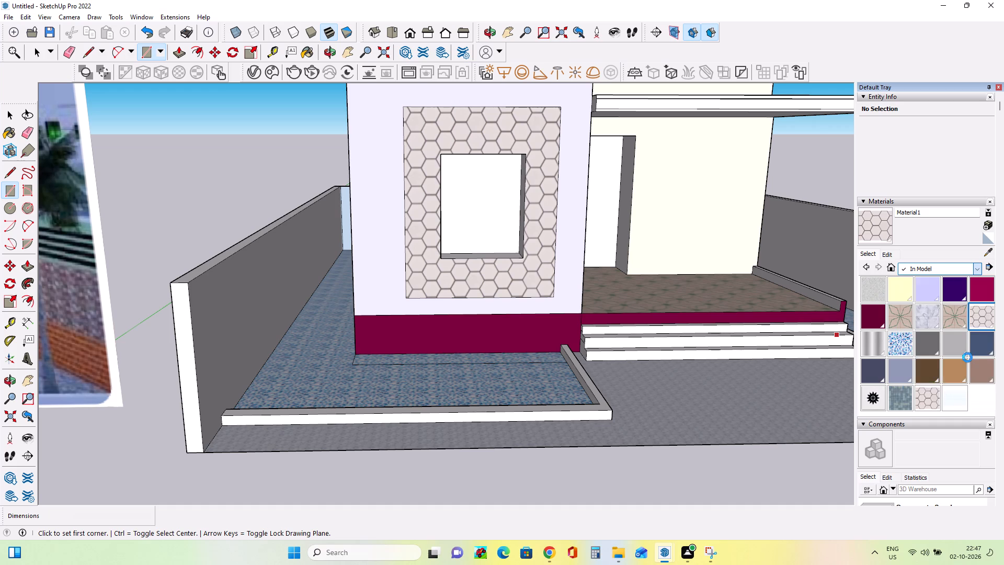
left_click(959, 344)
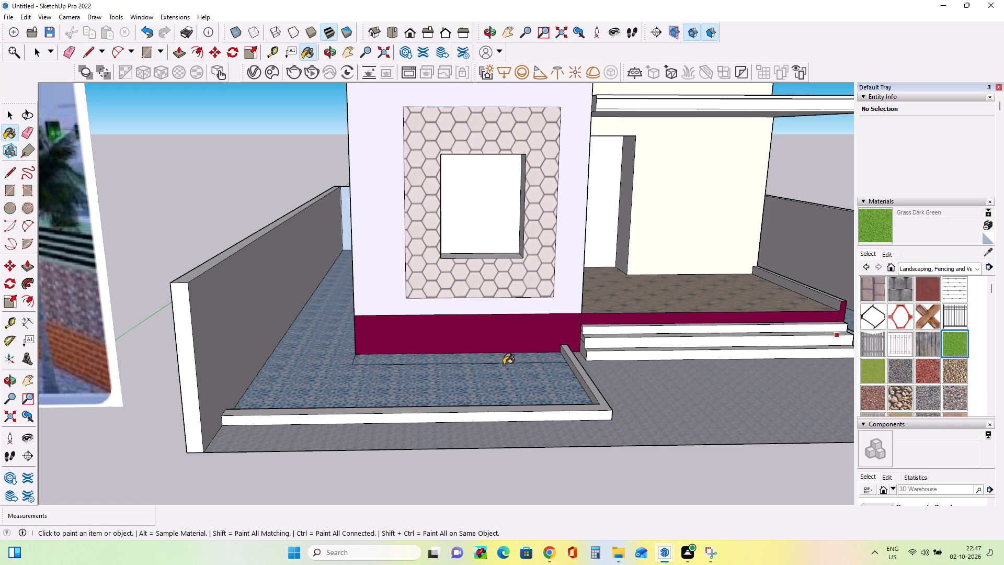
left_click(501, 358)
middle_click_drag(561, 367, 561, 387)
scroll(561, 387, "down", 3)
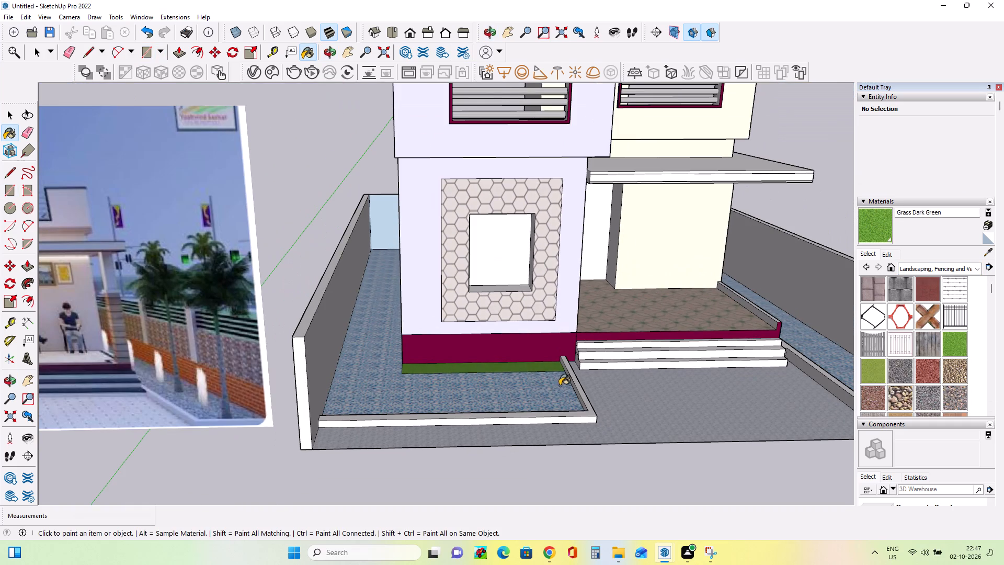
middle_click_drag(738, 412, 748, 408)
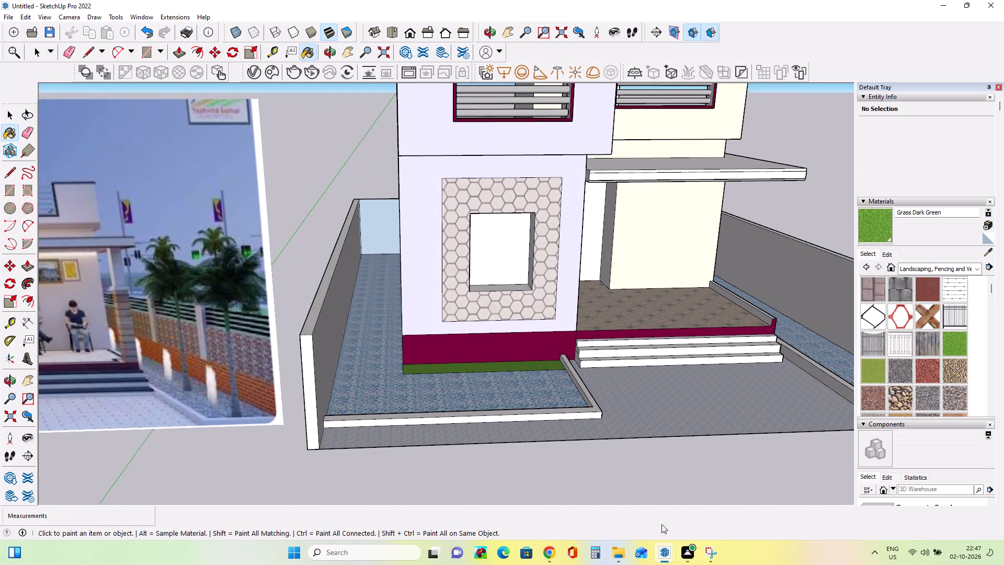
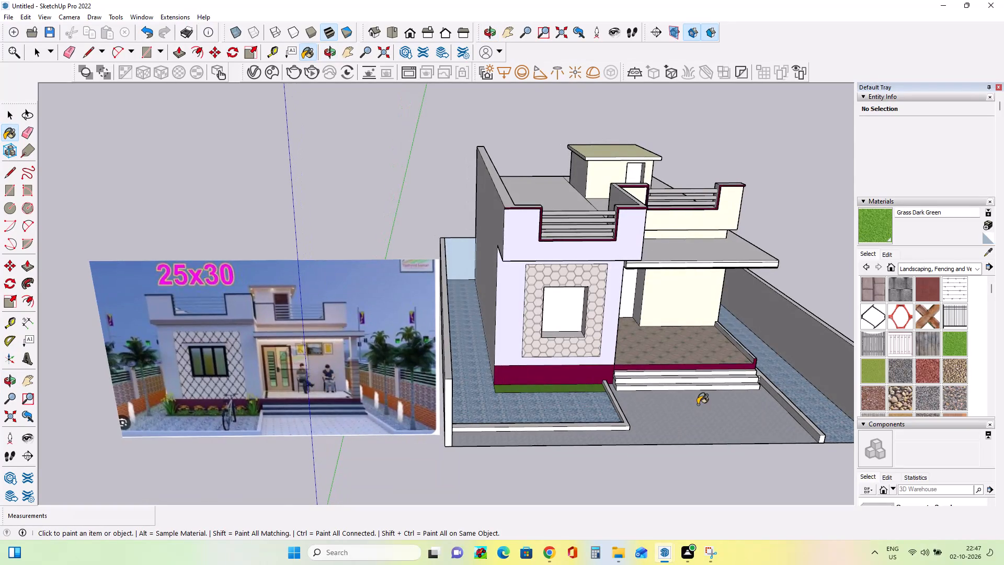
Draw a lengthwise line about 148' long on the inner face of the boundary wall on the porch side.
scroll(699, 395, "up", 1)
scroll(699, 395, "down", 9)
middle_click_drag(775, 439, 734, 439)
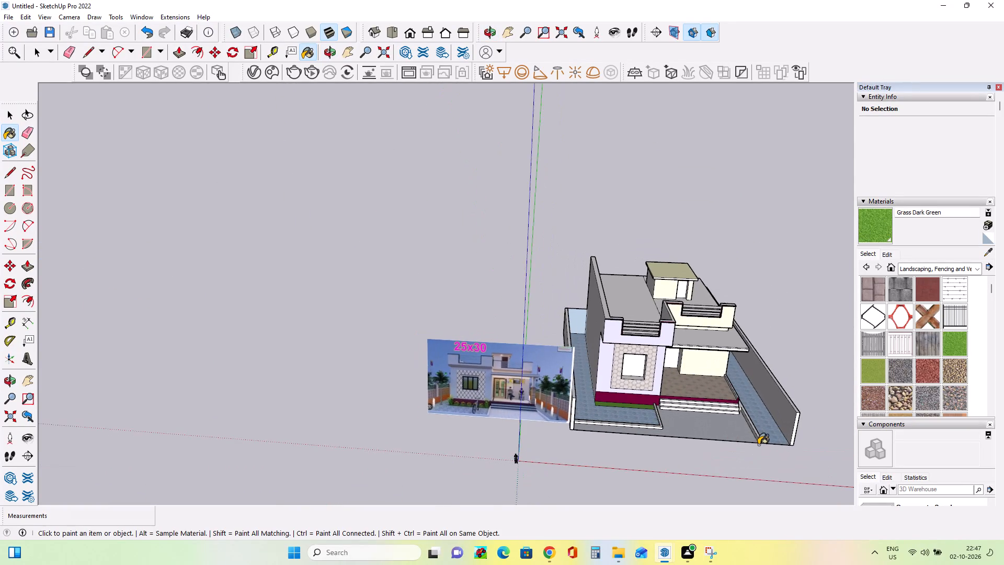
scroll(758, 445, "up", 3)
left_click(9, 172)
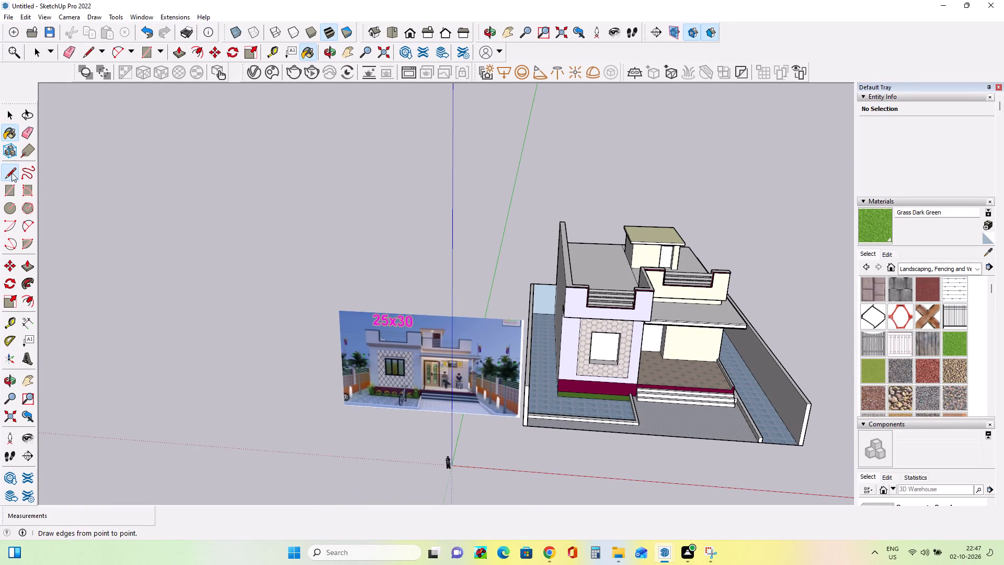
middle_click_drag(873, 404, 743, 378)
middle_click_drag(832, 421, 788, 412)
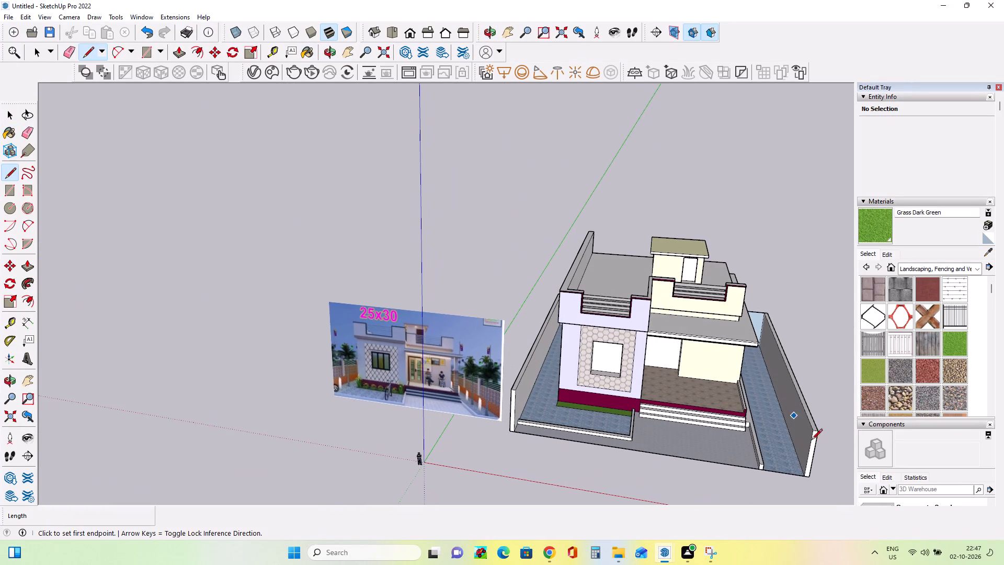
left_click(808, 456)
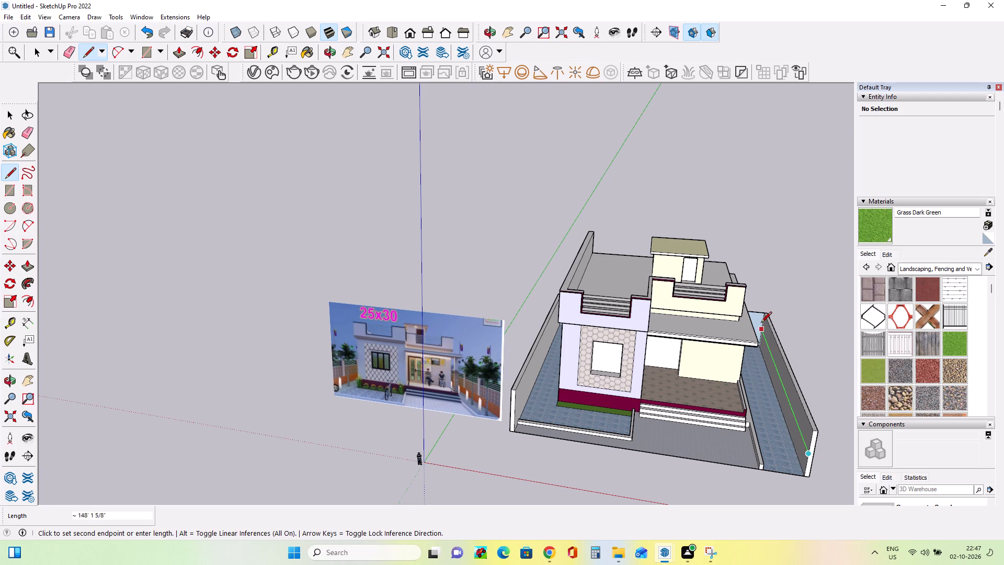
scroll(758, 338, "up", 7)
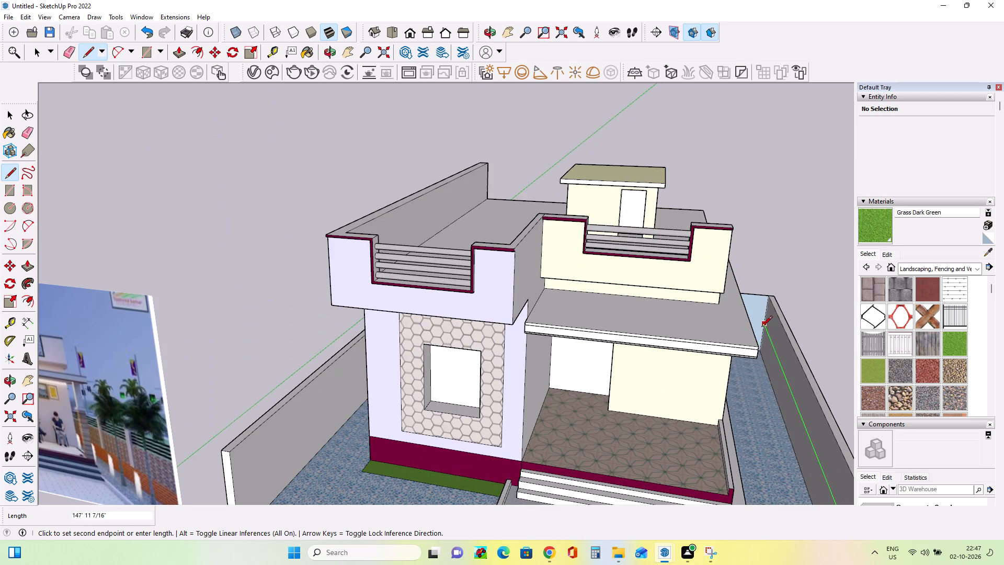
left_click(761, 328)
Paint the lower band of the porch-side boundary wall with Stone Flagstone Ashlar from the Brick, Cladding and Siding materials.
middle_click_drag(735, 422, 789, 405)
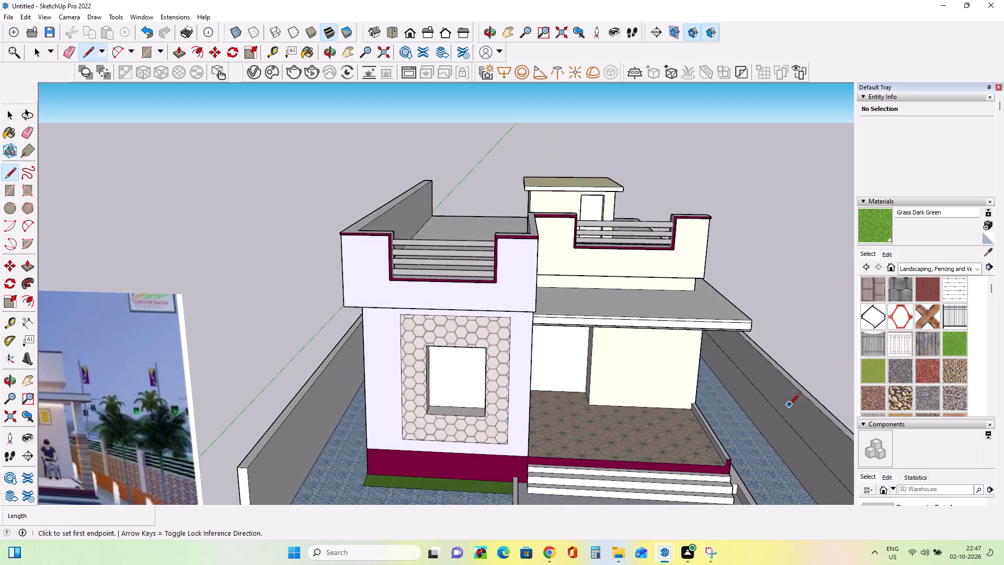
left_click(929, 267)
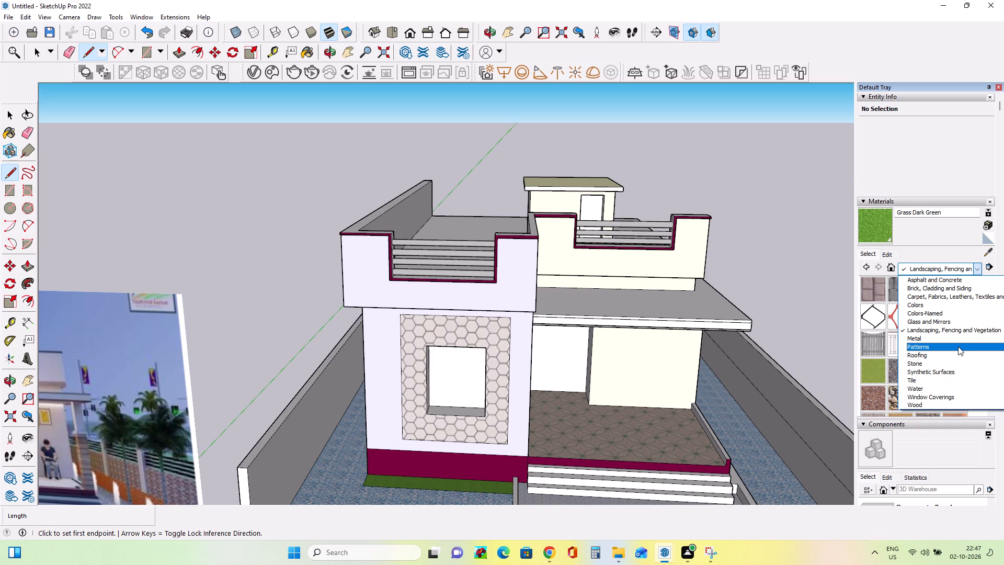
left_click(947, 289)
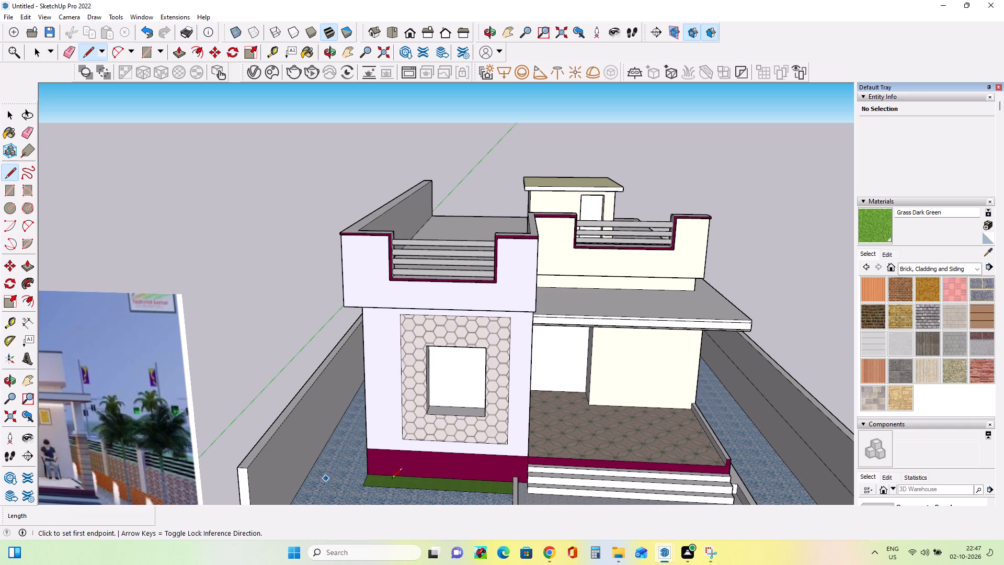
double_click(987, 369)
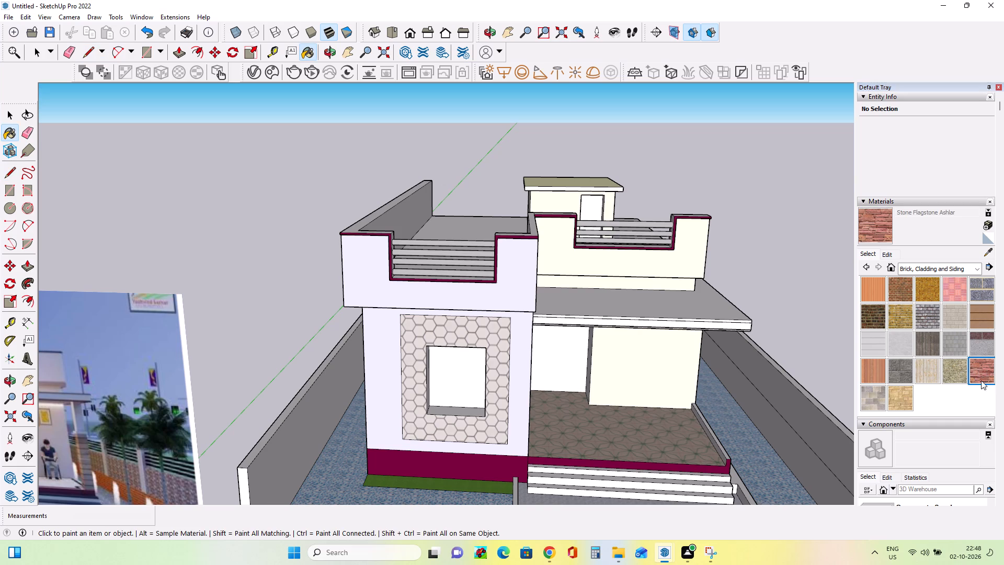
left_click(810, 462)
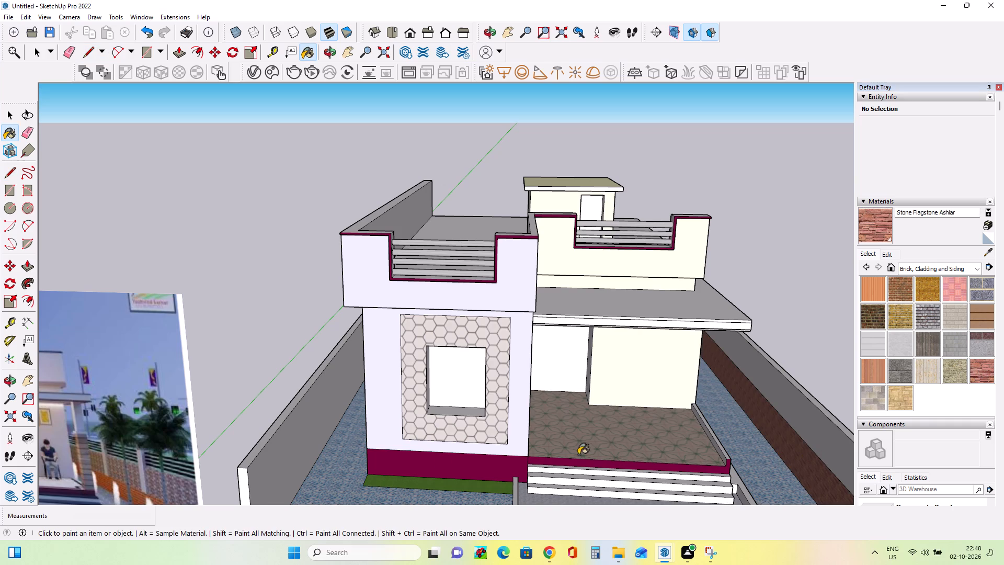
Compare the wall with the reference picture and repaint its lower band with Brick Rough Dark.
scroll(779, 401, "down", 4)
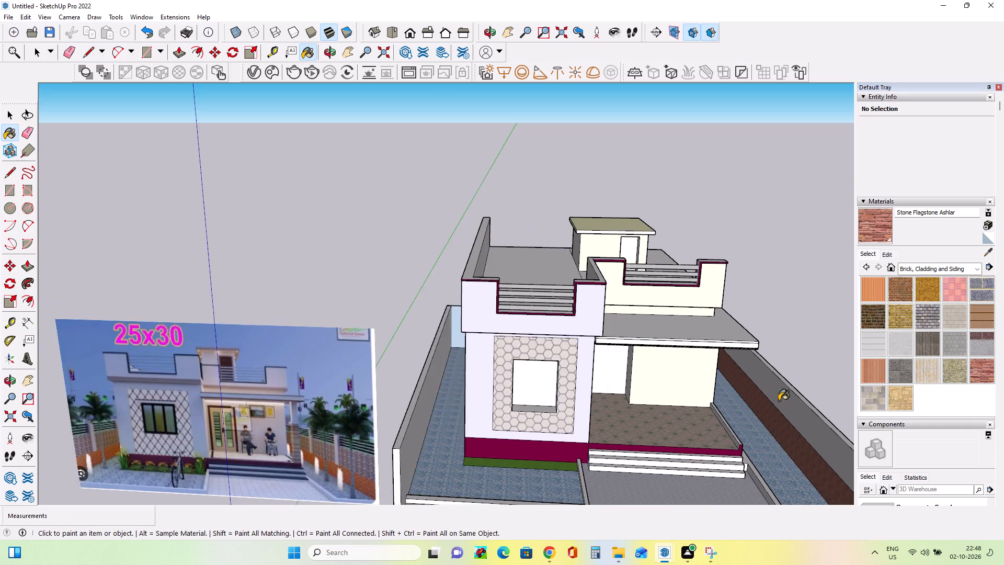
scroll(778, 400, "down", 5)
scroll(822, 485, "up", 9)
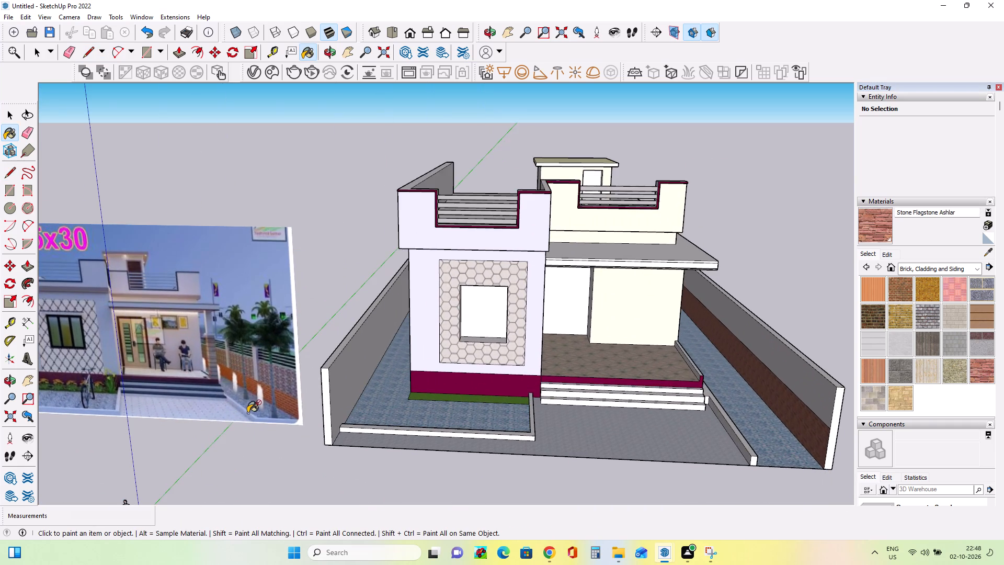
scroll(250, 412, "up", 10)
scroll(271, 421, "down", 10)
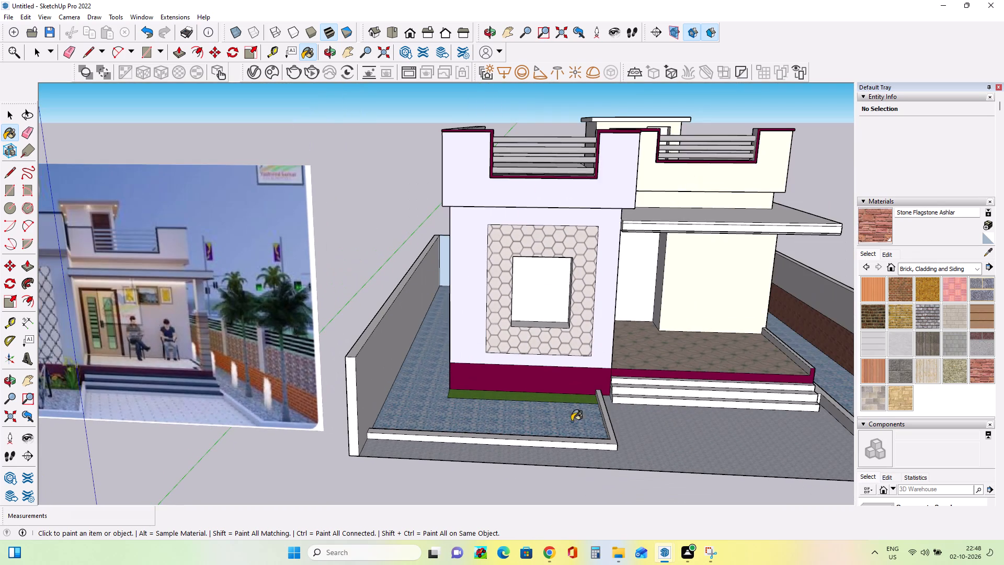
scroll(780, 383, "up", 10)
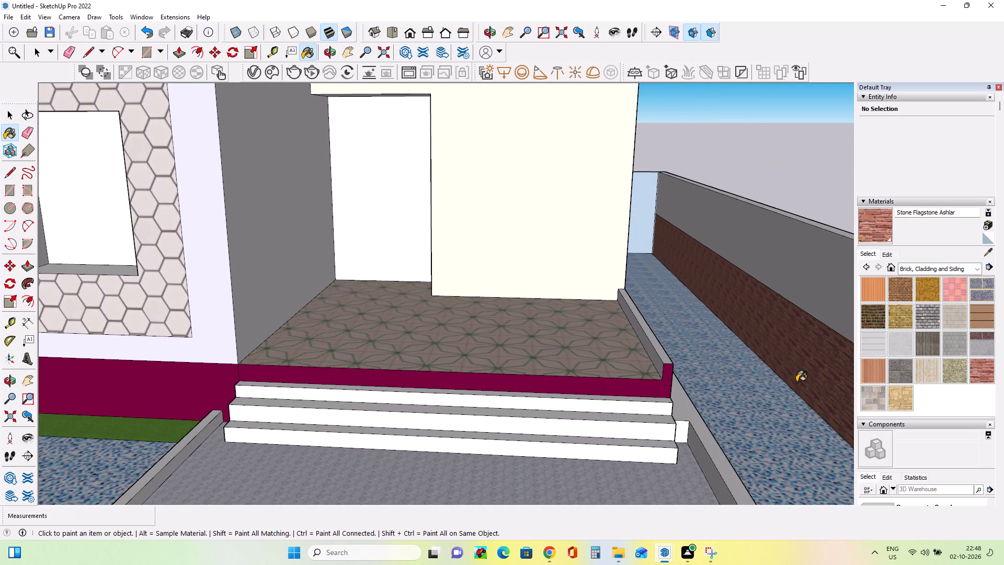
scroll(796, 382, "down", 10)
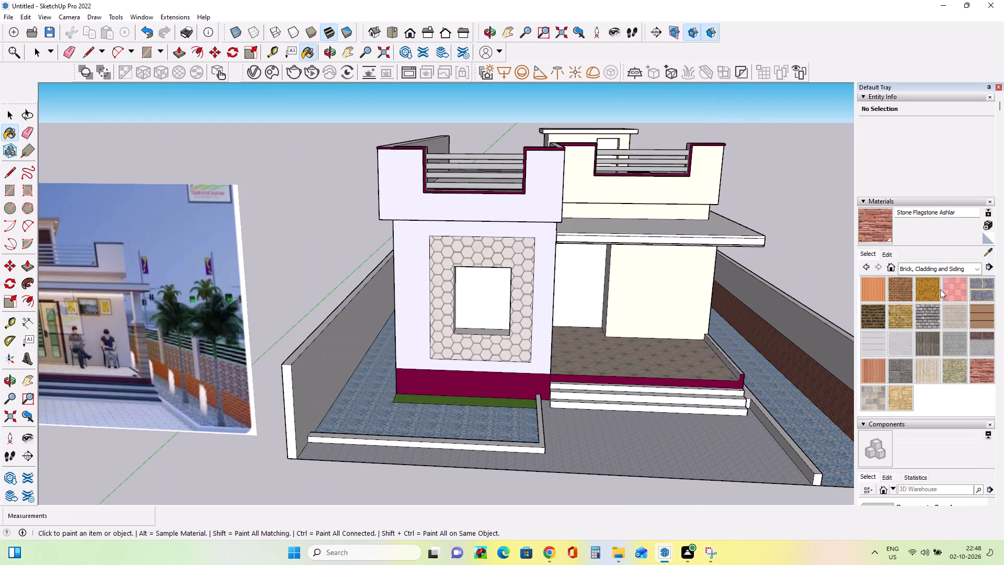
left_click(869, 317)
left_click(798, 382)
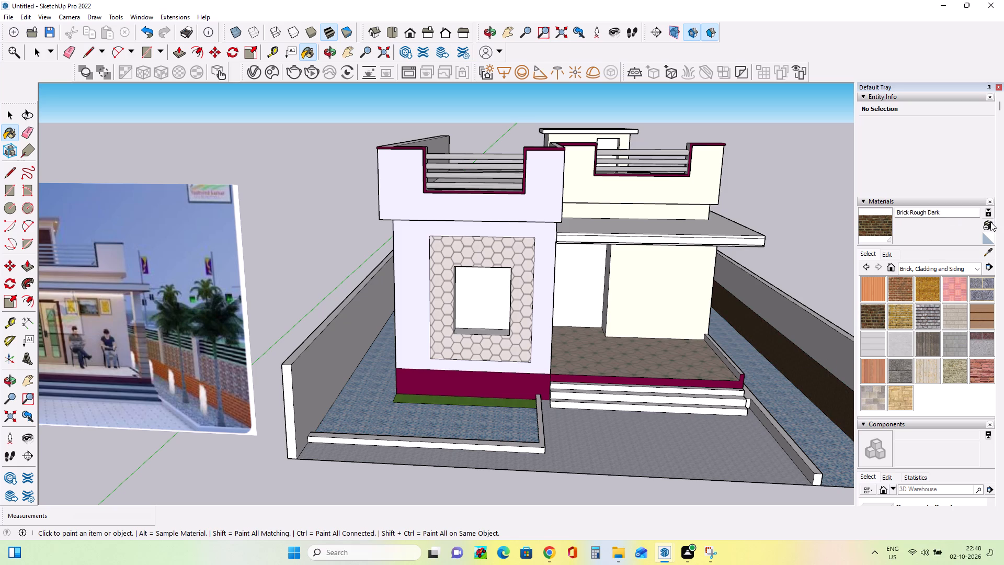
Create a dark red tinted material from the Brick Rough Dark texture and paint the boundary wall's lower band with it.
left_click(990, 223)
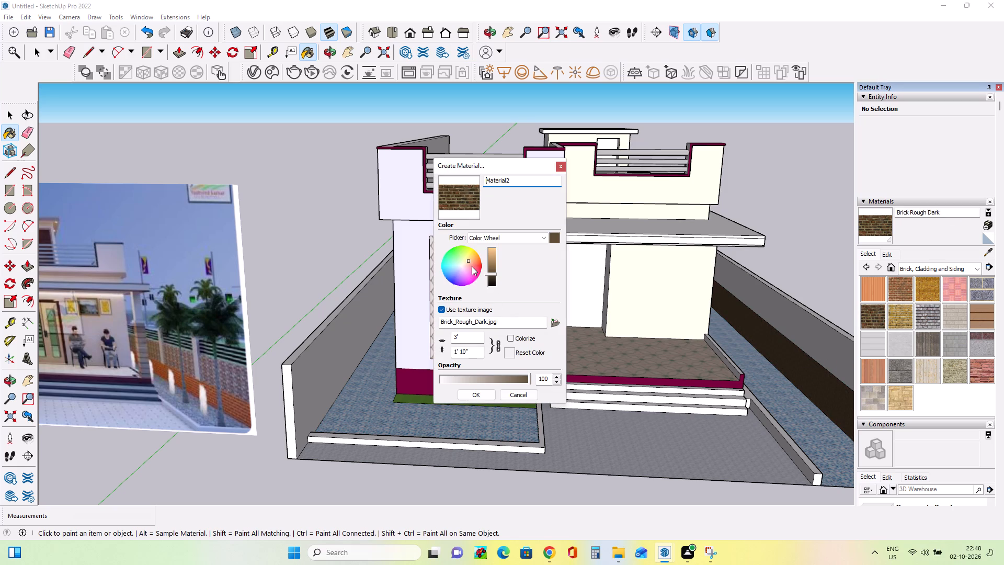
left_click(474, 264)
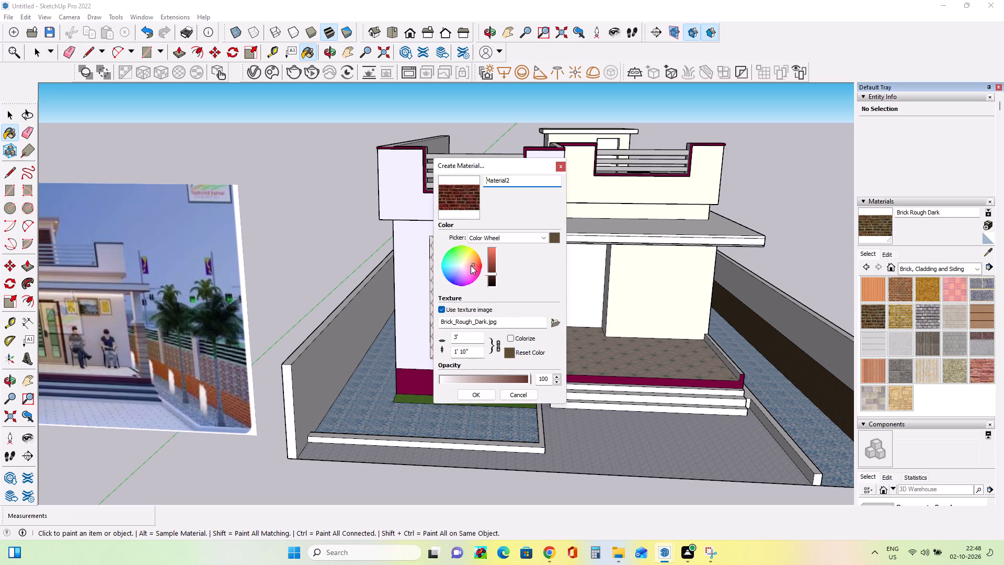
left_click(476, 264)
left_click(475, 267)
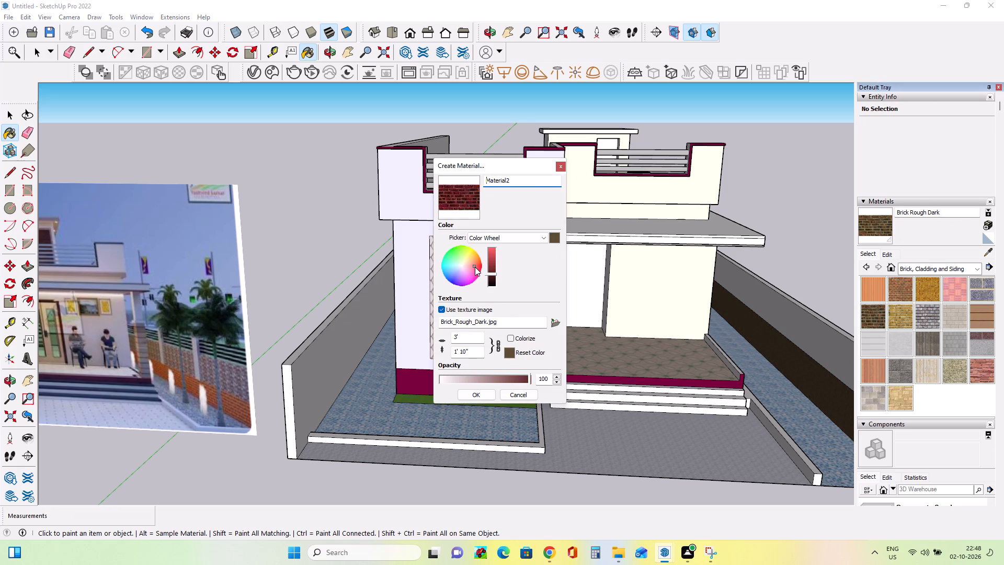
left_click(477, 266)
left_click(491, 262)
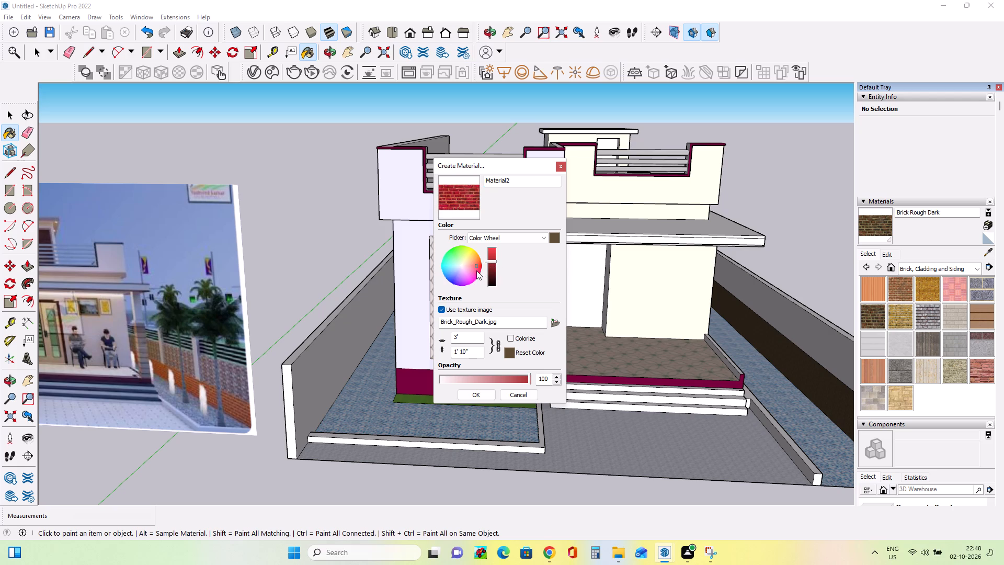
left_click(478, 268)
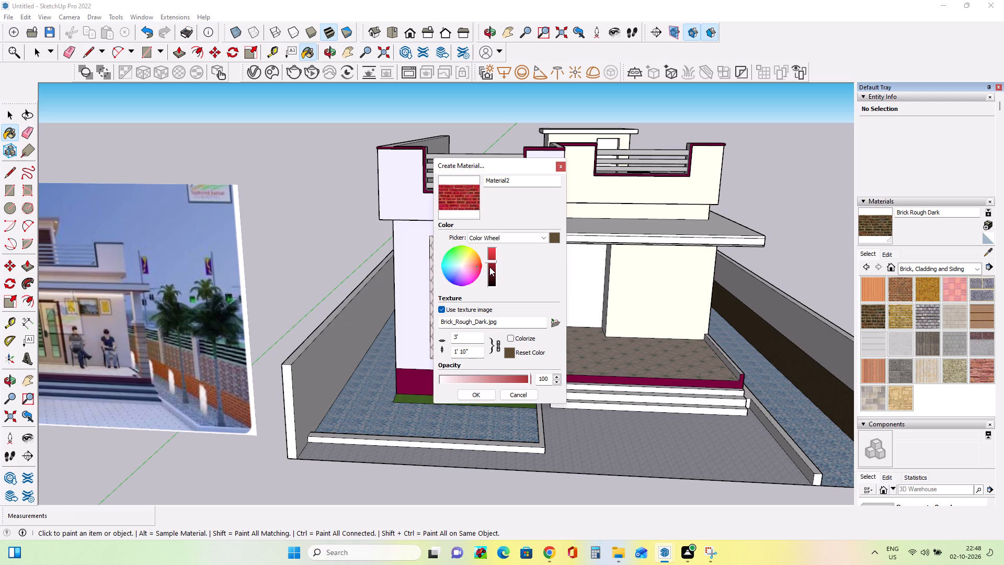
left_click(489, 267)
left_click(493, 264)
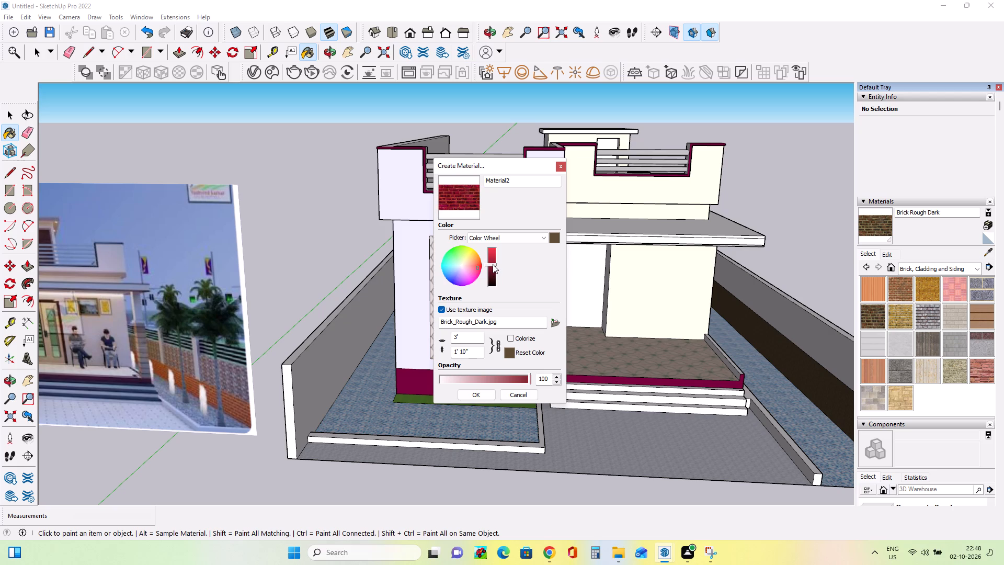
scroll(475, 267, "up", 6)
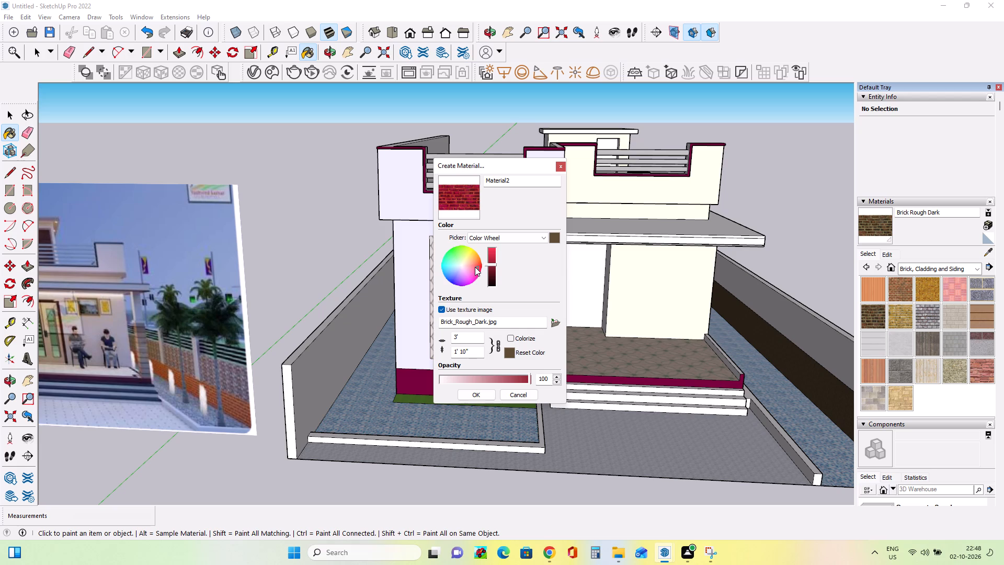
scroll(475, 267, "up", 1)
left_click(477, 263)
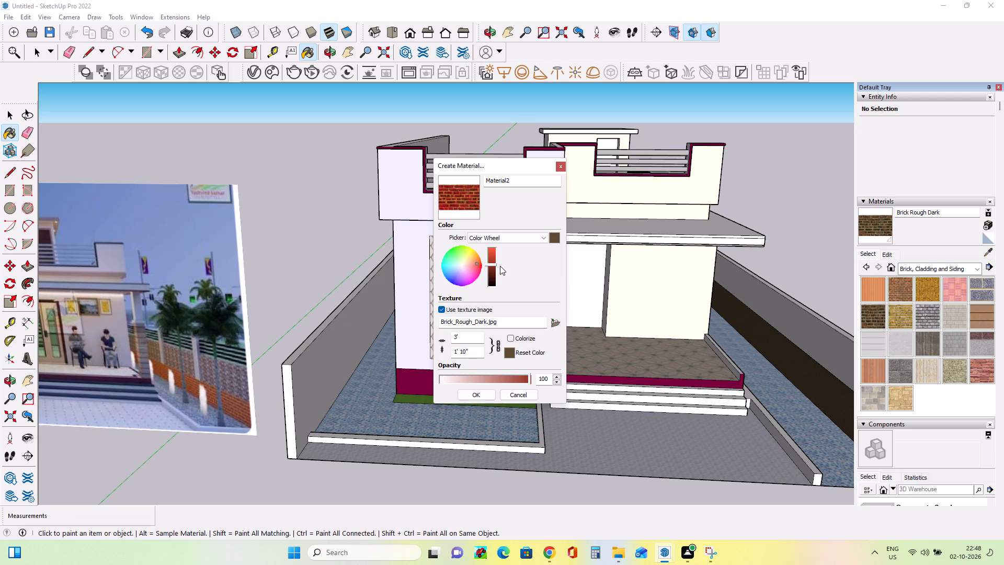
left_click(494, 268)
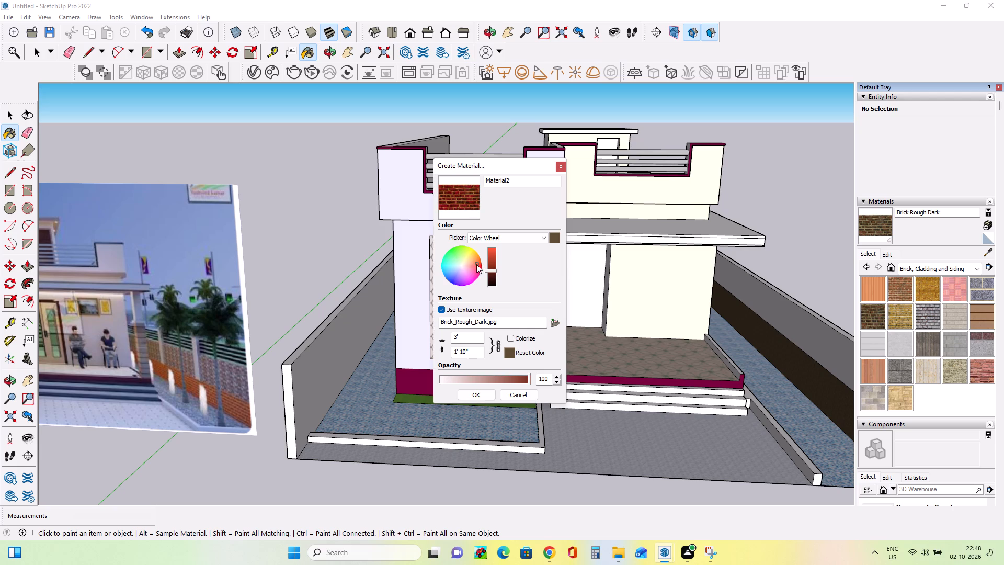
left_click(478, 264)
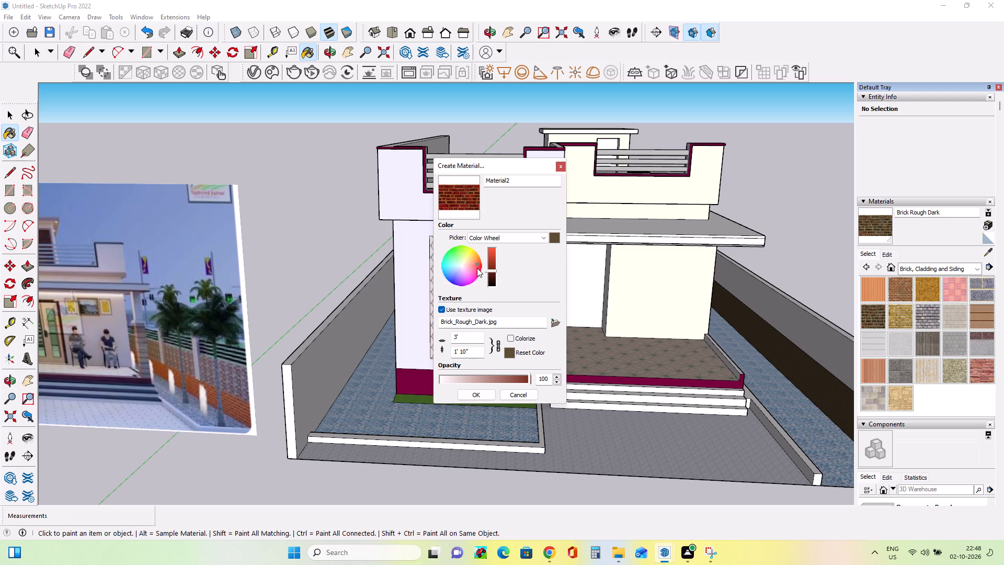
left_click(474, 265)
left_click(485, 394)
triple_click(793, 365)
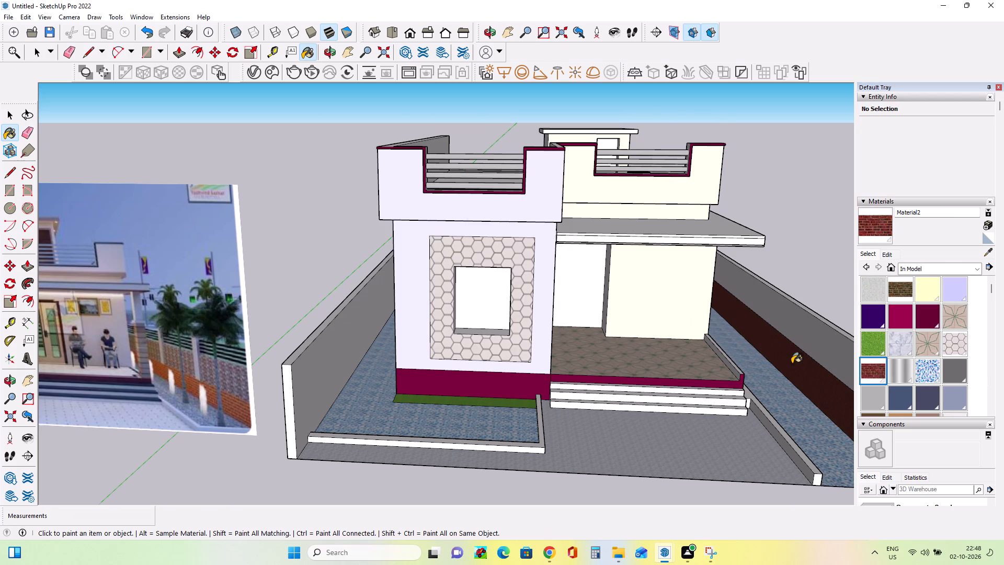
Create another material from the red brick with its texture width set to 5'.
scroll(792, 364, "up", 1)
scroll(791, 349, "down", 3)
left_click(989, 224)
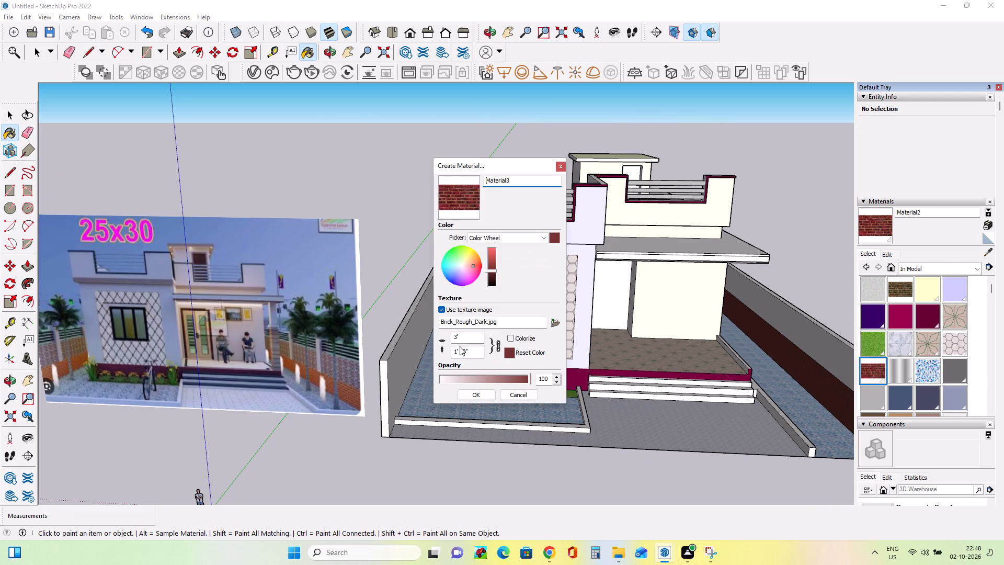
left_click(464, 342)
key("BackSpace")
key("BackSpace")
key("BackSpace")
type("5'")
key("Return")
left_click(493, 395)
Paint the lower band of the porch-side boundary wall with the new 5' wide red brick material.
left_click(781, 366)
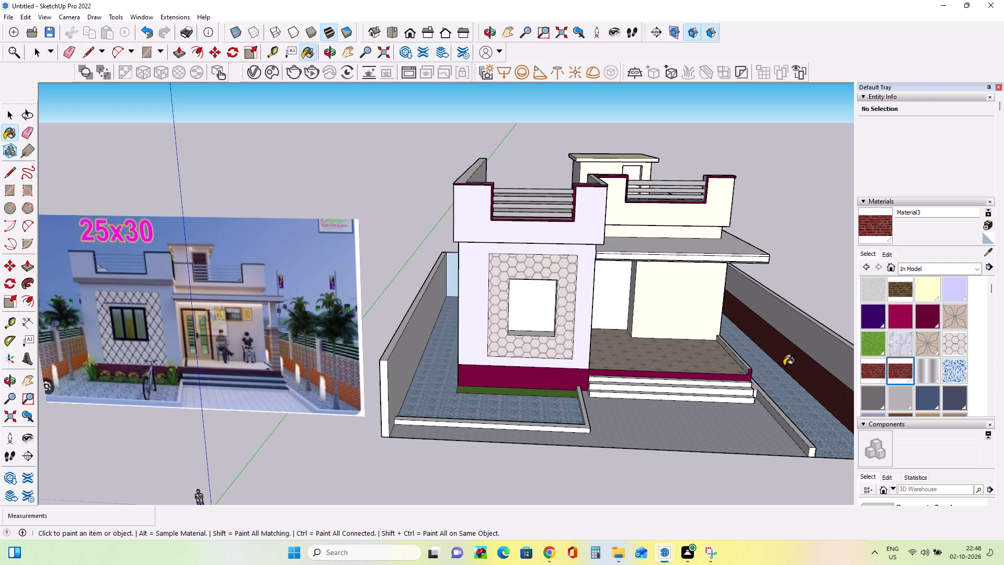
left_click(791, 363)
left_click(811, 369)
scroll(813, 389, "up", 4)
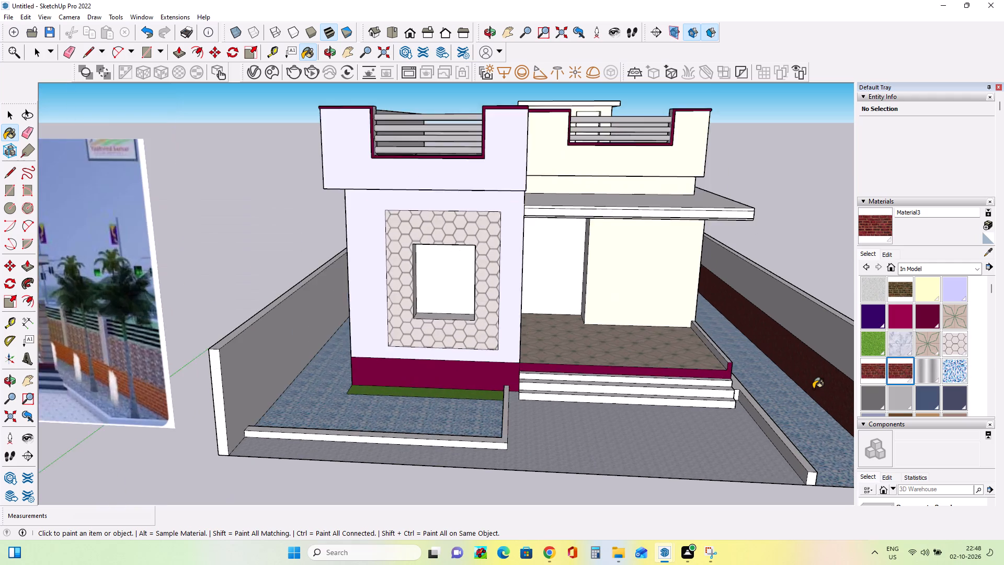
scroll(813, 389, "up", 6)
left_click(828, 370)
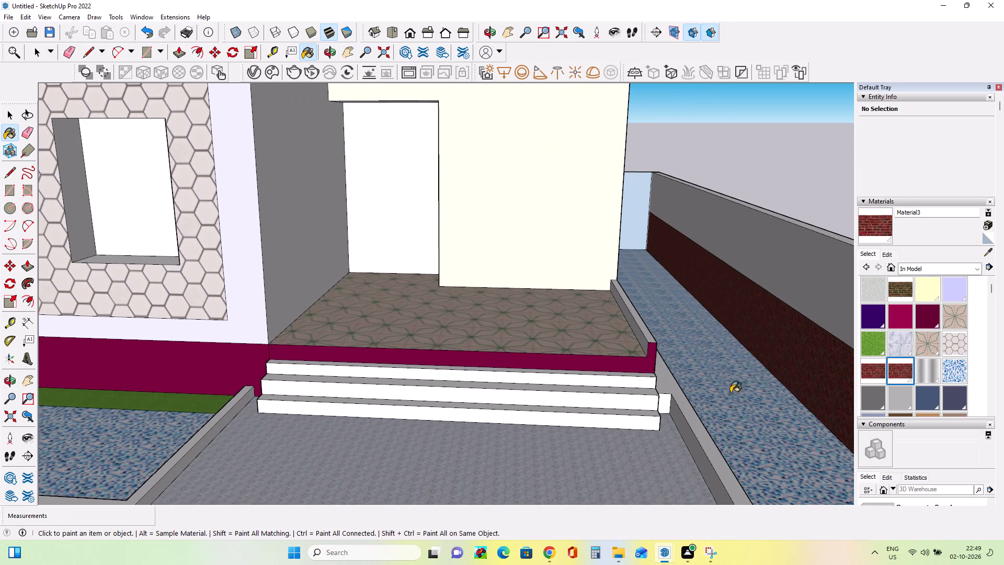
Create another material from the red brick with its texture width set to 15'.
scroll(754, 389, "down", 13)
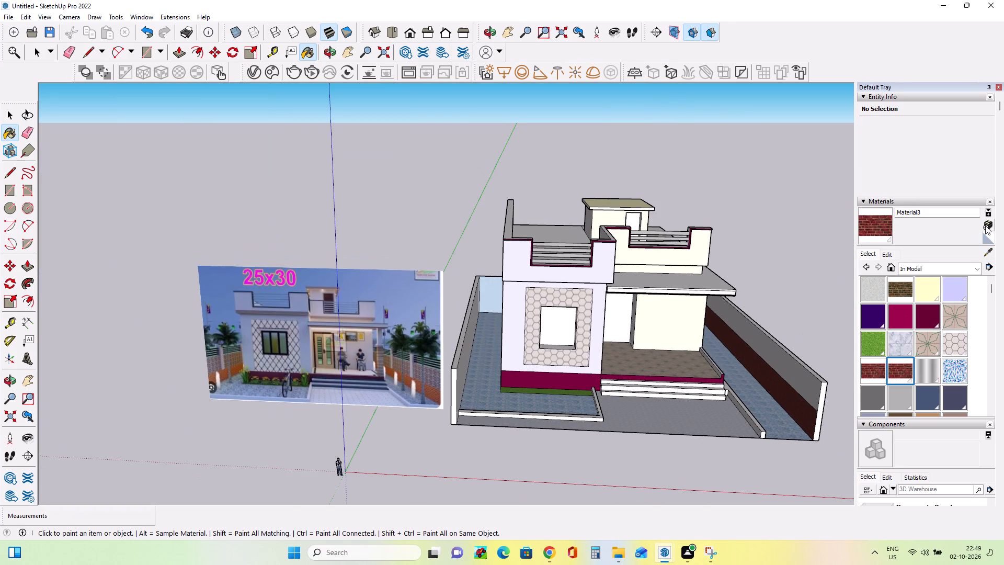
left_click(985, 225)
left_click(469, 335)
key("BackSpace")
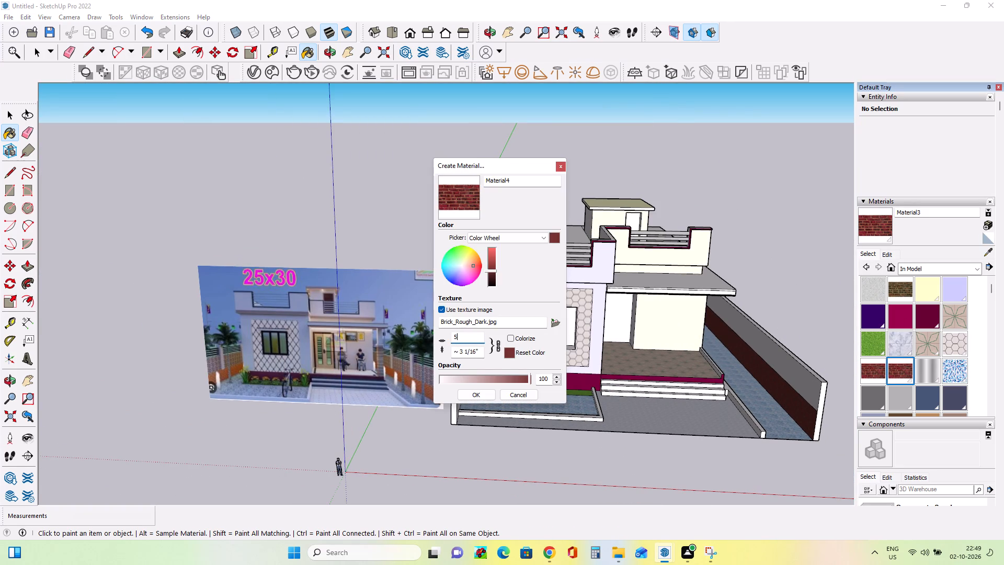
key("BackSpace")
type("15'")
left_click(481, 395)
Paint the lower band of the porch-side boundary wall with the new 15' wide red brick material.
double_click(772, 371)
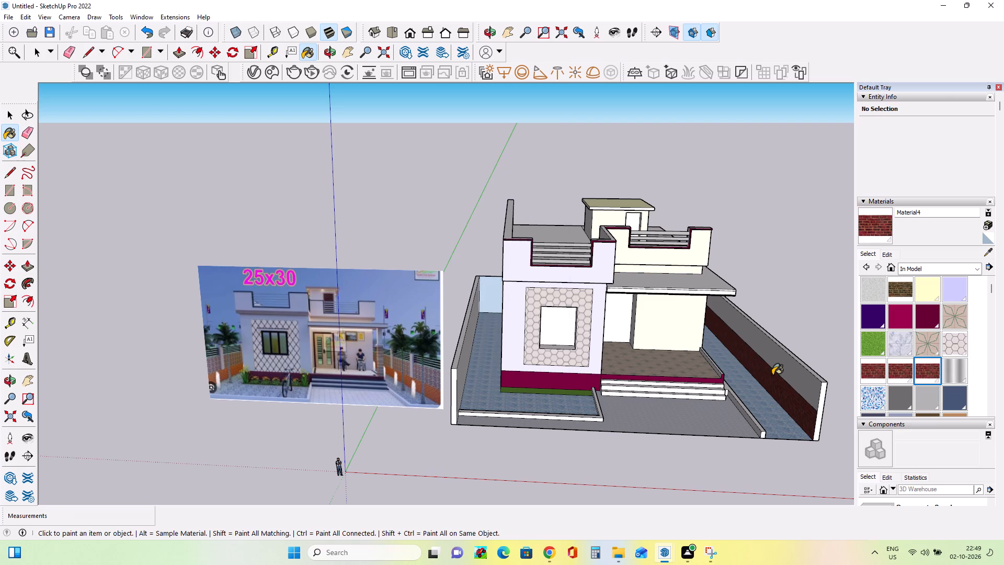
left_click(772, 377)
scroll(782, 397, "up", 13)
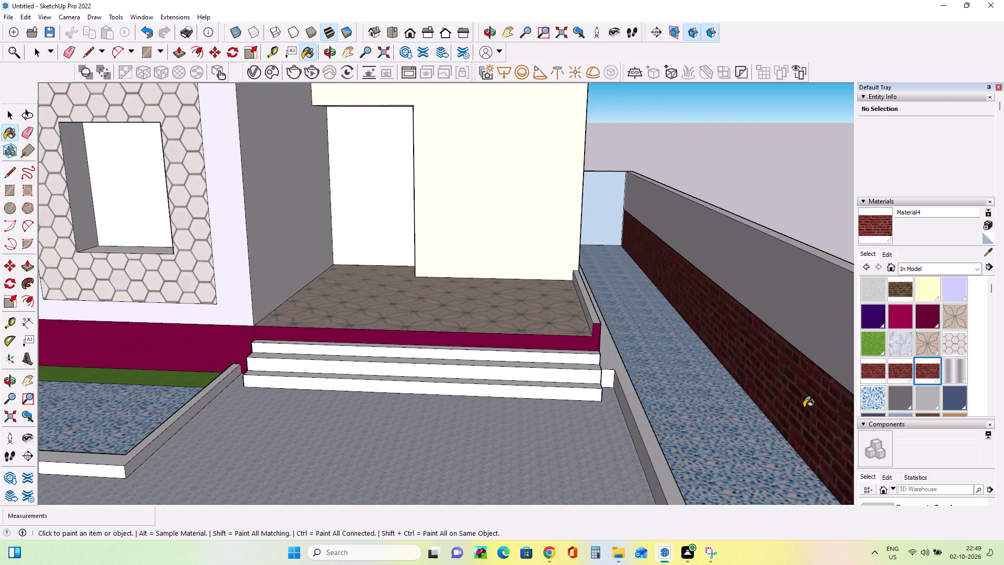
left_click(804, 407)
Examine the brick scale on the porch-side boundary wall from the front of the house.
scroll(553, 372, "down", 10)
middle_click_drag(637, 391, 661, 397)
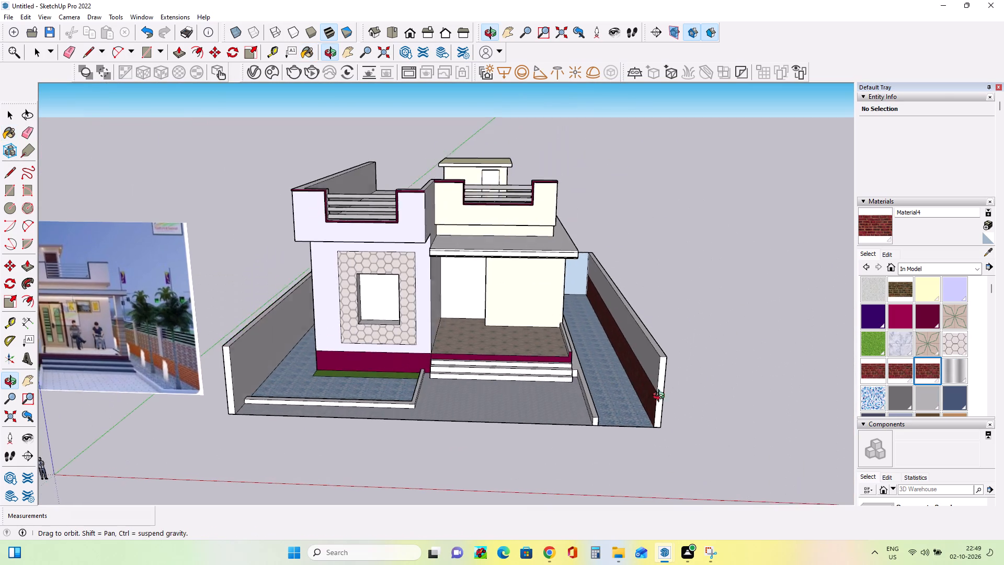
middle_click_drag(661, 397, 684, 401)
scroll(656, 383, "up", 5)
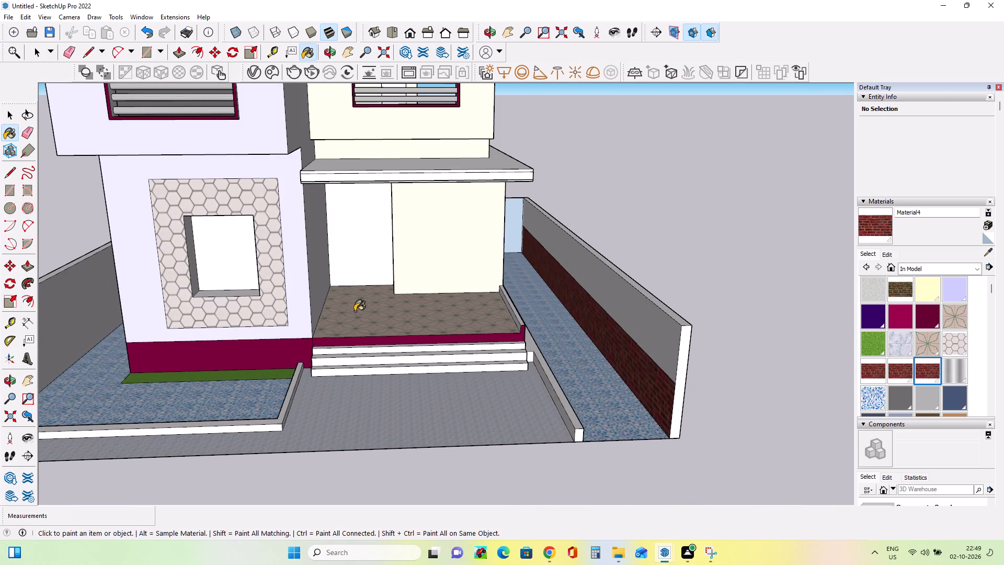
scroll(395, 357, "down", 1)
double_click(27, 383)
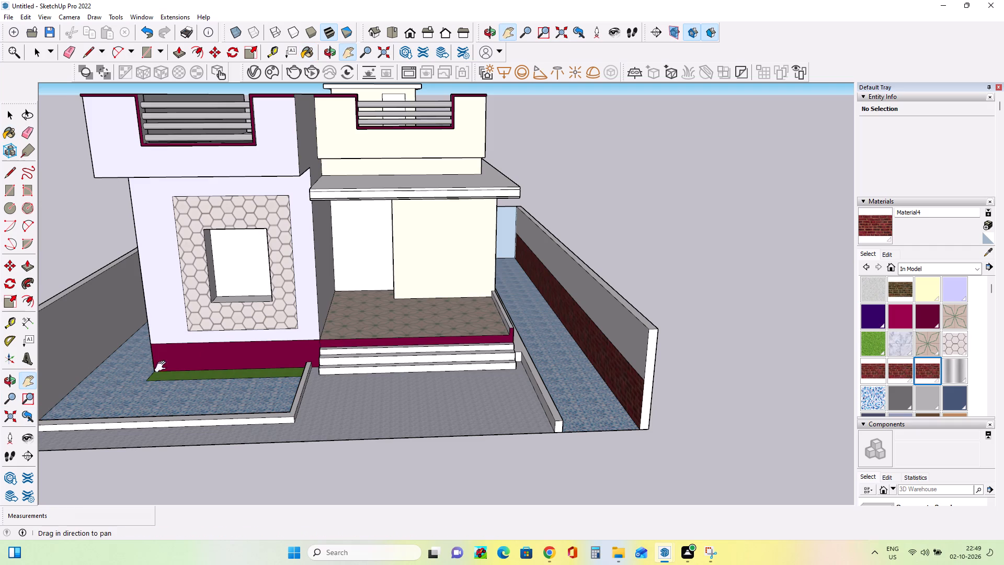
left_click(227, 363)
left_click_drag(252, 374, 261, 376)
left_click_drag(310, 388, 329, 392)
left_click(438, 423)
left_click(349, 333)
left_click_drag(384, 354, 511, 379)
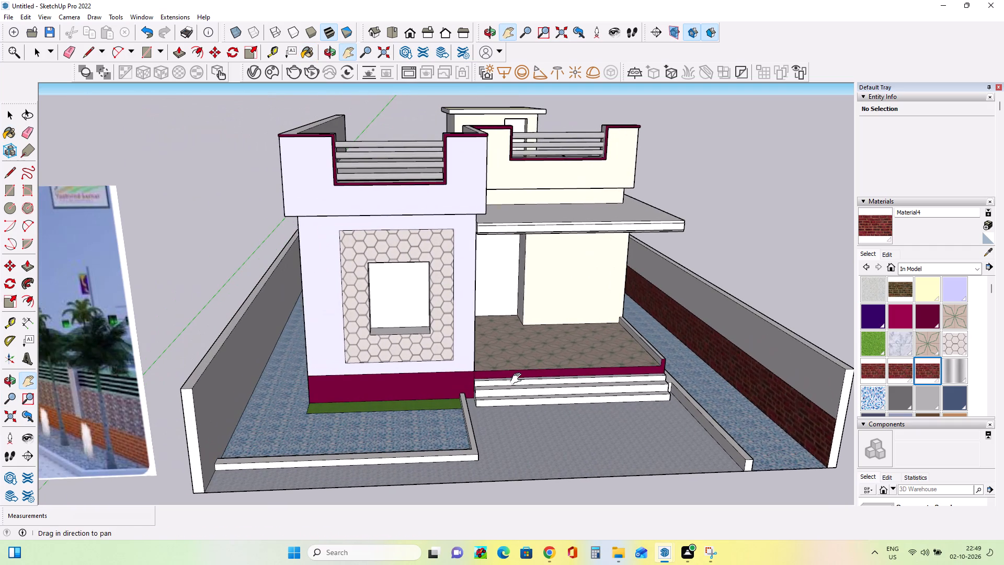
left_click(518, 379)
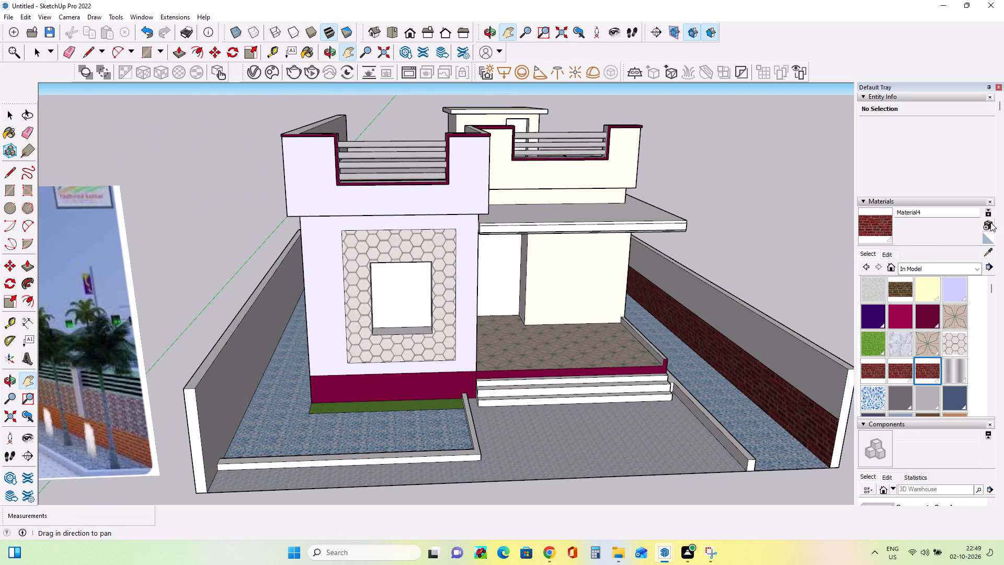
Create another material from the Brick Rough Dark texture with its texture width set to 20'.
left_click(990, 222)
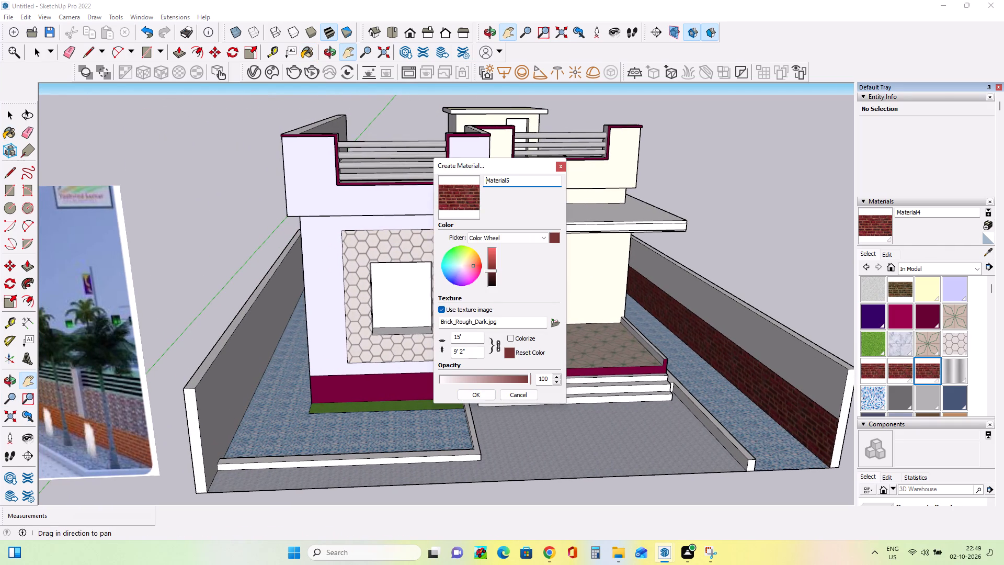
left_click(471, 336)
key("BackSpace")
key("BackSpace")
key("BackSpace")
key("BackSpace")
type("2.'")
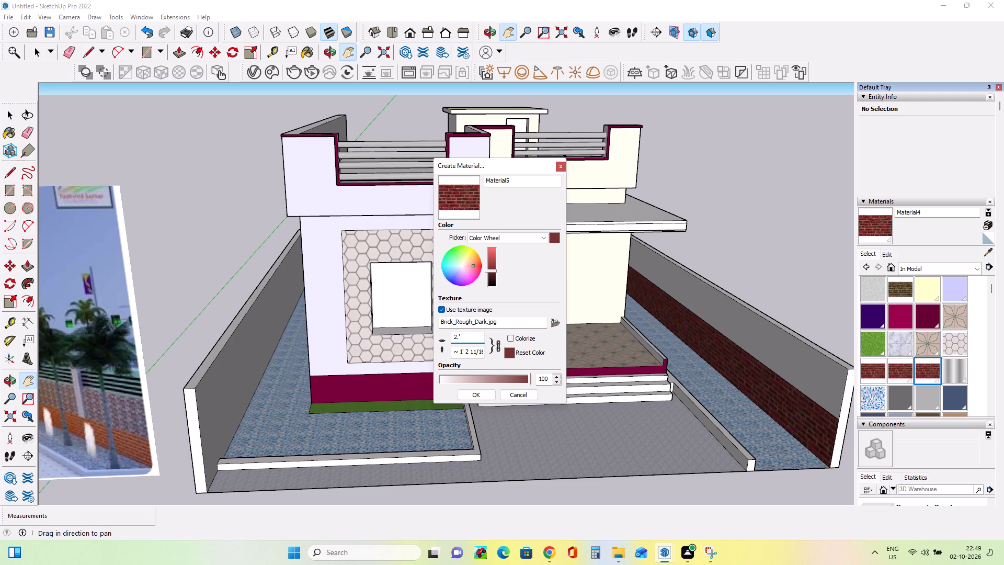
key("BackSpace")
key("BackSpace")
key("period")
key("BackSpace")
key("BackSpace")
key("2")
key("period")
key("BackSpace")
key("period")
key("BackSpace")
key("0")
key("apostrophe")
key("Return")
left_click(481, 393)
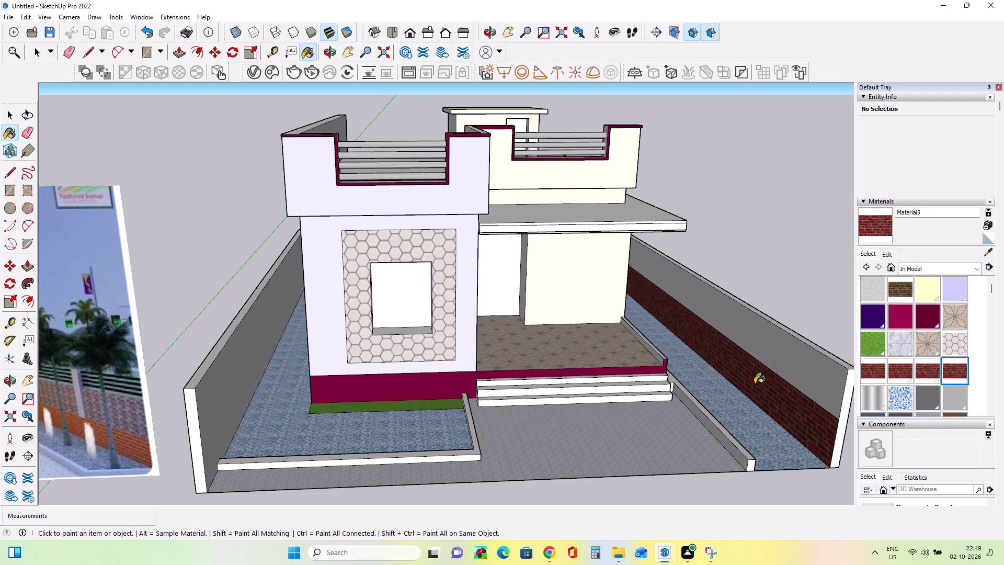
Paint the lower band of the porch-side boundary wall with the new 20' wide red brick material.
left_click(766, 378)
scroll(741, 440, "down", 4)
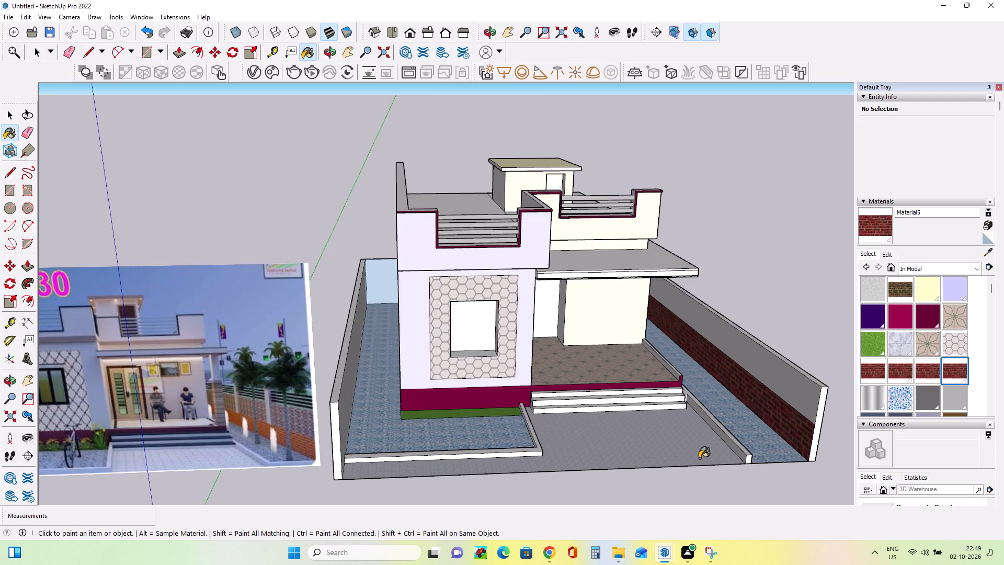
Compare with the reference picture's boundary wall and paint the porch-side wall's upper band with Tile Mosaic Multi from the Tile collection.
scroll(778, 433, "up", 1)
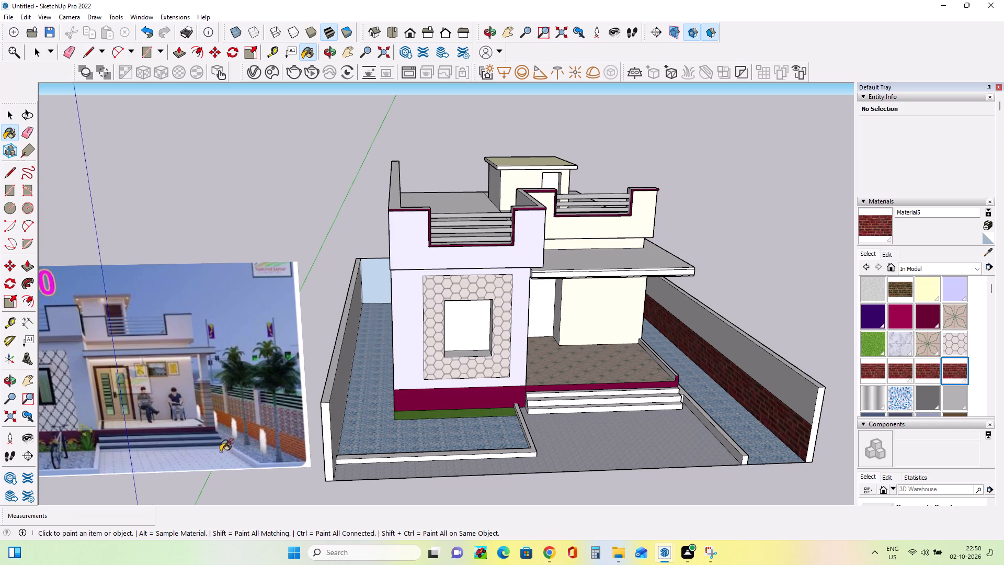
scroll(281, 444, "up", 20)
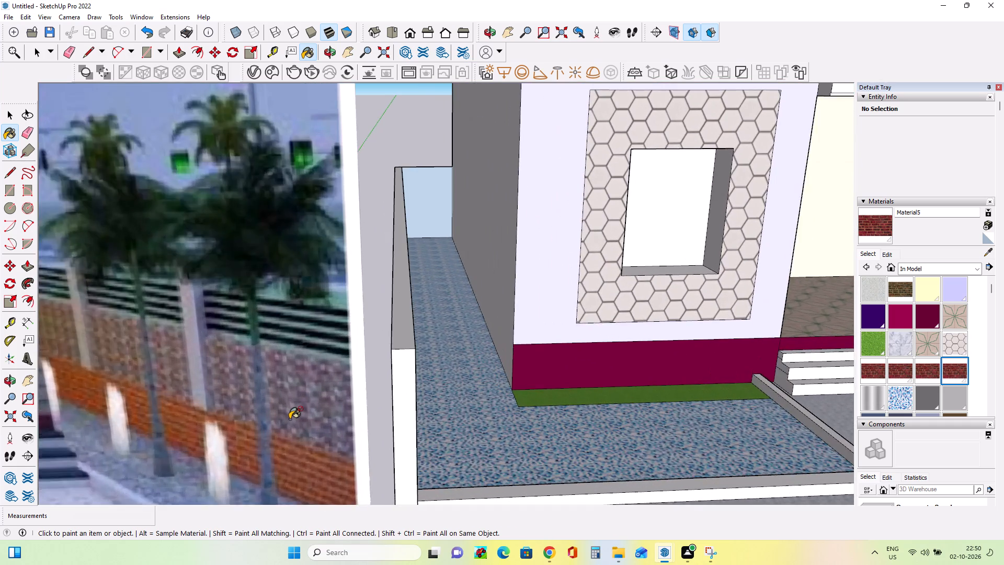
scroll(291, 419, "up", 2)
scroll(291, 419, "down", 16)
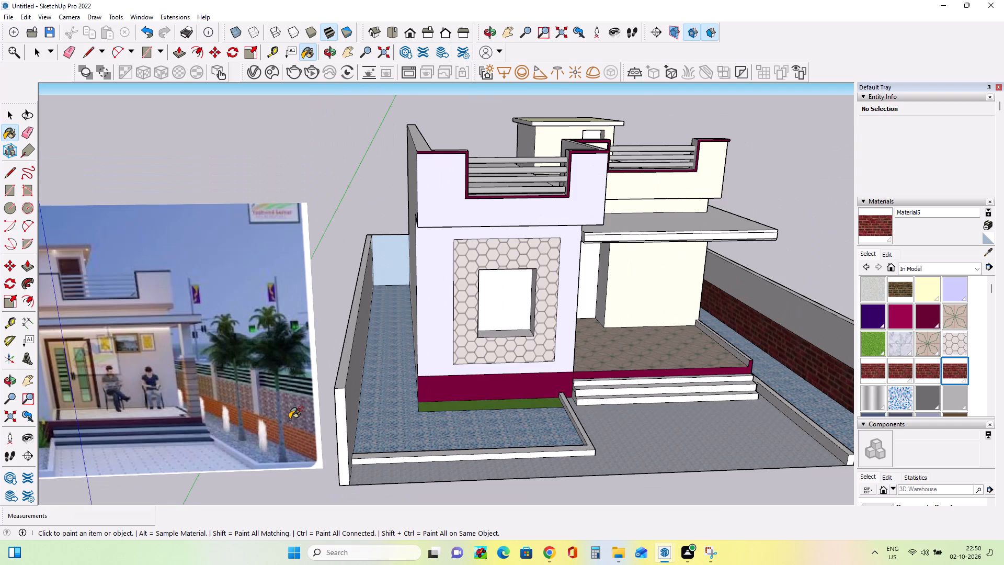
scroll(927, 382, "down", 2)
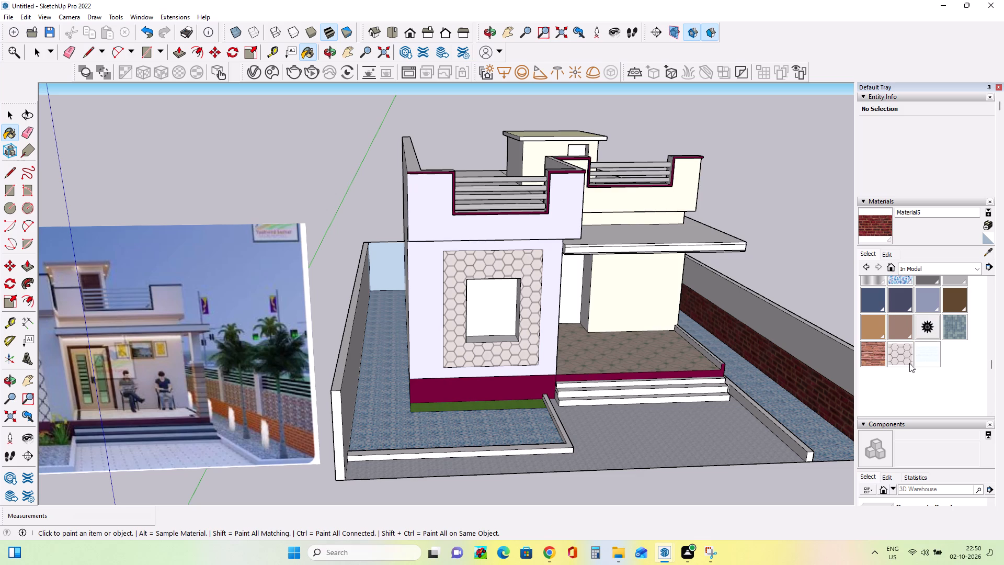
left_click(951, 269)
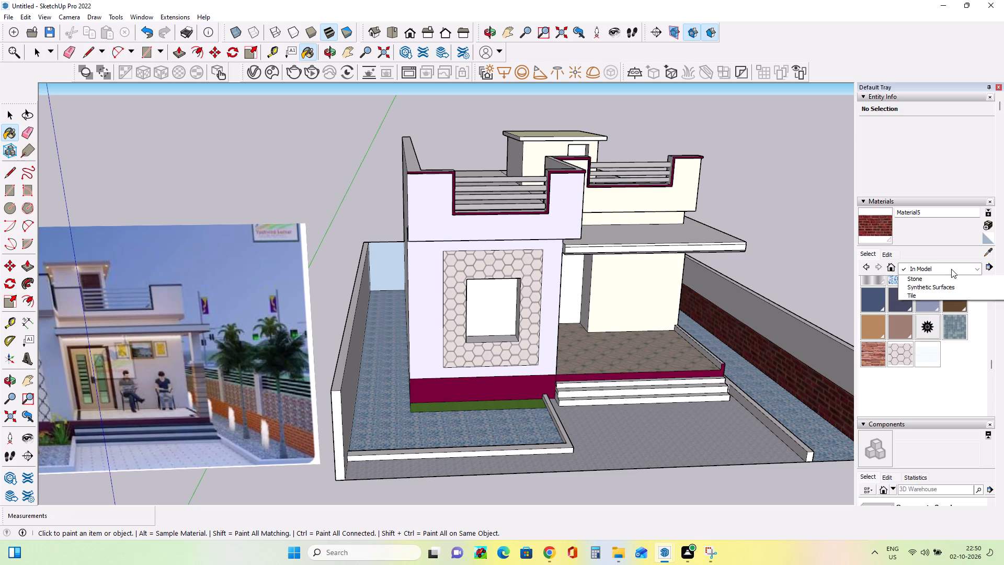
left_click(943, 404)
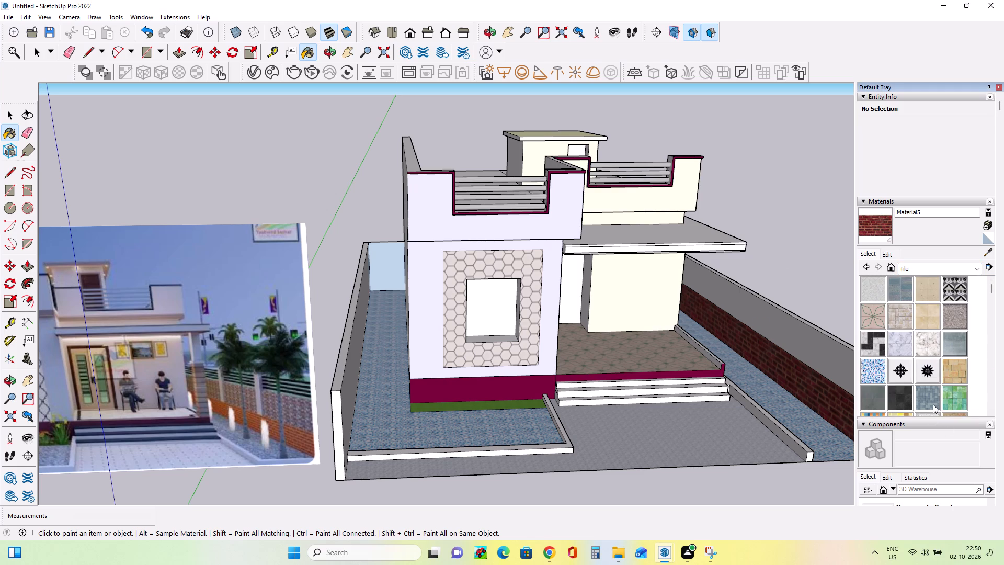
scroll(932, 404, "up", 1)
scroll(932, 404, "down", 2)
left_click(928, 382)
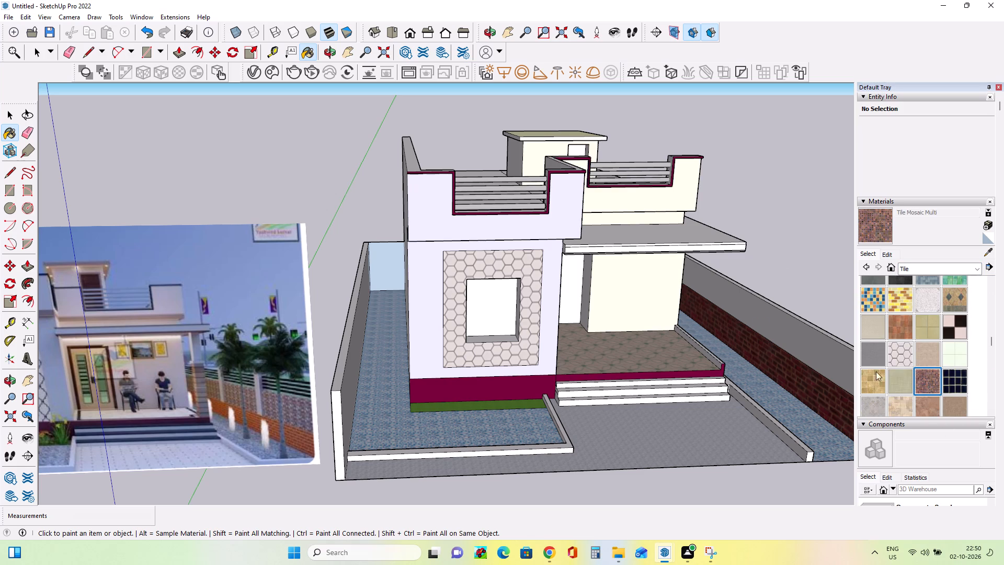
left_click(814, 347)
triple_click(830, 349)
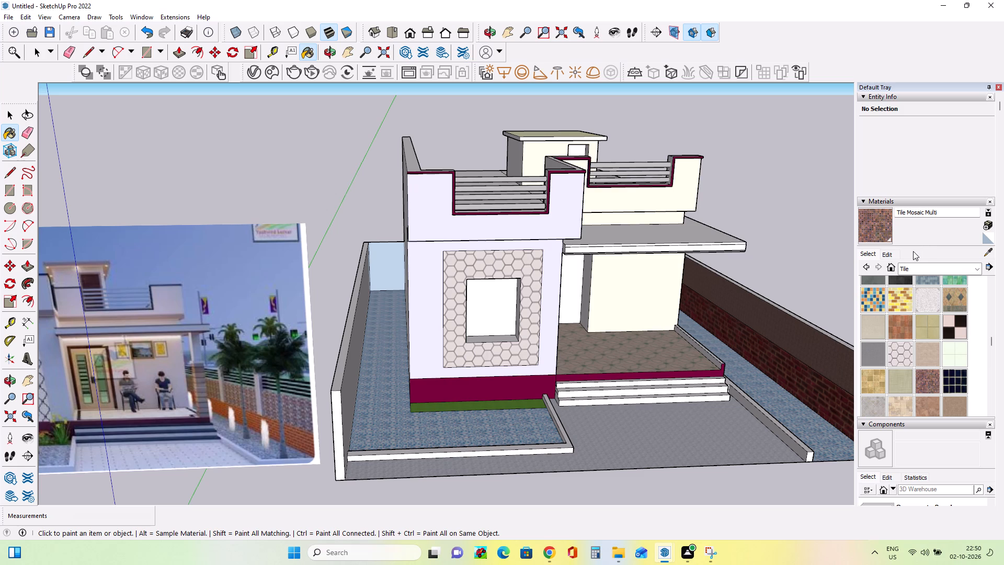
Create a lighter-coloured material from the Tile Mosaic Multi texture and paint the porch-side boundary wall's upper band with it.
left_click(991, 225)
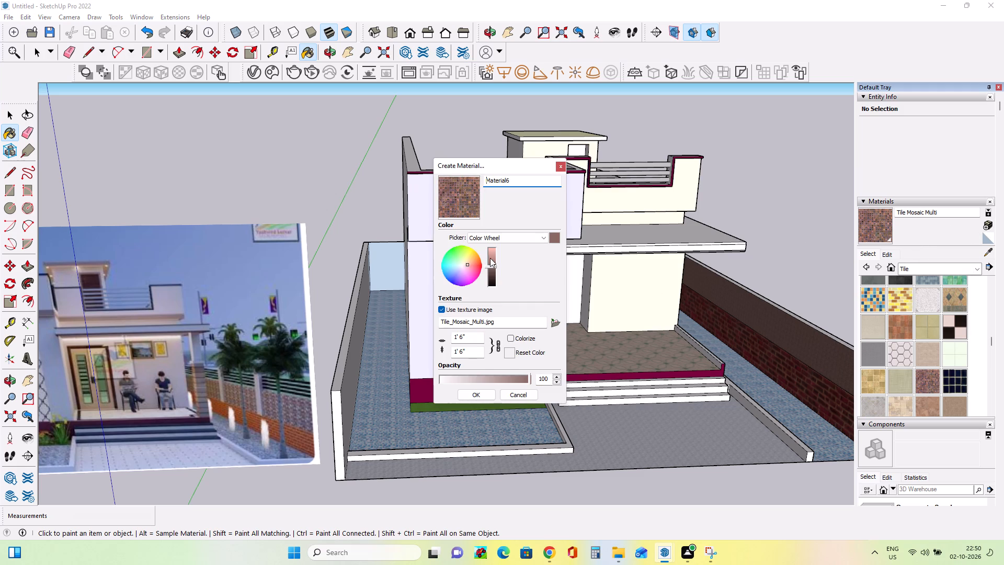
left_click(490, 258)
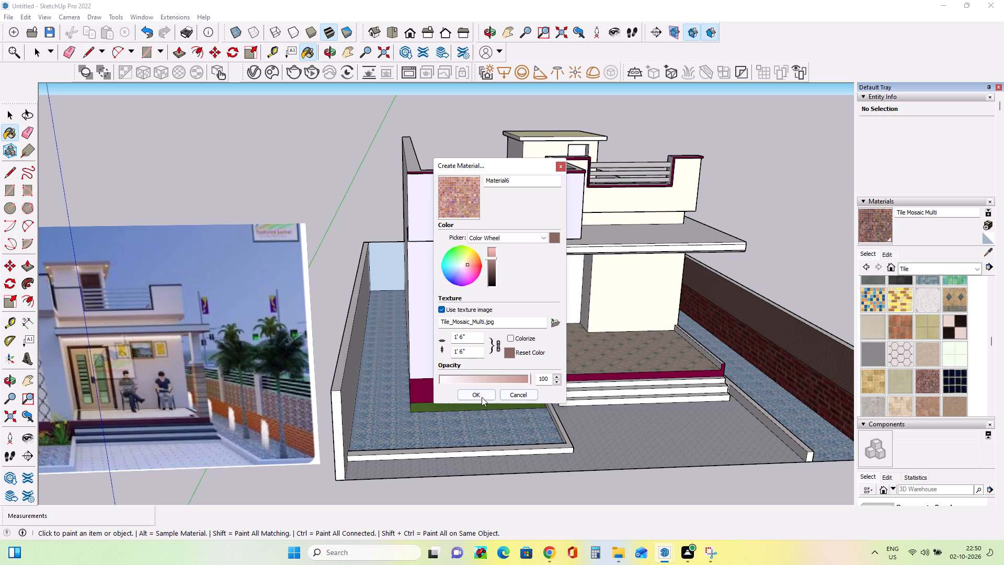
left_click(482, 397)
left_click(798, 331)
middle_click_drag(797, 356, 776, 351)
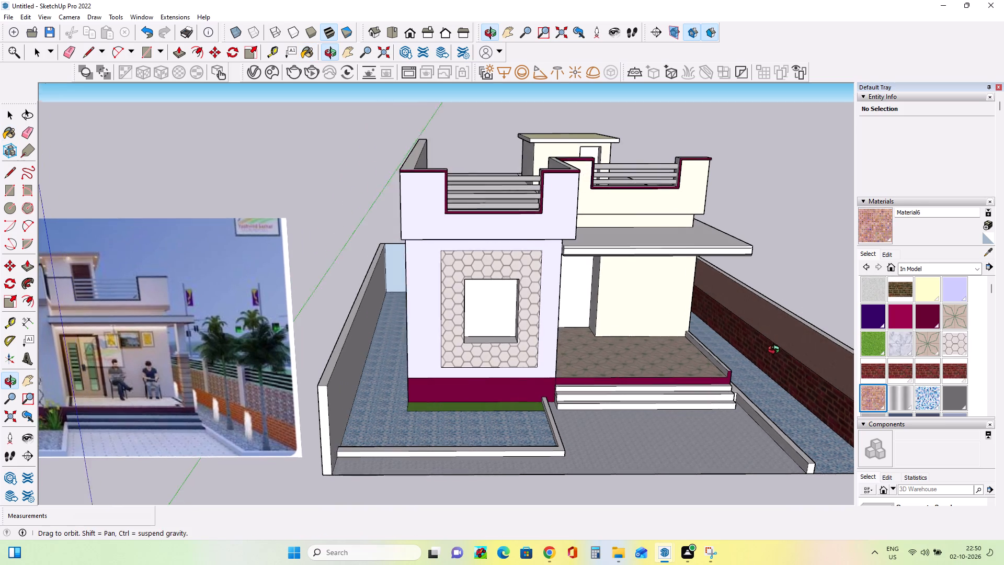
middle_click_drag(776, 351, 706, 346)
scroll(409, 342, "down", 3)
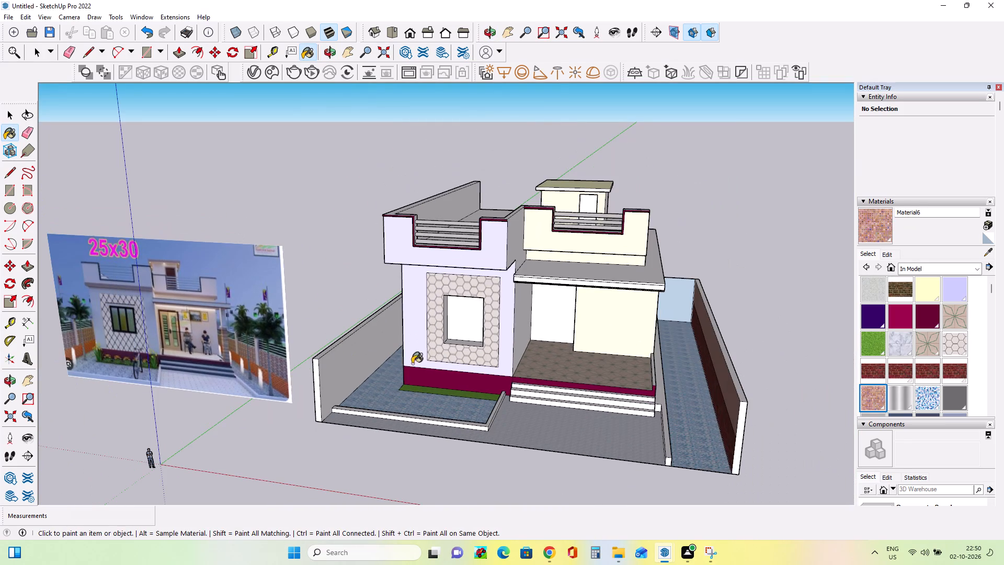
Draw a line about 148' long along the window-side boundary wall's inner face, splitting it into upper and lower bands.
middle_click_drag(412, 364, 382, 375)
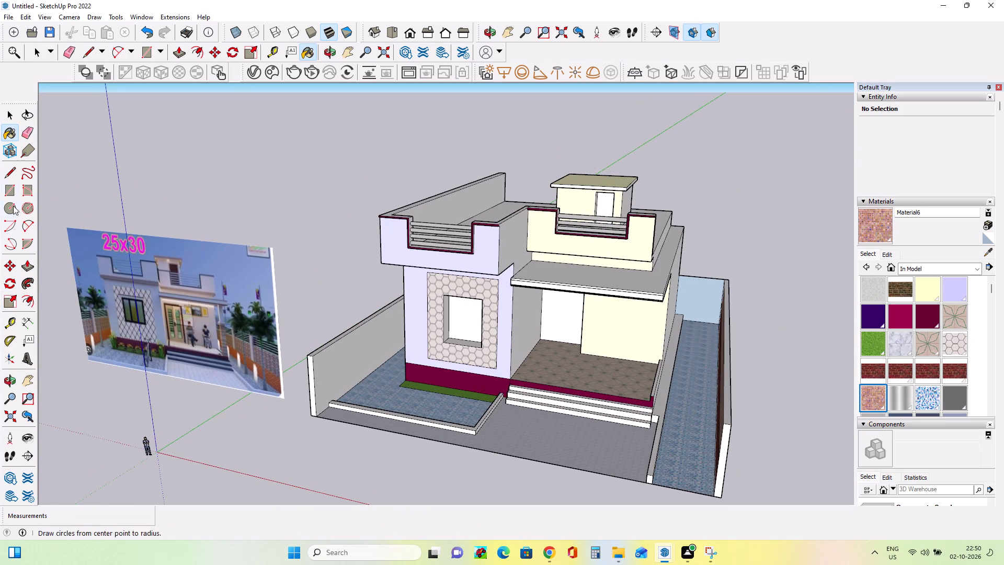
left_click(9, 172)
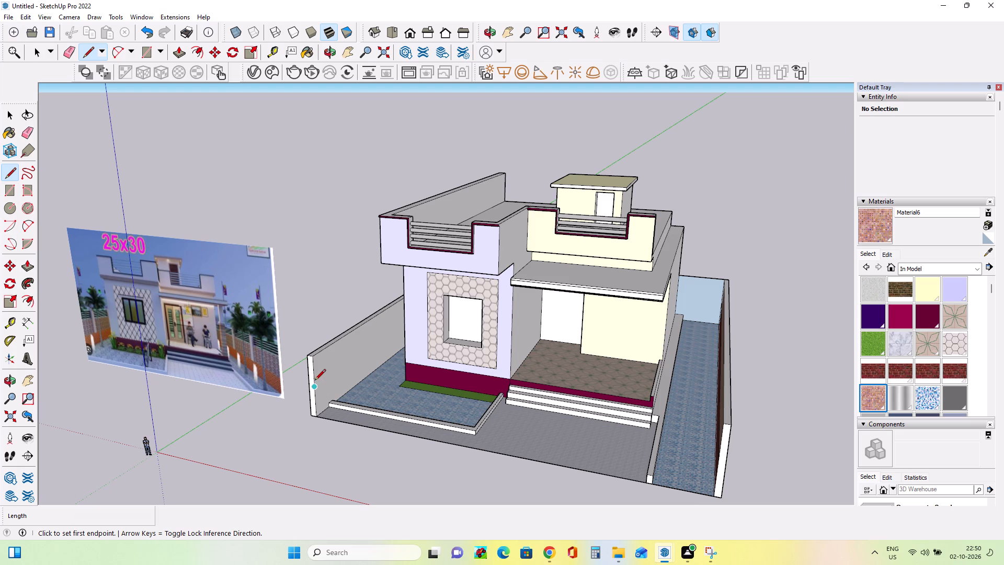
left_click(315, 386)
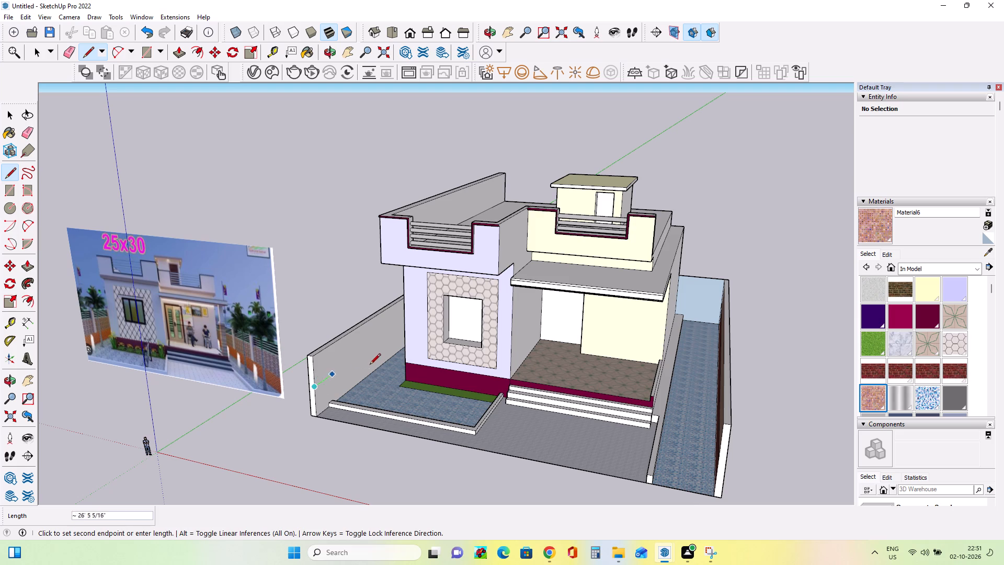
scroll(361, 357, "down", 3)
middle_click_drag(361, 357, 532, 343)
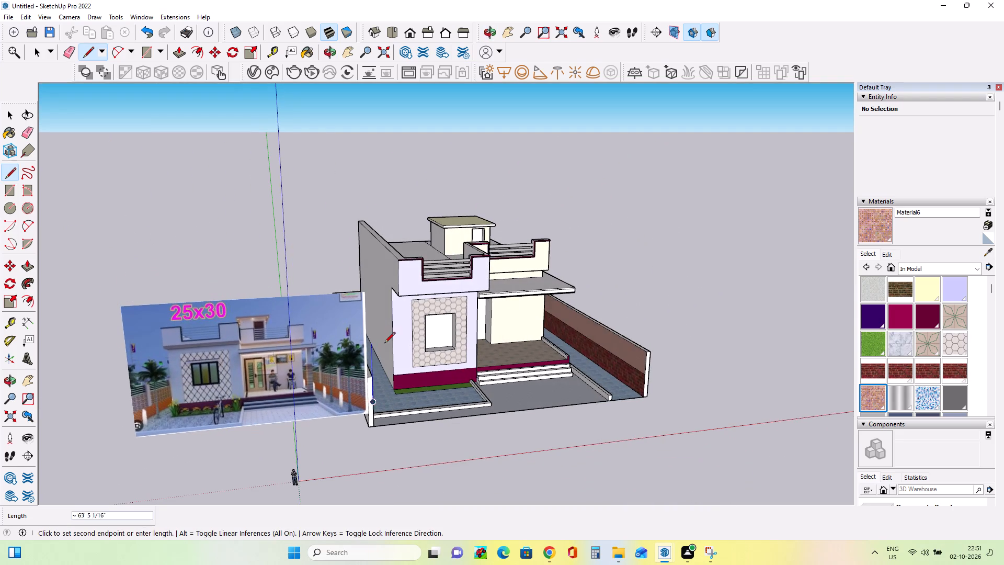
middle_click_drag(384, 344, 327, 364)
scroll(378, 309, "up", 7)
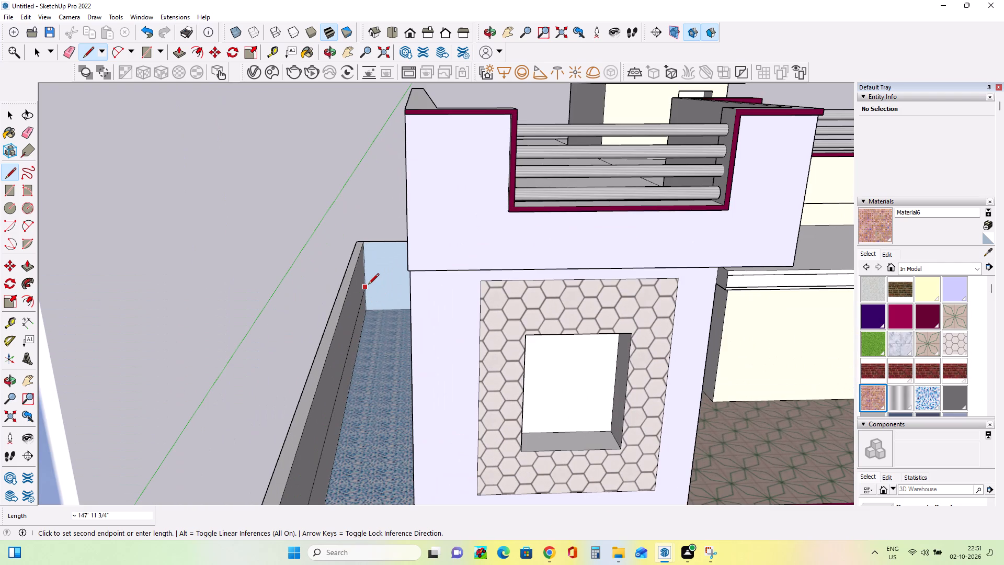
left_click(368, 279)
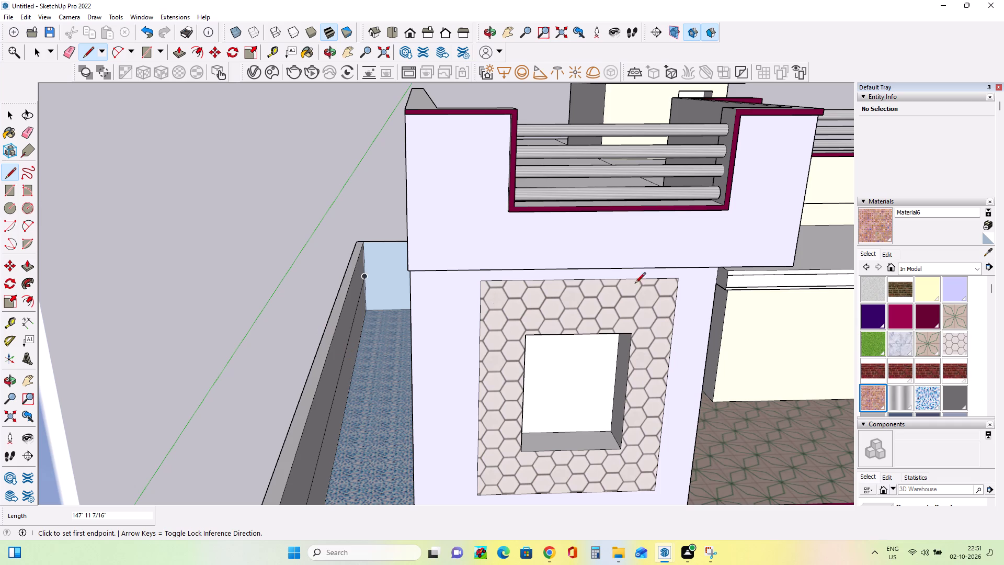
Paint the upper band of the window-side boundary wall with the light mosaic tile Material6.
left_click(881, 223)
left_click(328, 378)
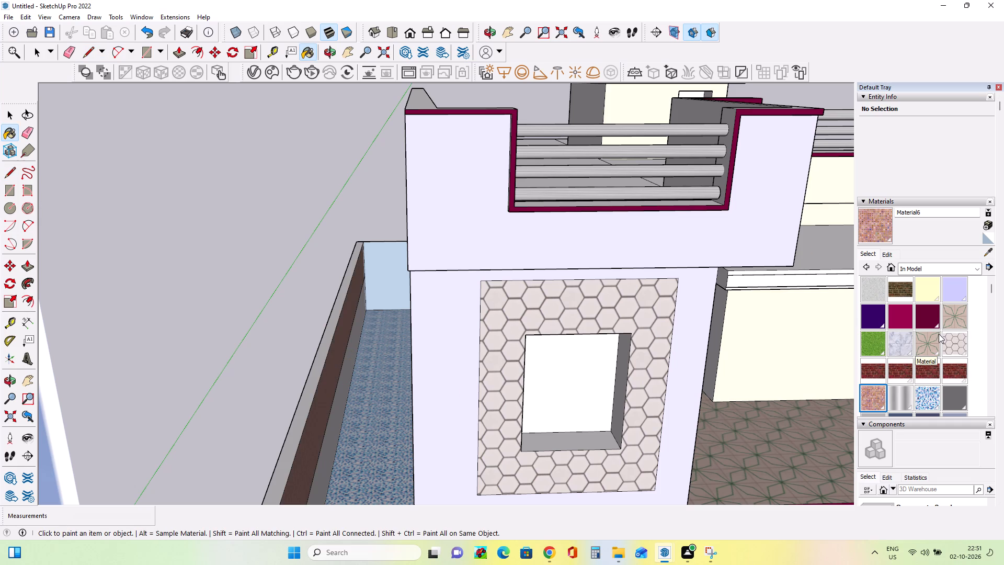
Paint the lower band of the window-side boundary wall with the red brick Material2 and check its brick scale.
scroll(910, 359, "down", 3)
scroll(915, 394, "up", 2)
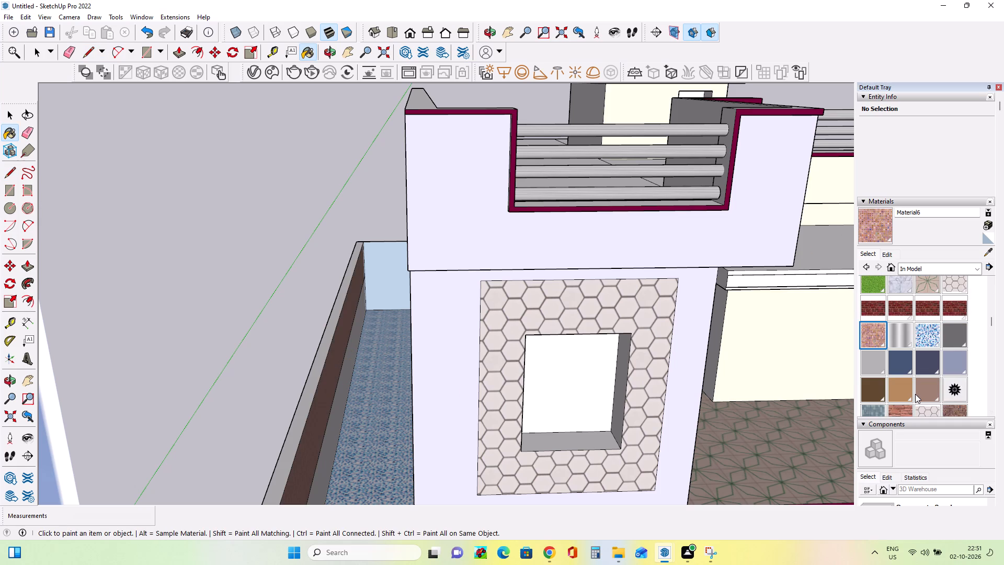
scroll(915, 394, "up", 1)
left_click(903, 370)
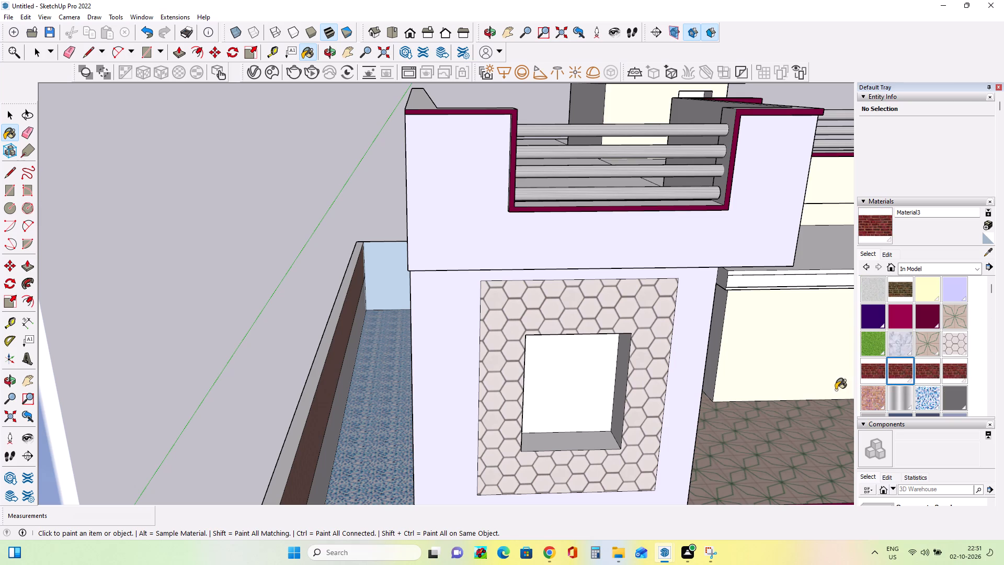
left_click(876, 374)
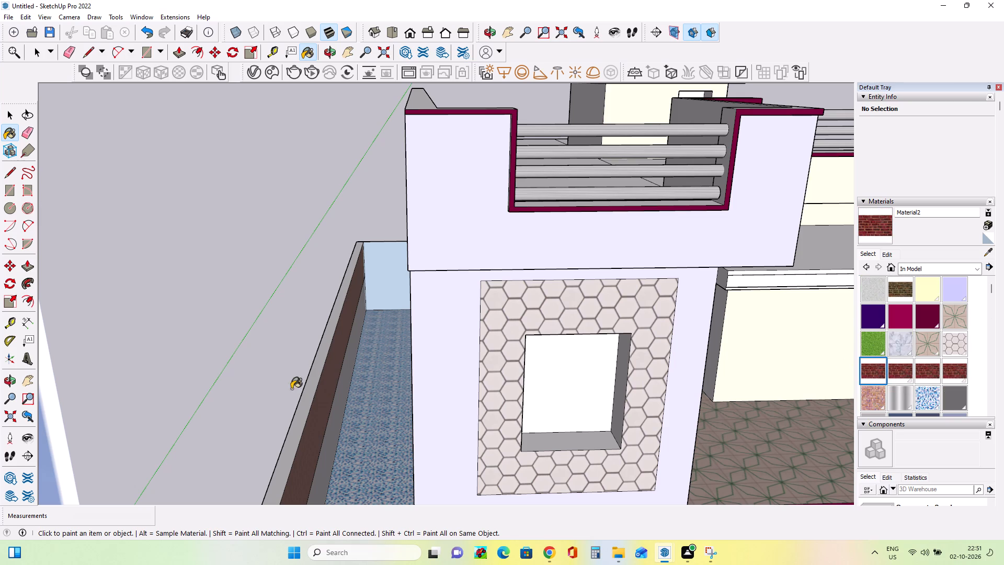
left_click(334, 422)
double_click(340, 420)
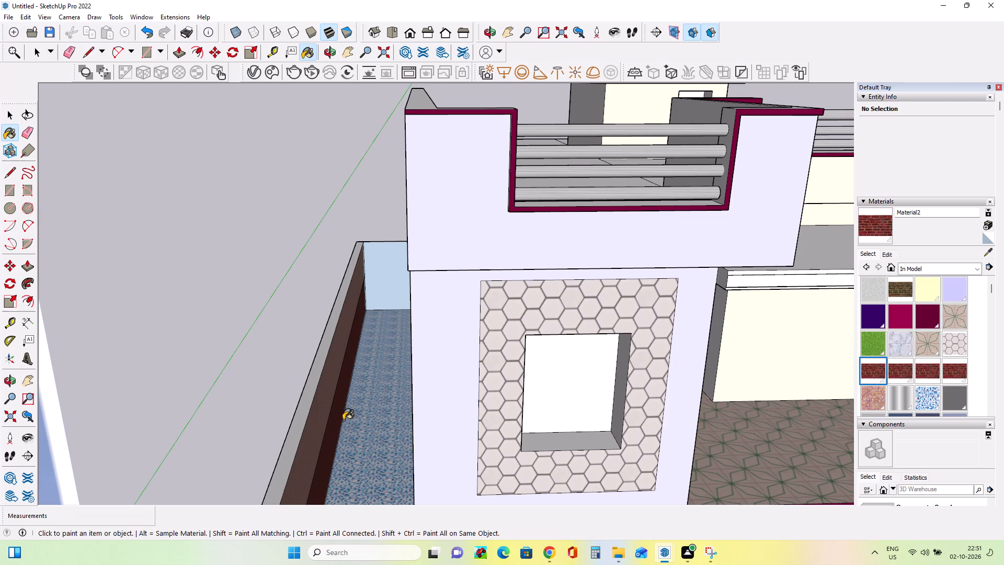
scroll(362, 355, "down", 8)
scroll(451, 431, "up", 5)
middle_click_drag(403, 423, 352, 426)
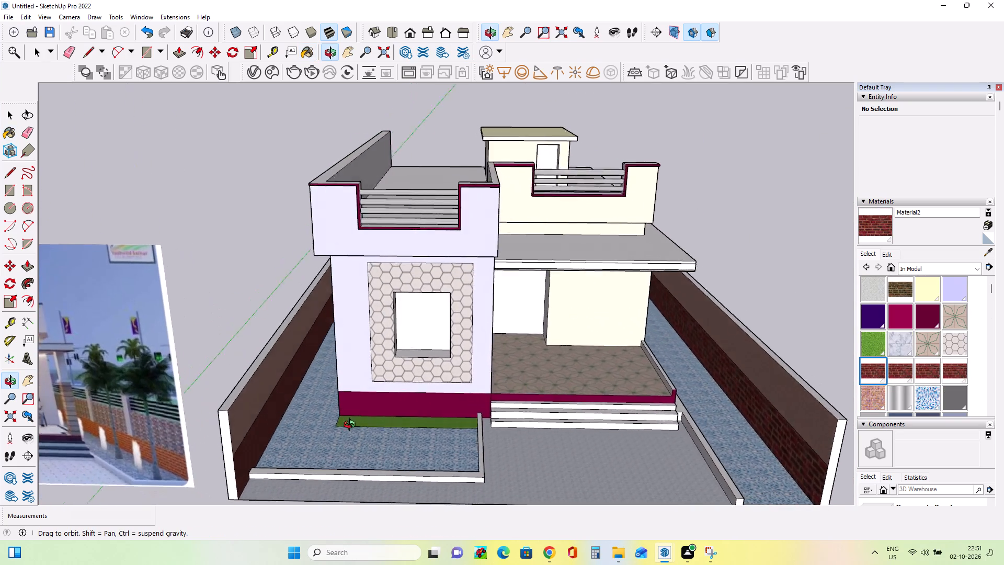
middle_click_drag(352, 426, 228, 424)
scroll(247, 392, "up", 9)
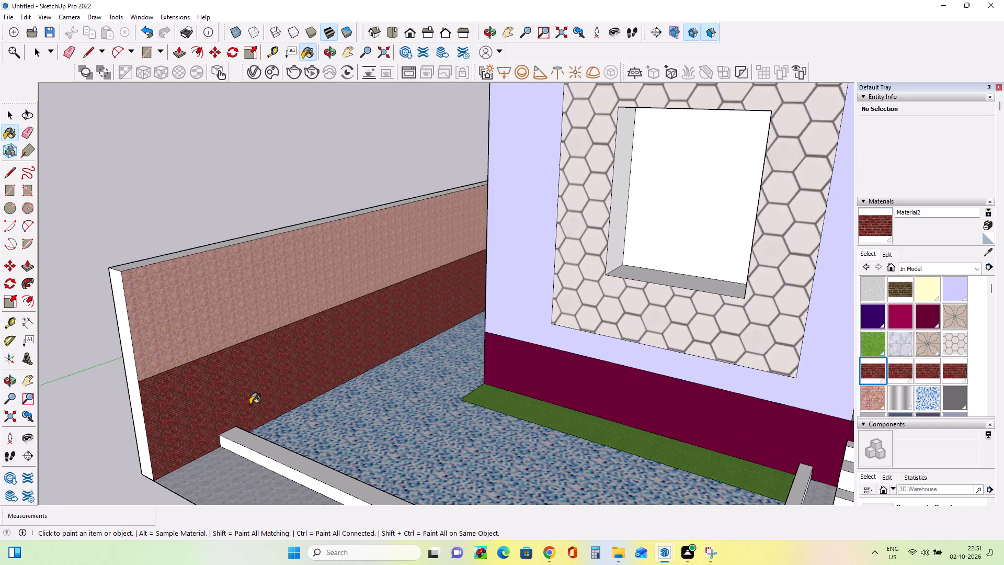
Paint the lower bands of the window-side and porch-side boundary walls with the red brick Material5.
scroll(252, 404, "down", 5)
left_click(948, 372)
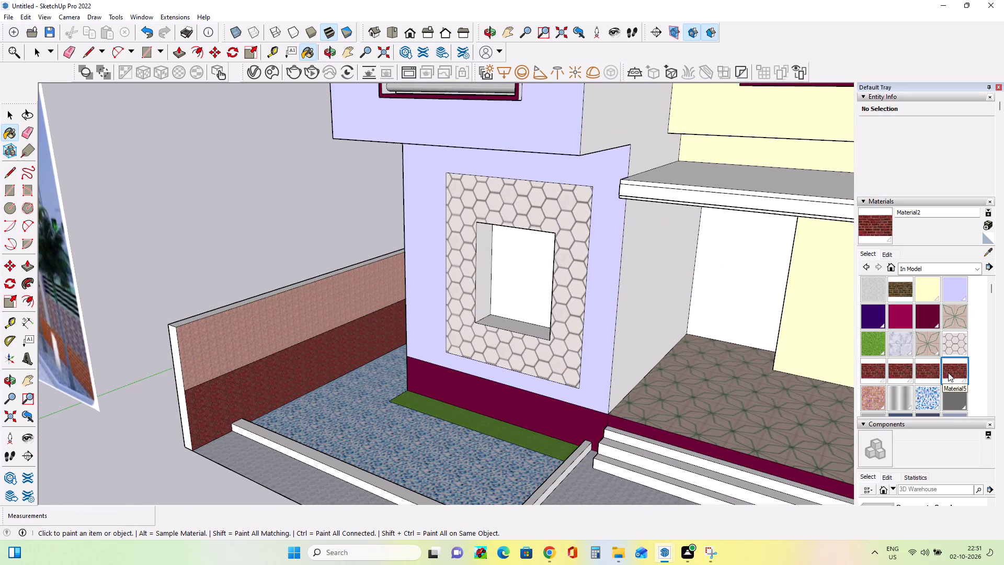
left_click(283, 353)
scroll(266, 381, "down", 4)
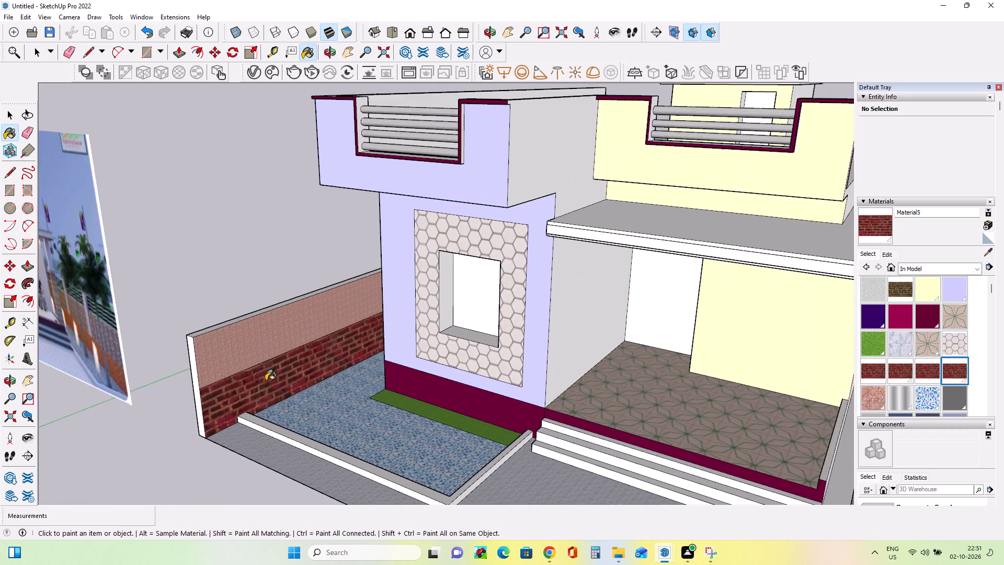
scroll(266, 381, "down", 6)
middle_click_drag(294, 406, 594, 406)
left_click(612, 404)
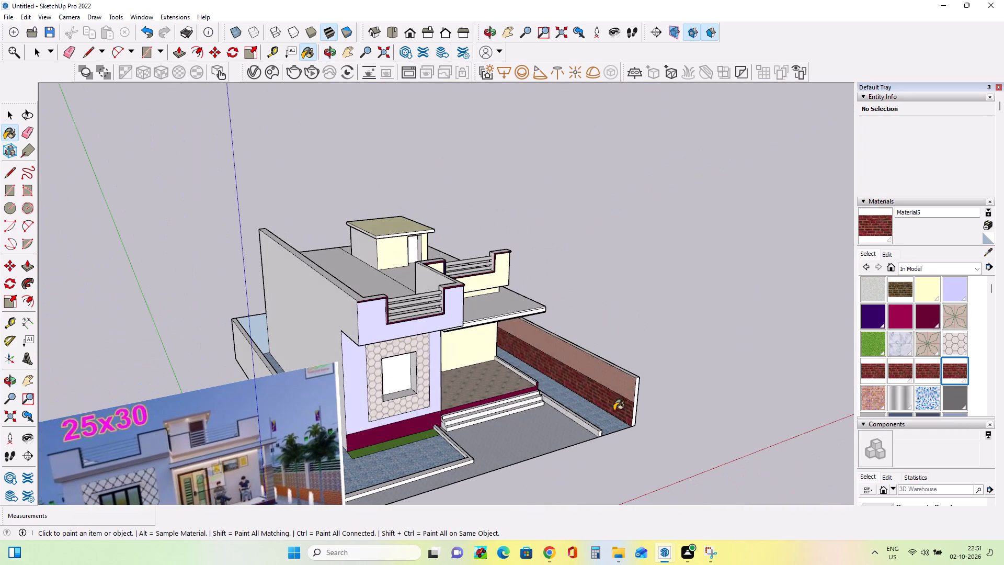
Compare the front of the house and both boundary walls with the reference picture.
middle_click_drag(647, 422, 492, 419)
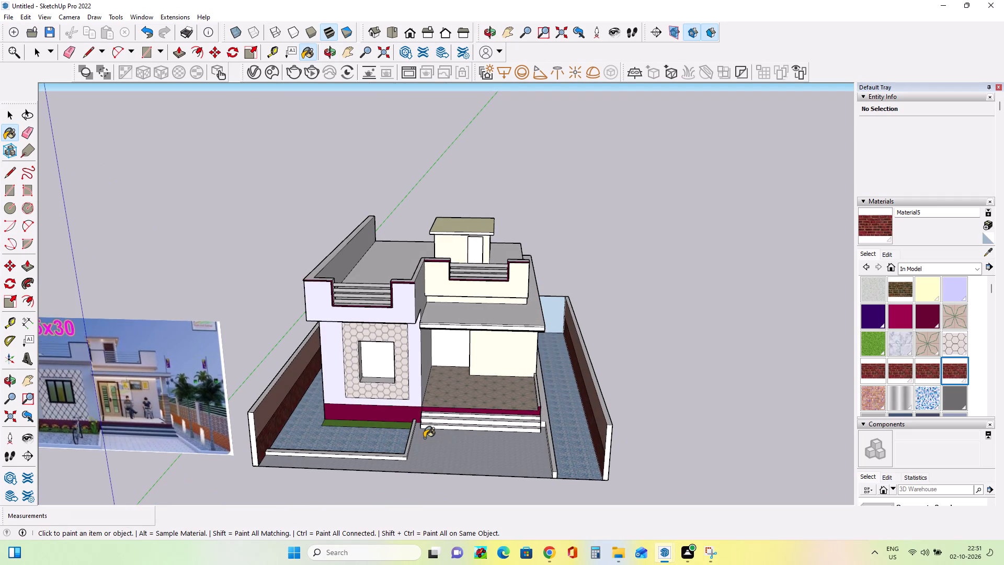
scroll(424, 438, "up", 1)
middle_click_drag(424, 438, 484, 428)
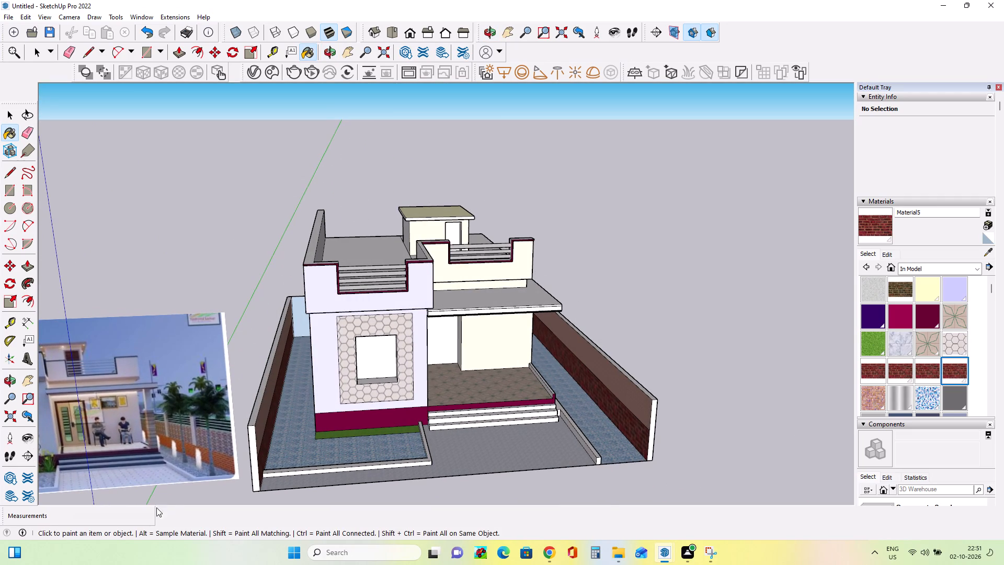
scroll(171, 502, "up", 6)
scroll(168, 493, "down", 5)
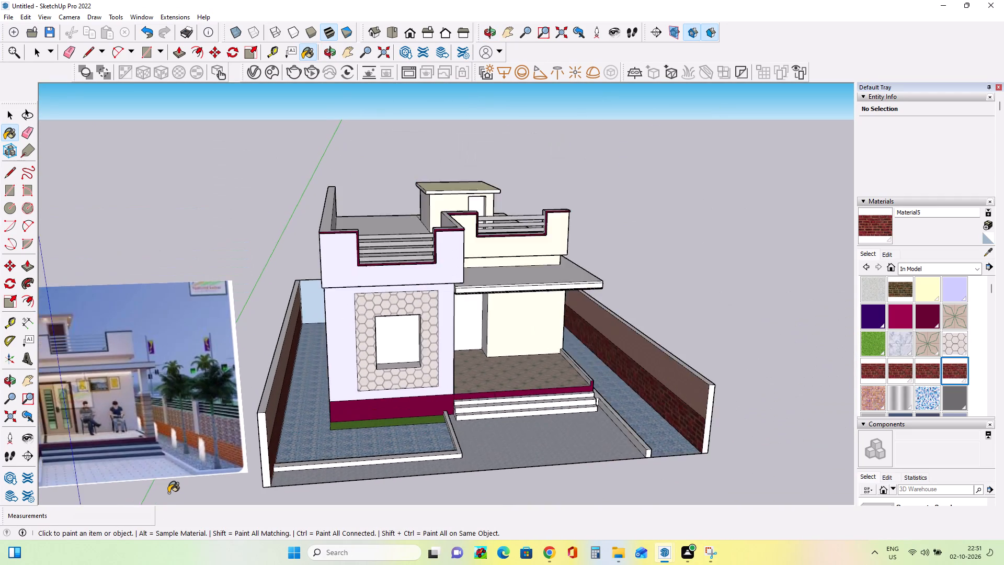
scroll(168, 493, "down", 4)
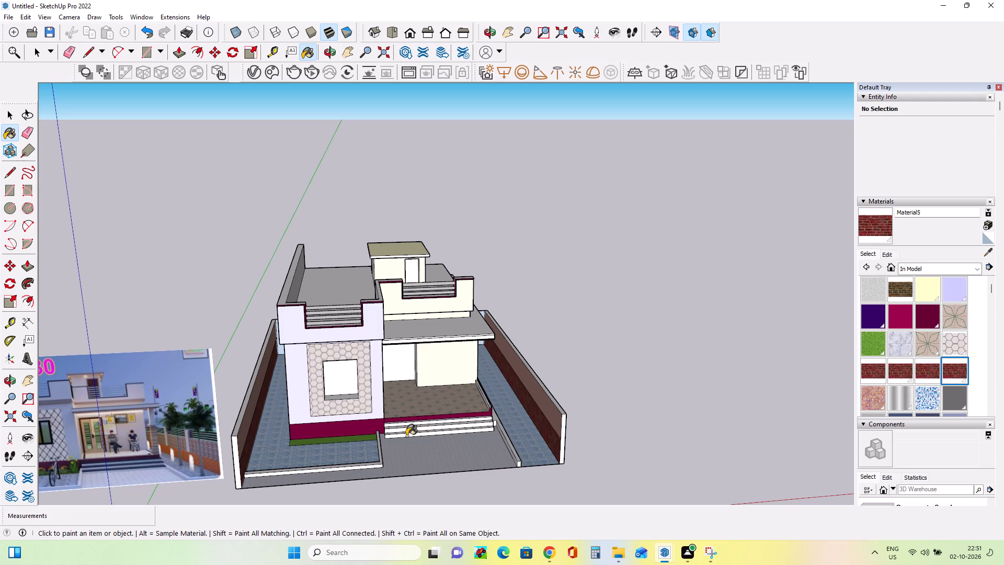
left_click(27, 380)
left_click(319, 395)
left_click_drag(335, 389, 363, 372)
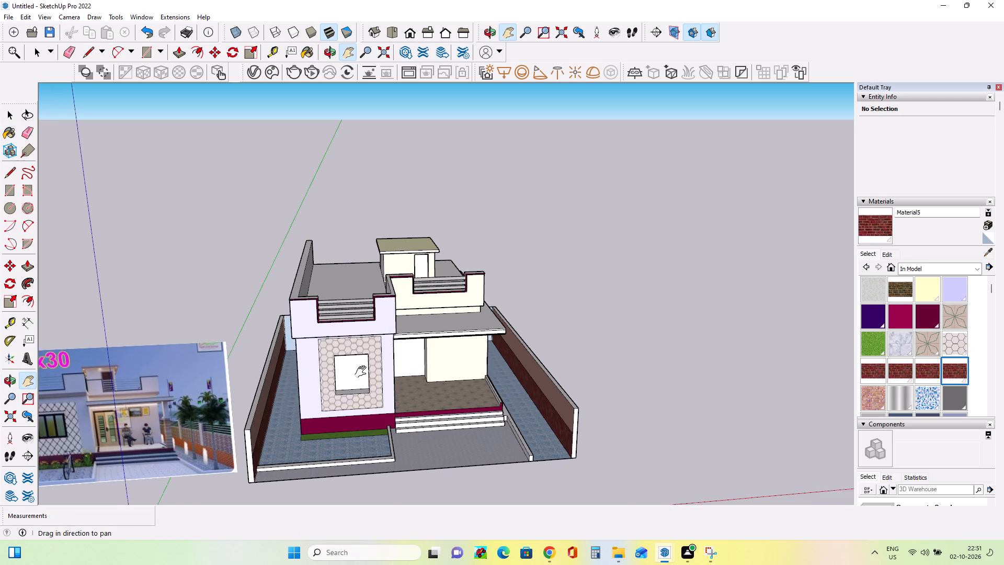
left_click_drag(363, 372, 391, 343)
left_click_drag(402, 331, 410, 323)
left_click(413, 321)
left_click_drag(425, 311, 441, 302)
scroll(465, 310, "up", 1)
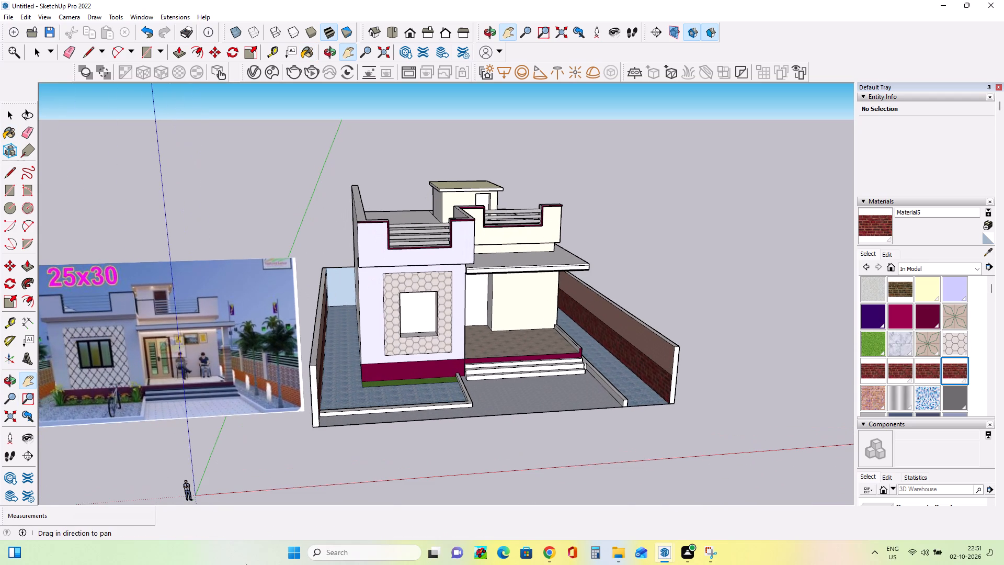
middle_click_drag(638, 398, 631, 386)
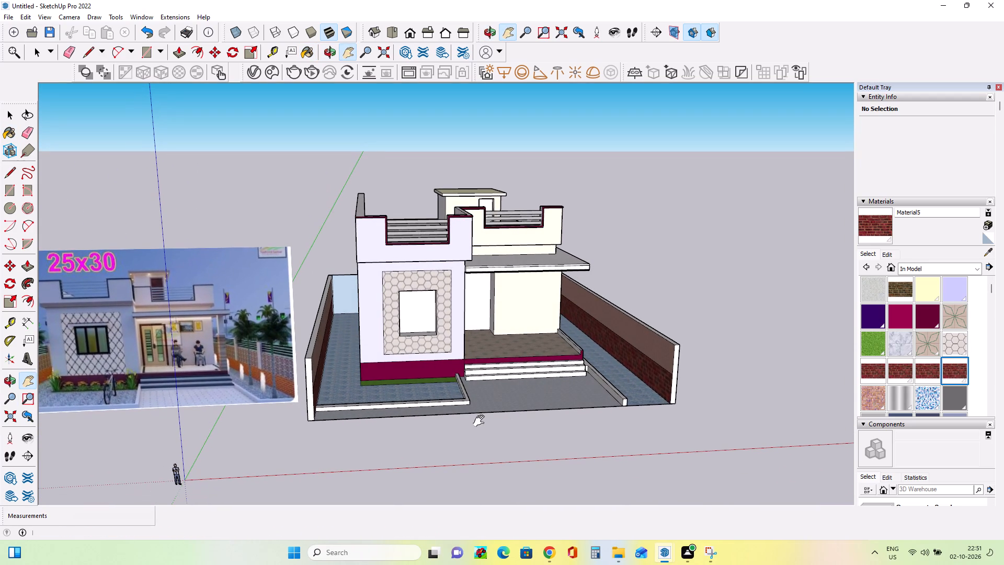
Paint the front, top and side faces of the low kerb around the blue-tiled front yard with lavender Color I01.
left_click(959, 294)
left_click(399, 408)
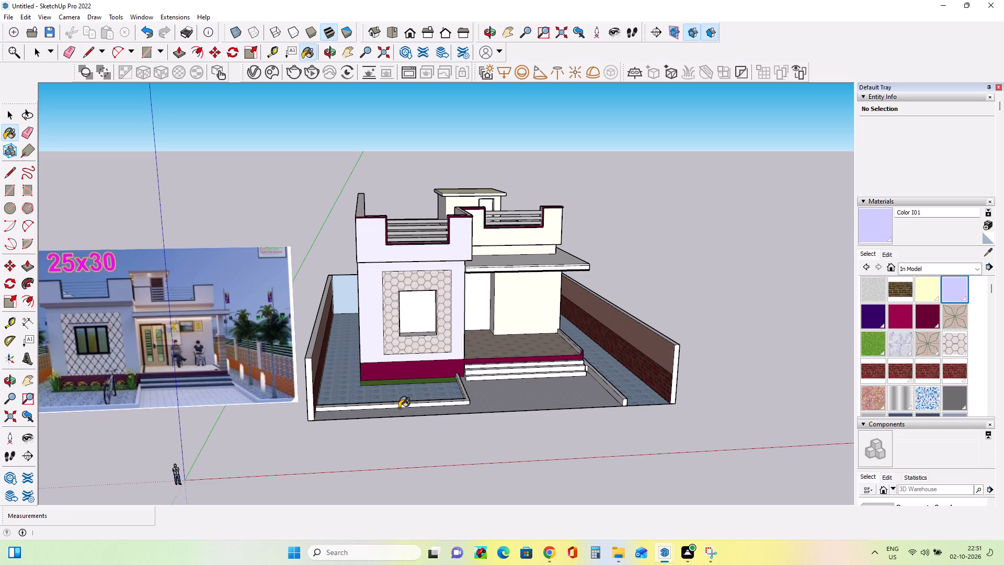
left_click(404, 405)
scroll(439, 406, "up", 7)
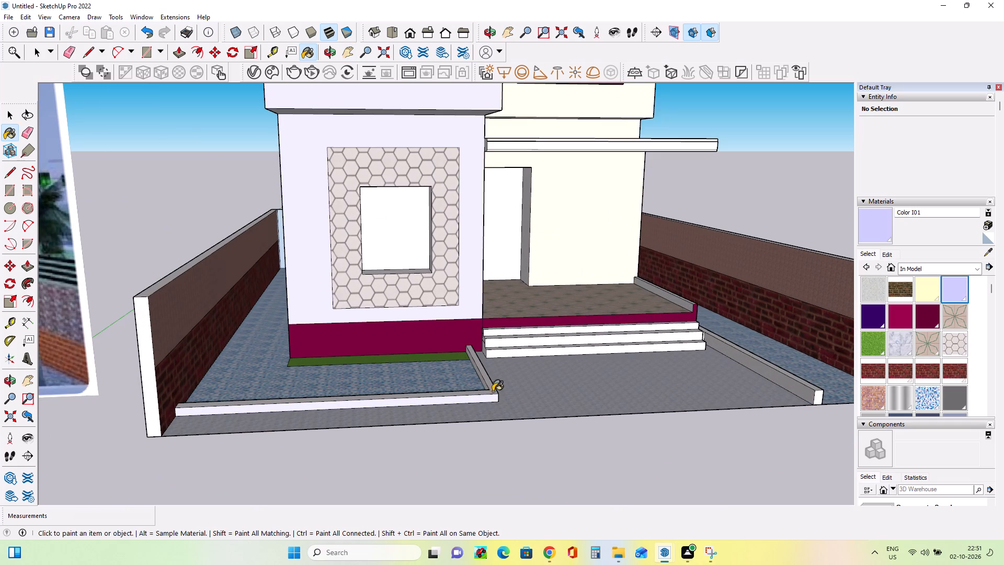
middle_click_drag(519, 348, 526, 380)
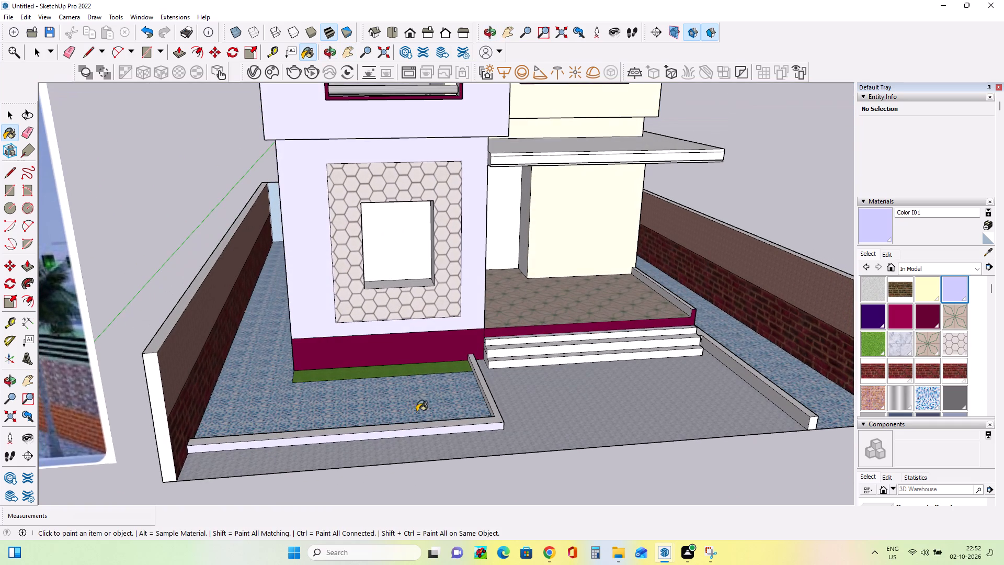
left_click(443, 427)
left_click(443, 425)
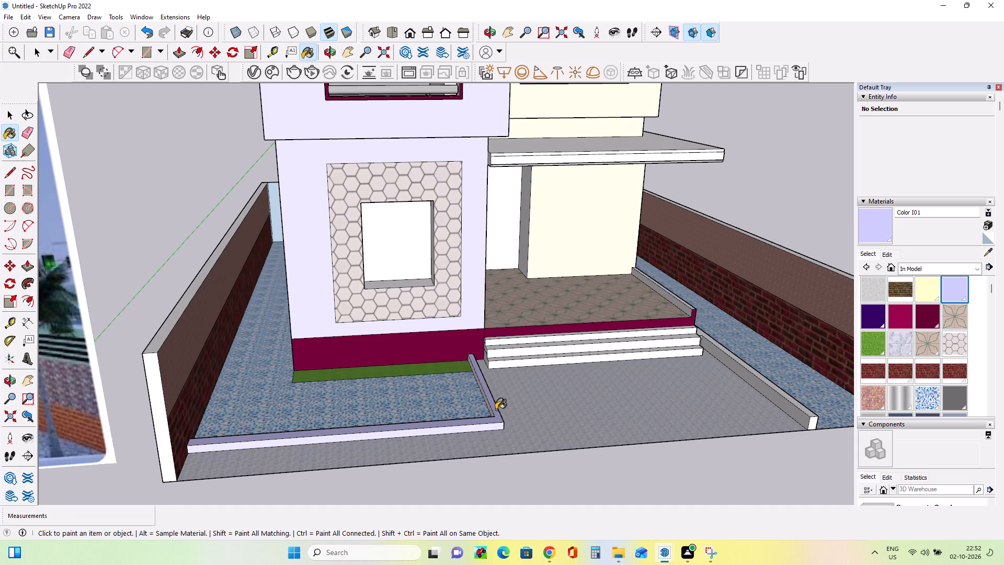
scroll(491, 408, "up", 6)
left_click(489, 413)
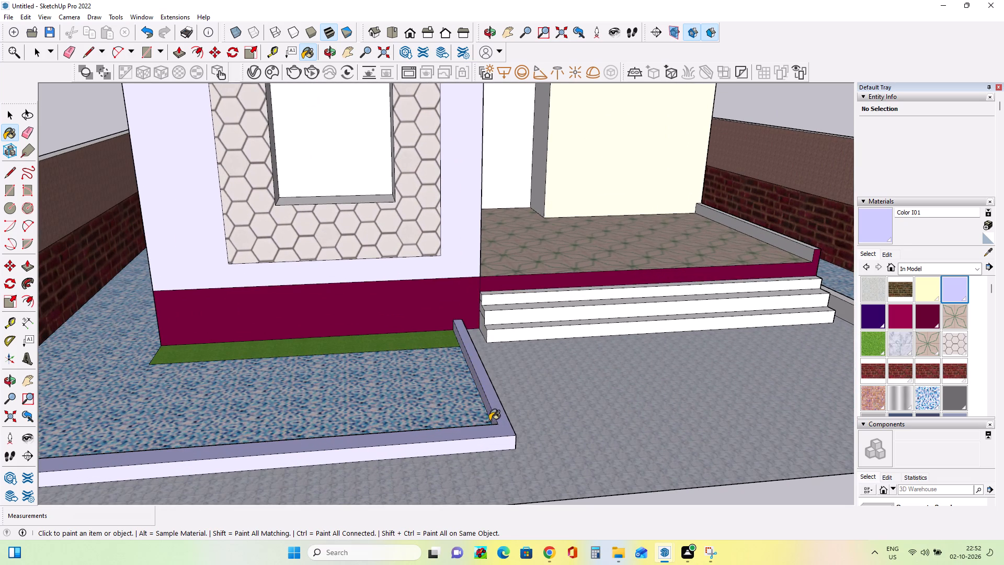
middle_click_drag(532, 426, 373, 411)
left_click(345, 395)
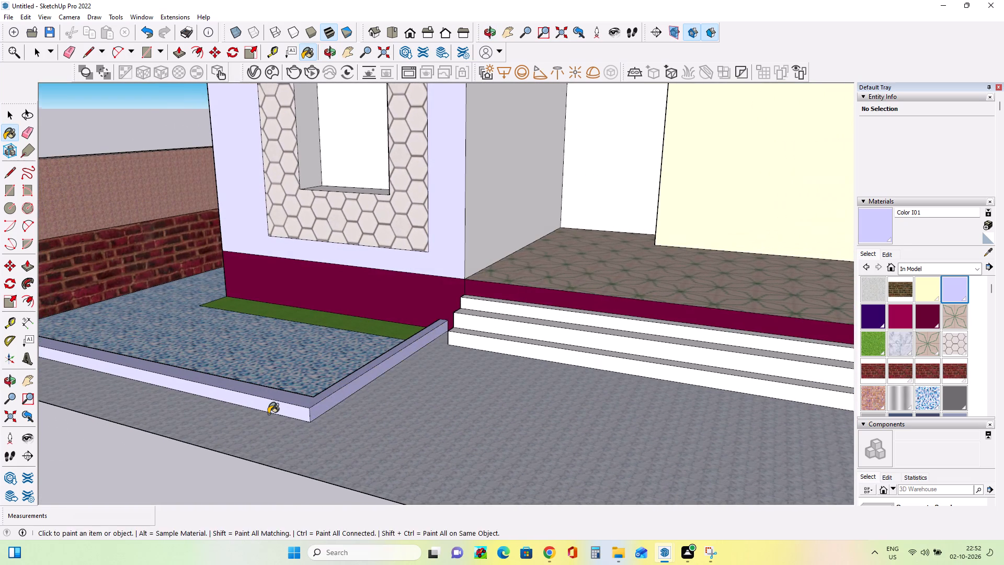
Paint the low kerb between the paved entrance and the porch-side passage with lavender Color I01.
middle_click_drag(270, 416, 511, 436)
scroll(518, 428, "down", 5)
scroll(809, 368, "down", 3)
left_click(828, 372)
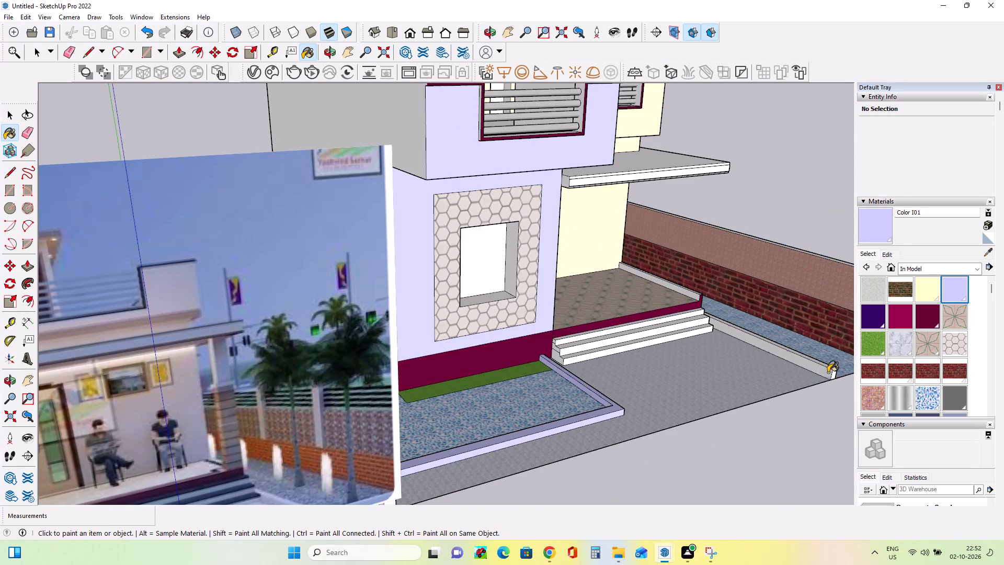
left_click(828, 368)
left_click(830, 366)
left_click(830, 368)
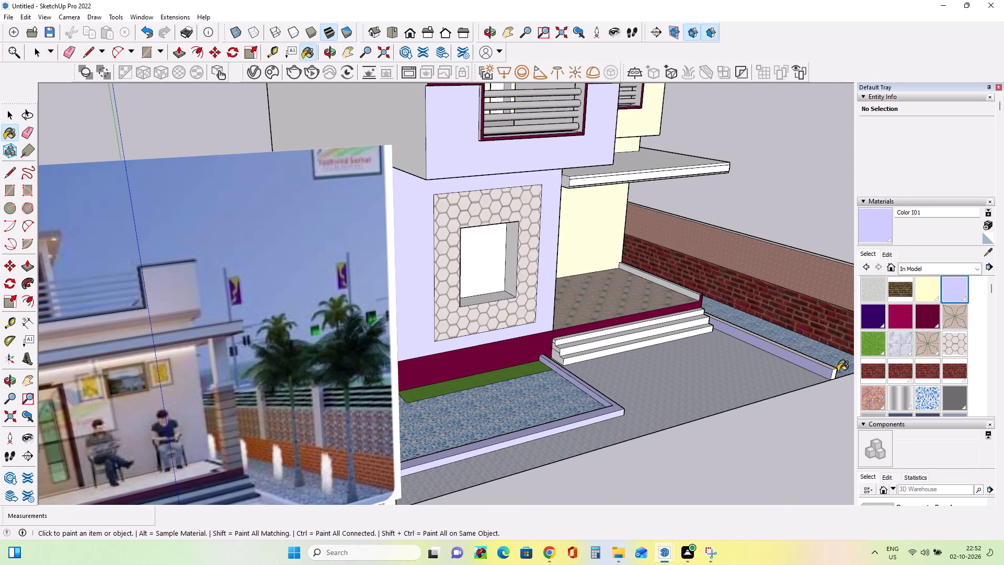
middle_click_drag(838, 372, 649, 374)
scroll(793, 424, "up", 4)
double_click(798, 412)
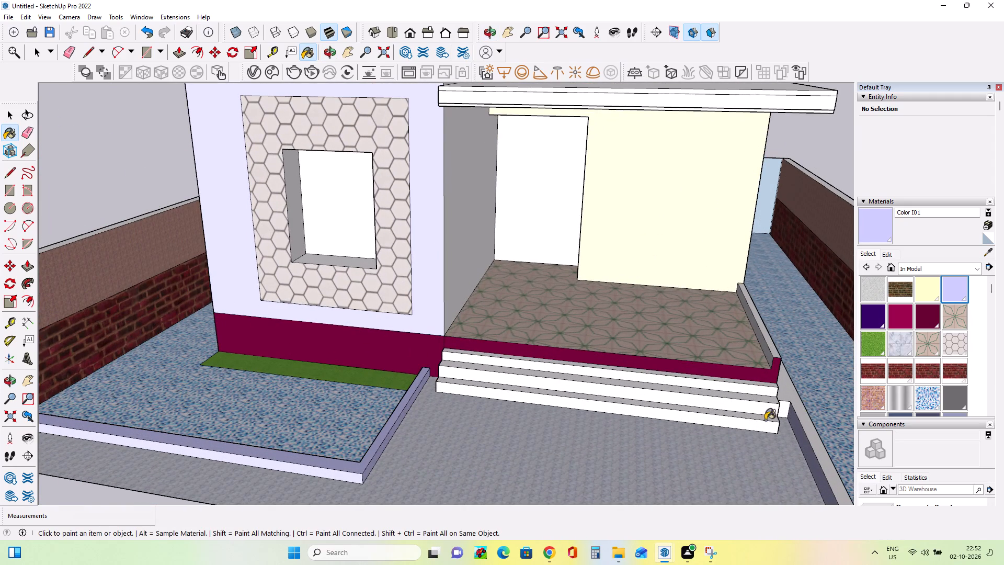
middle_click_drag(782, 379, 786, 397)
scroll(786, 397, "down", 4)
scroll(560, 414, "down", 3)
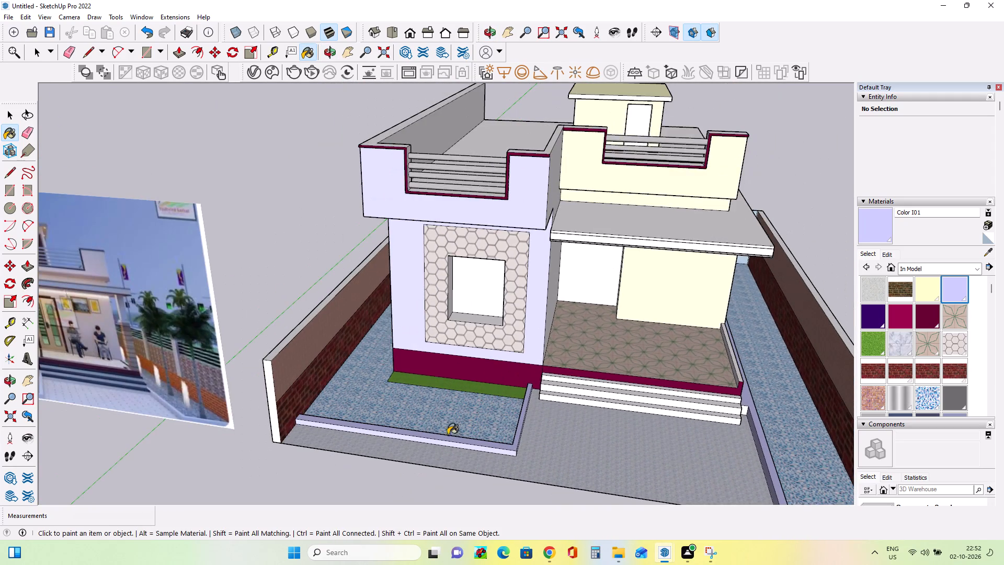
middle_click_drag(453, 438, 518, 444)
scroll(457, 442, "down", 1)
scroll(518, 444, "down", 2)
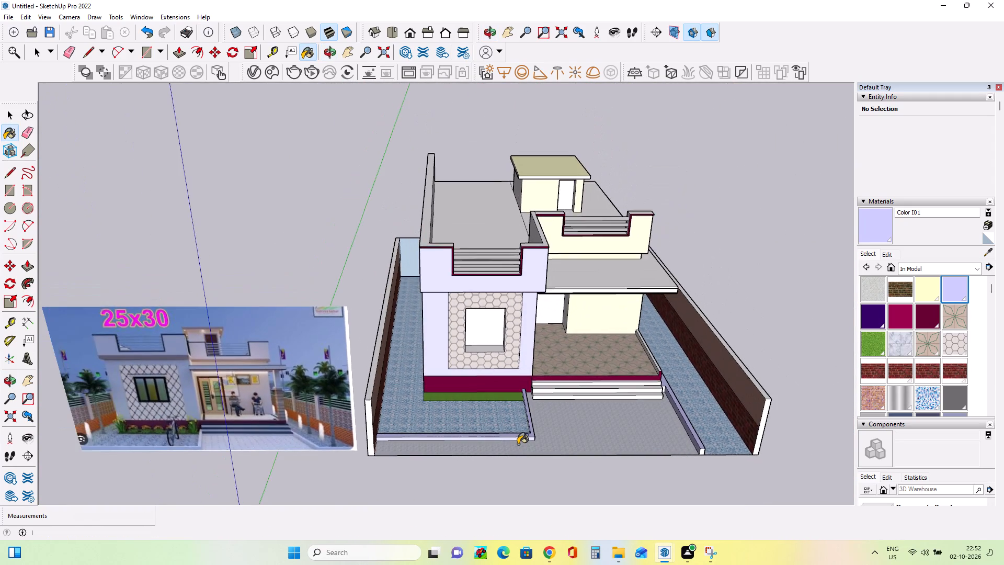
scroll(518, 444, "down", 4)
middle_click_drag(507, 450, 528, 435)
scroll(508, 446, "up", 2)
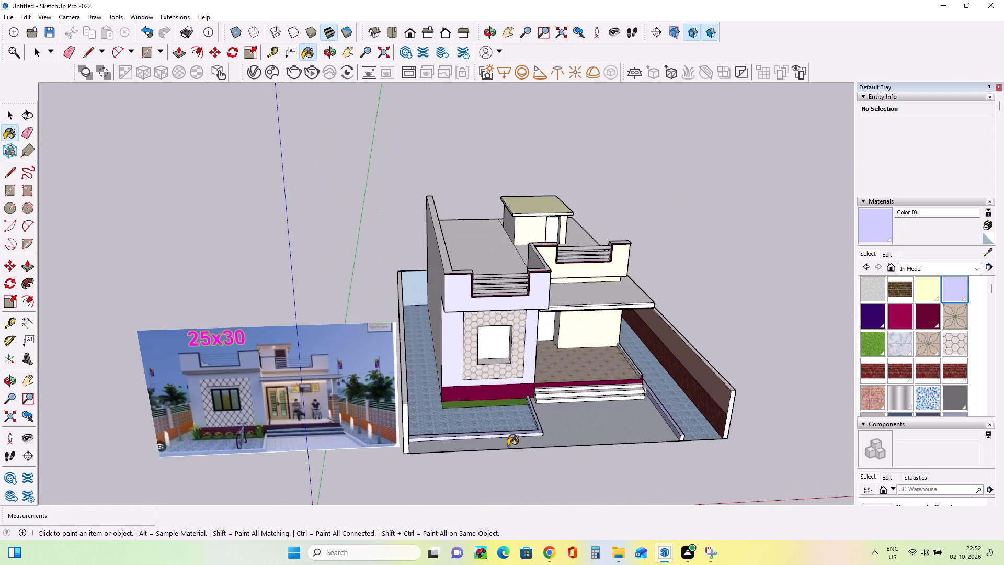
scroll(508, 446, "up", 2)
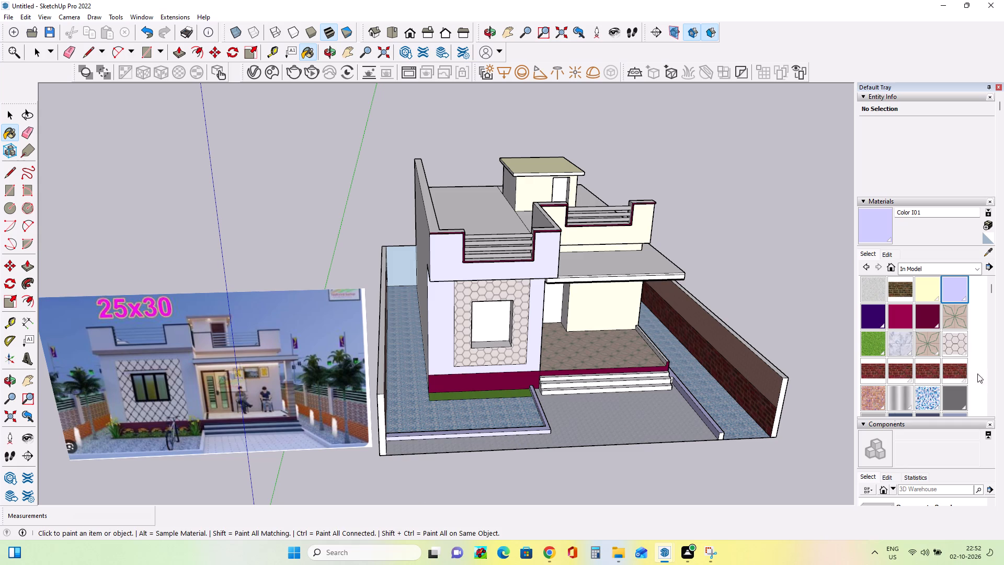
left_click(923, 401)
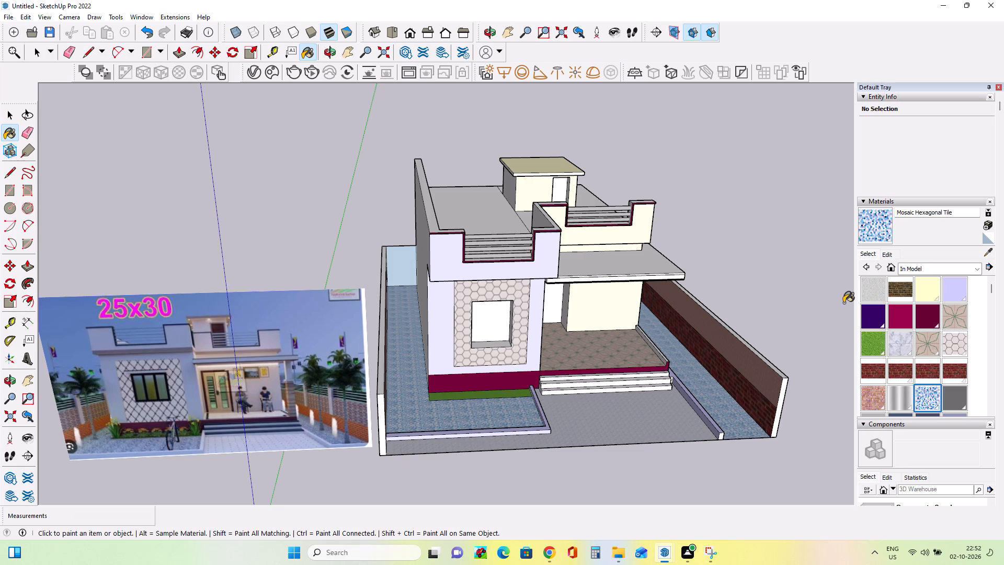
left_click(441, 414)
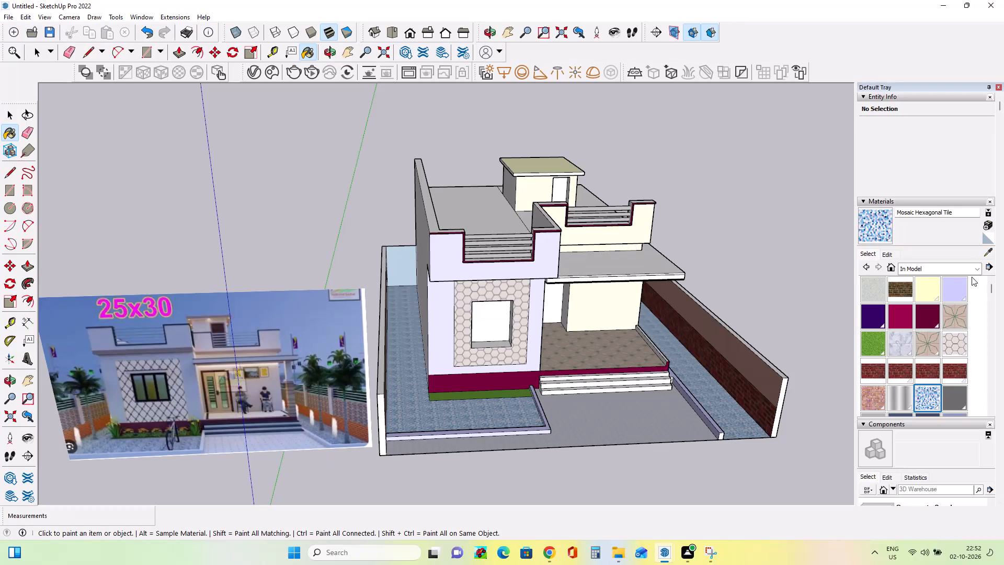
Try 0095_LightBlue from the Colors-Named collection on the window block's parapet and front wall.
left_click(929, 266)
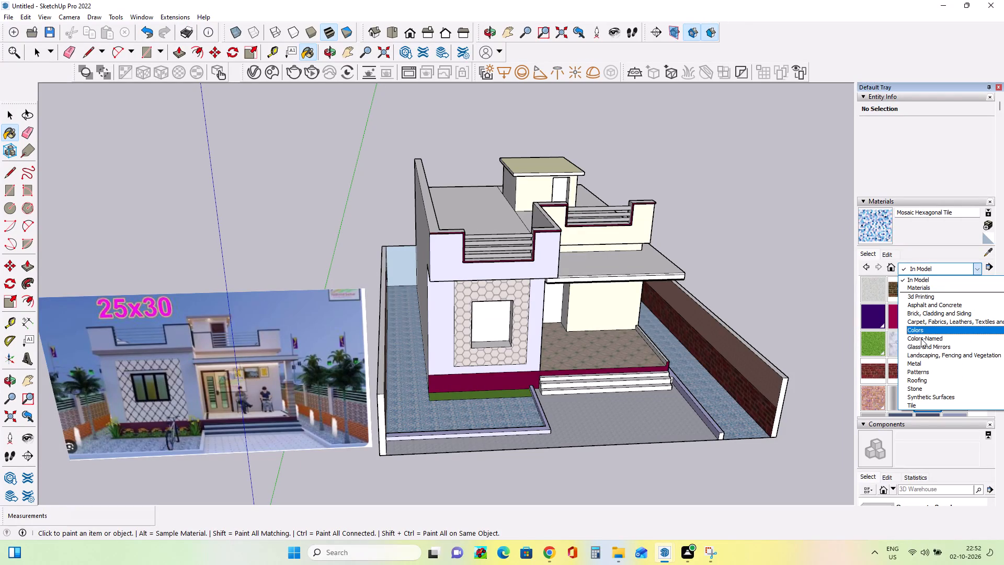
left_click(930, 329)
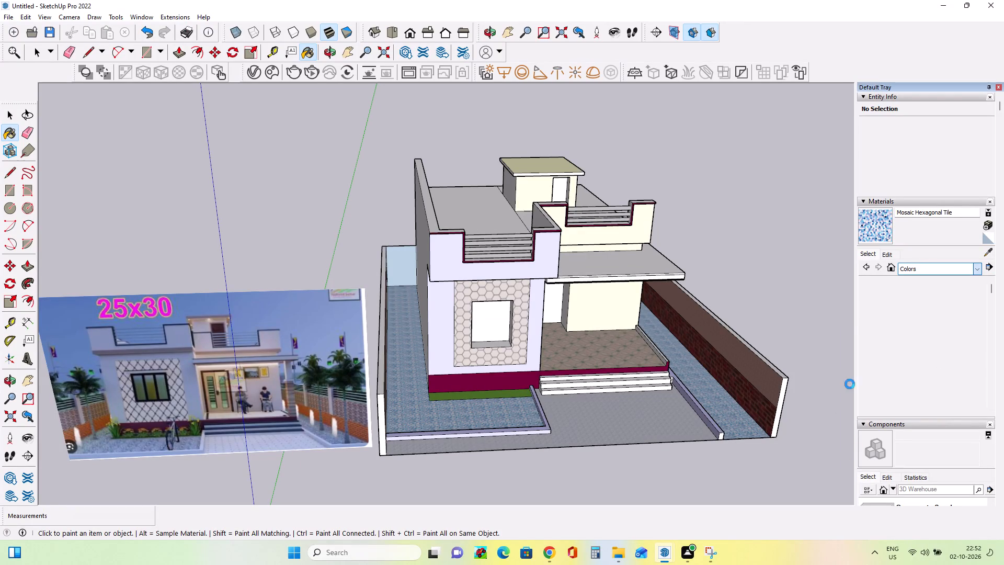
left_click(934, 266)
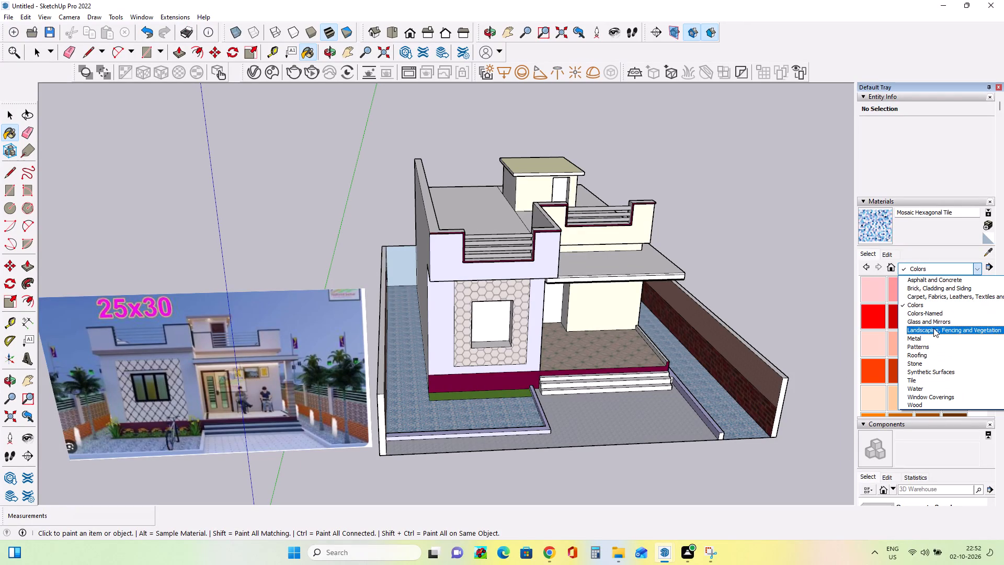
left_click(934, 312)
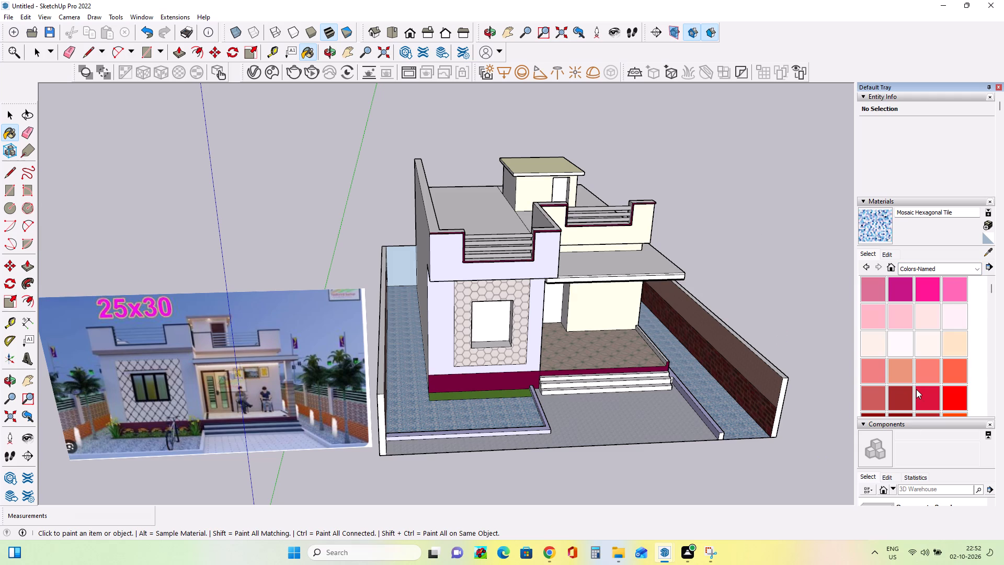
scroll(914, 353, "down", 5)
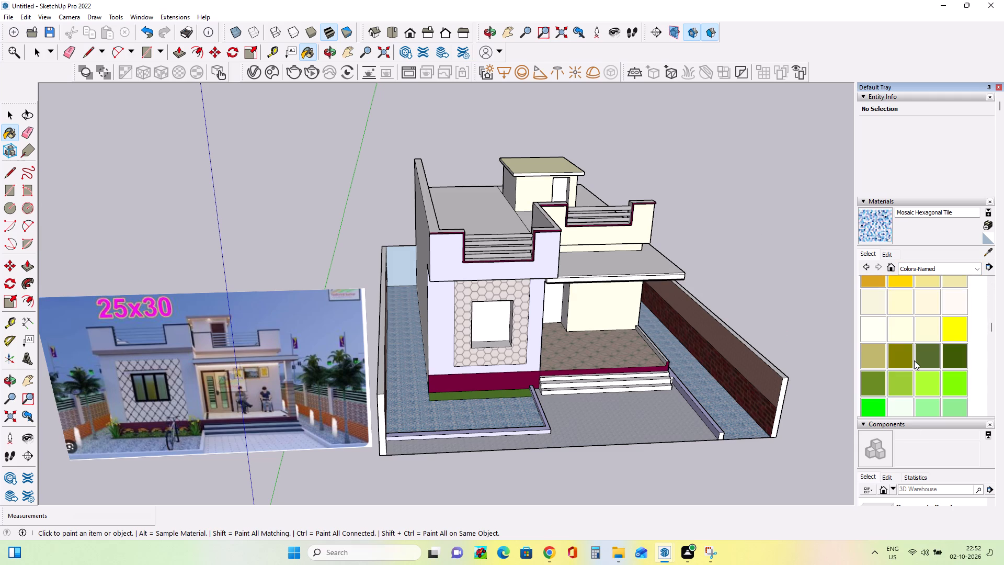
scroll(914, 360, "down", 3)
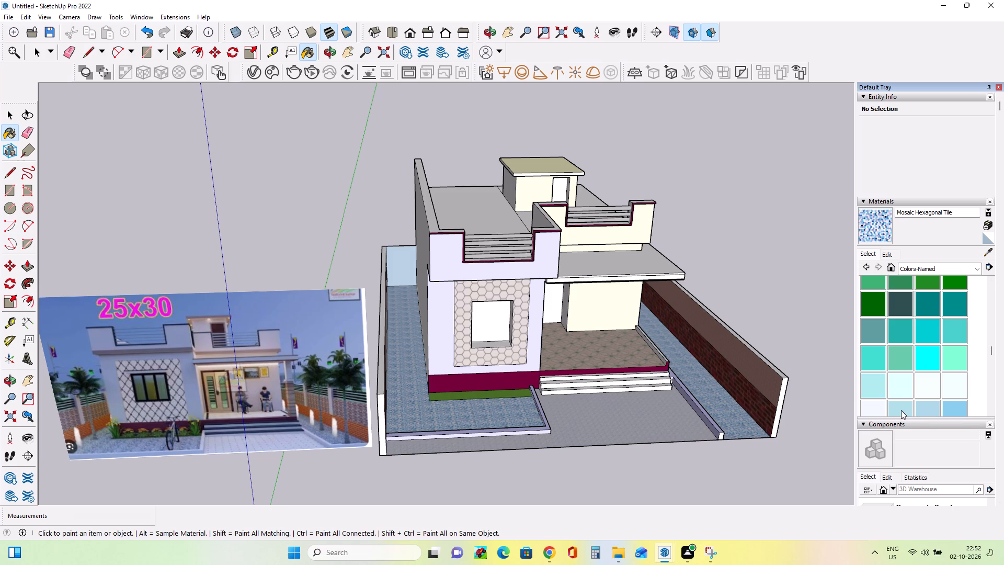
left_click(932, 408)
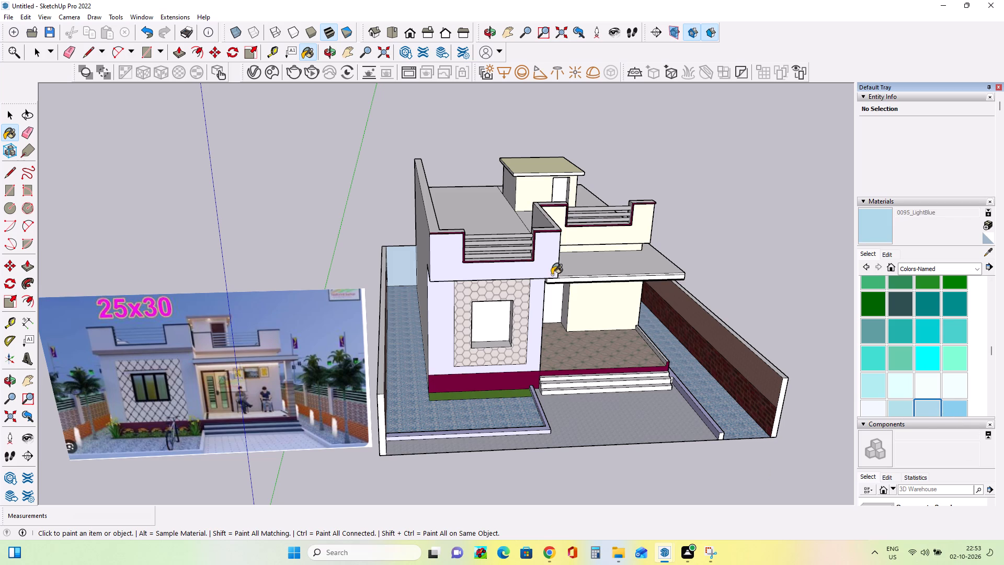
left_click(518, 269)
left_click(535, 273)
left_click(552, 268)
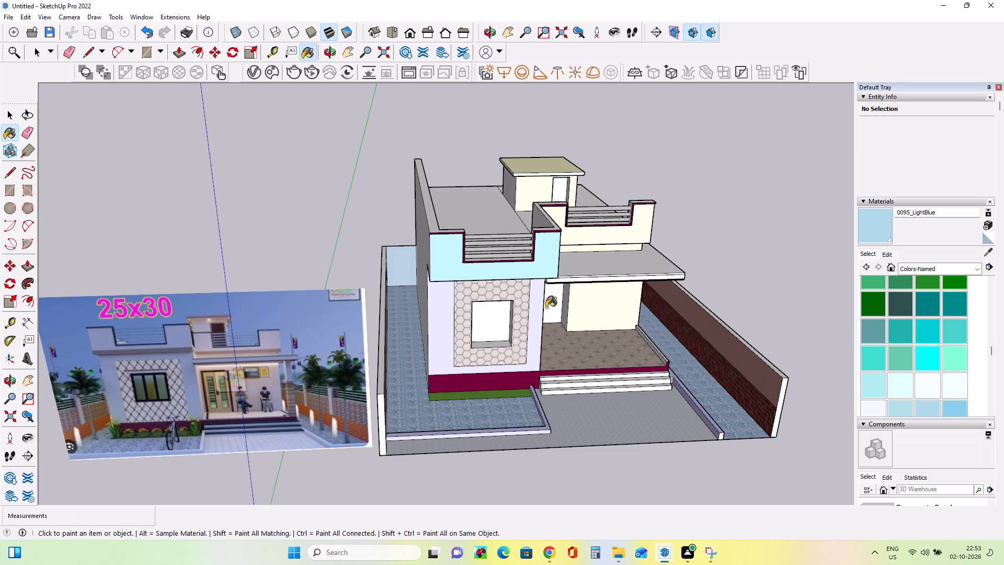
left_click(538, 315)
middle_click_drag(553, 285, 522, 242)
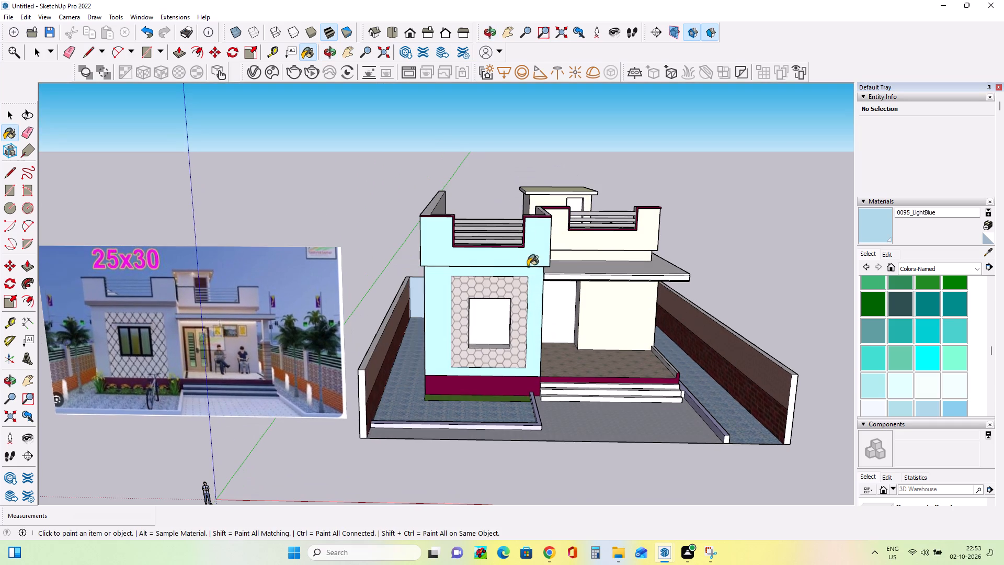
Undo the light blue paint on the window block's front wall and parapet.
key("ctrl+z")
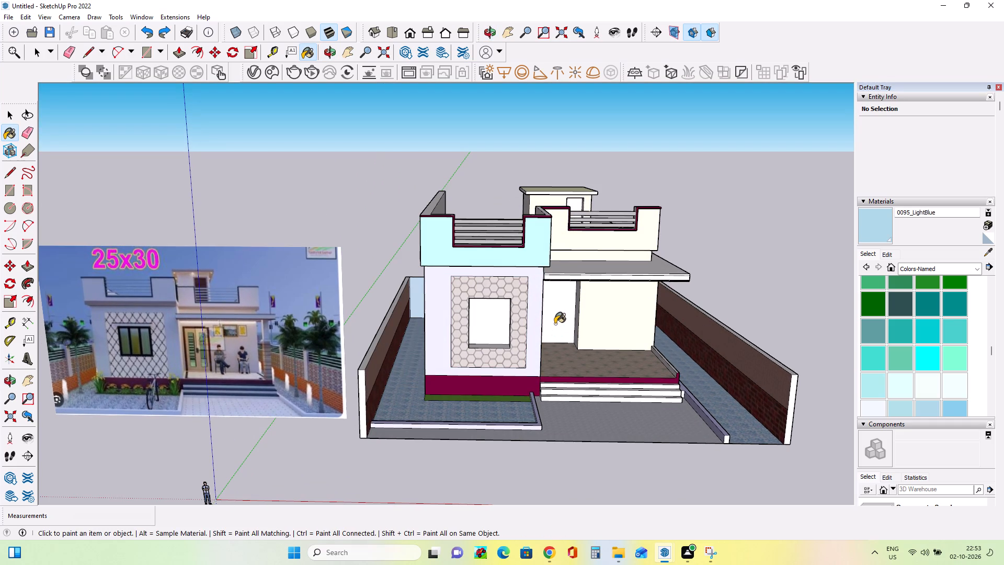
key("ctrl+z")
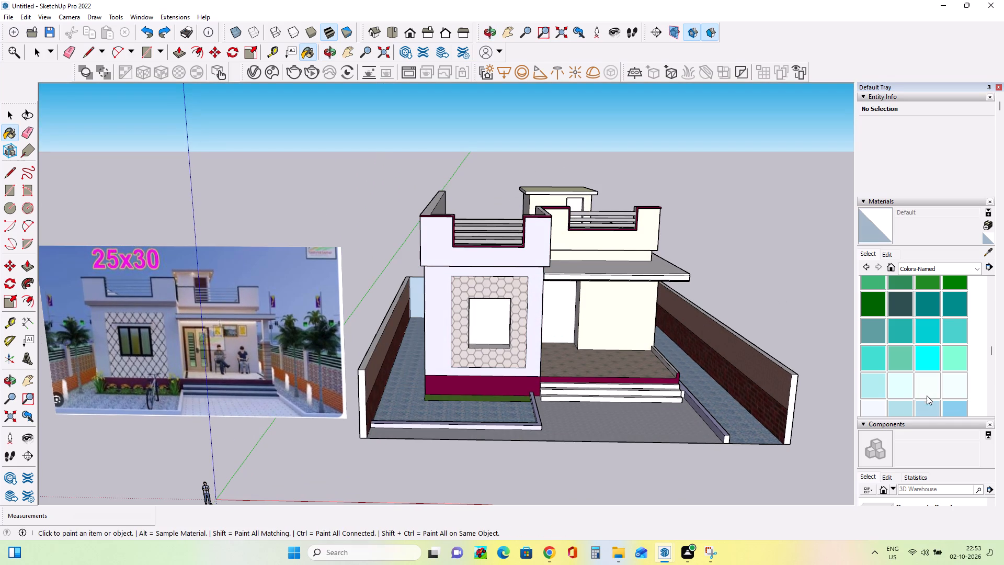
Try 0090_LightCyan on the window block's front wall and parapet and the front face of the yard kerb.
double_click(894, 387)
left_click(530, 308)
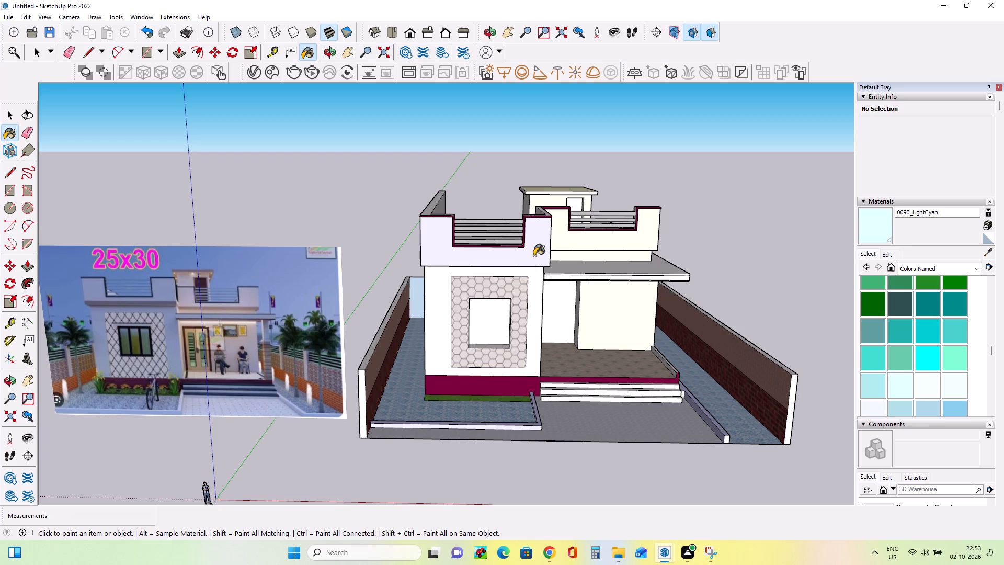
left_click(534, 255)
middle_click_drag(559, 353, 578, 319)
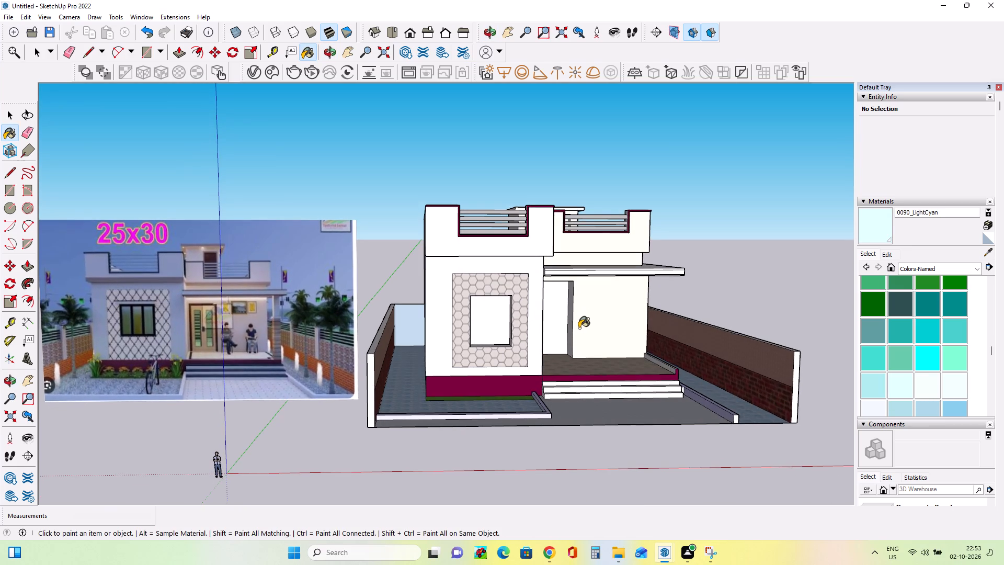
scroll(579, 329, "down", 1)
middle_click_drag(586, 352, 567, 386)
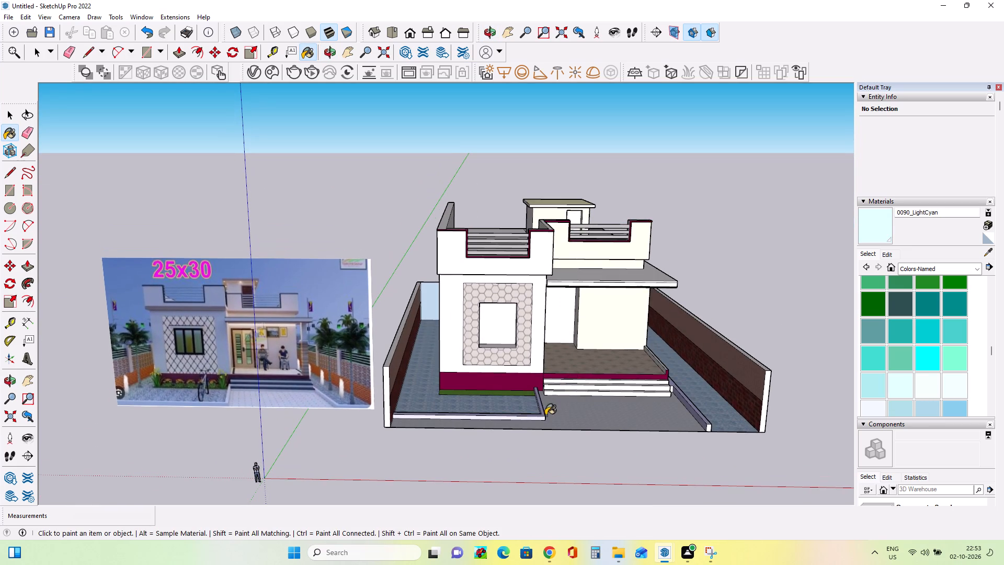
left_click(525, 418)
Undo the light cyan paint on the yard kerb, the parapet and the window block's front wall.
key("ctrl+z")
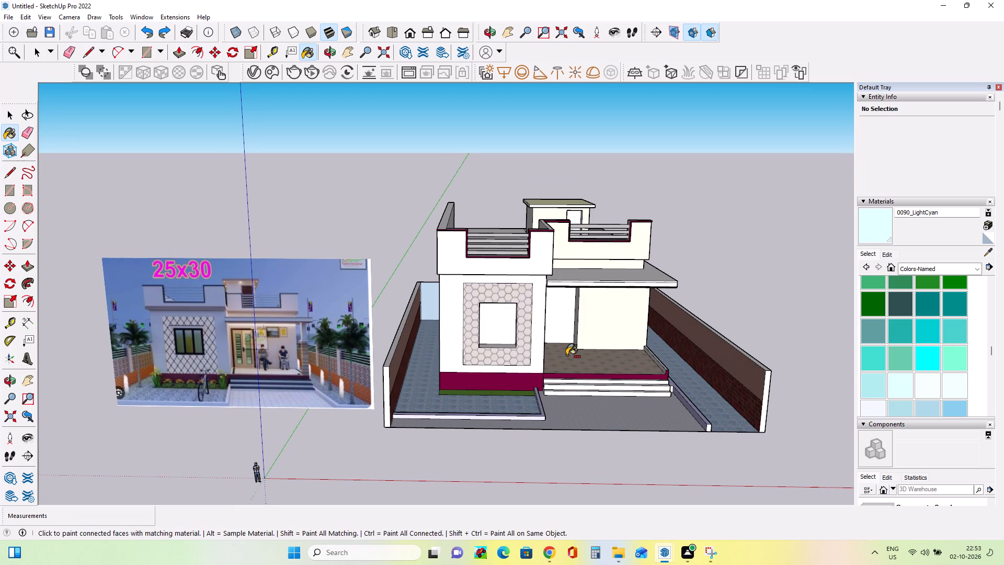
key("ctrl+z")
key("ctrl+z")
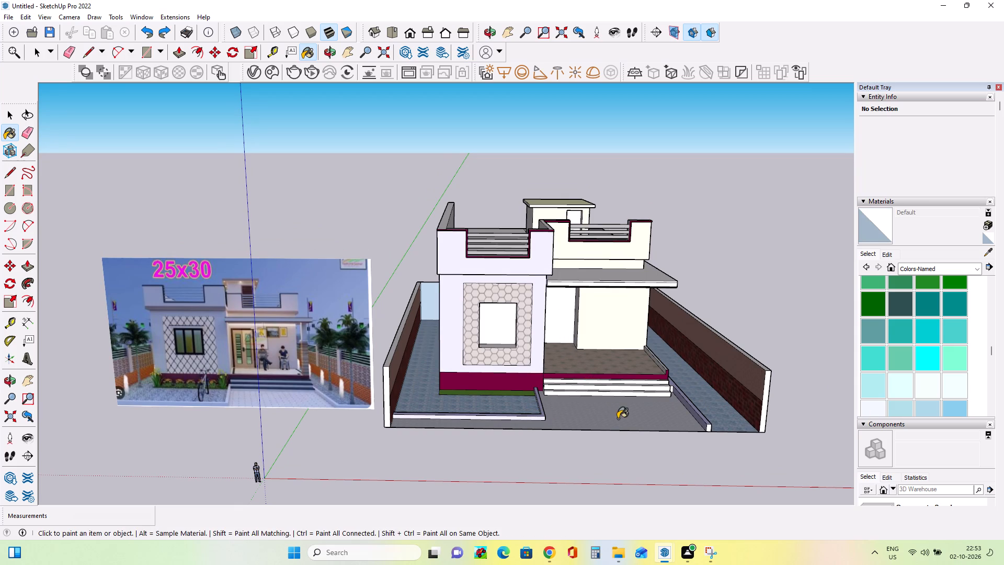
Compare the house front, kerbs and porch steps with the reference picture up close.
middle_click_drag(618, 419, 625, 405)
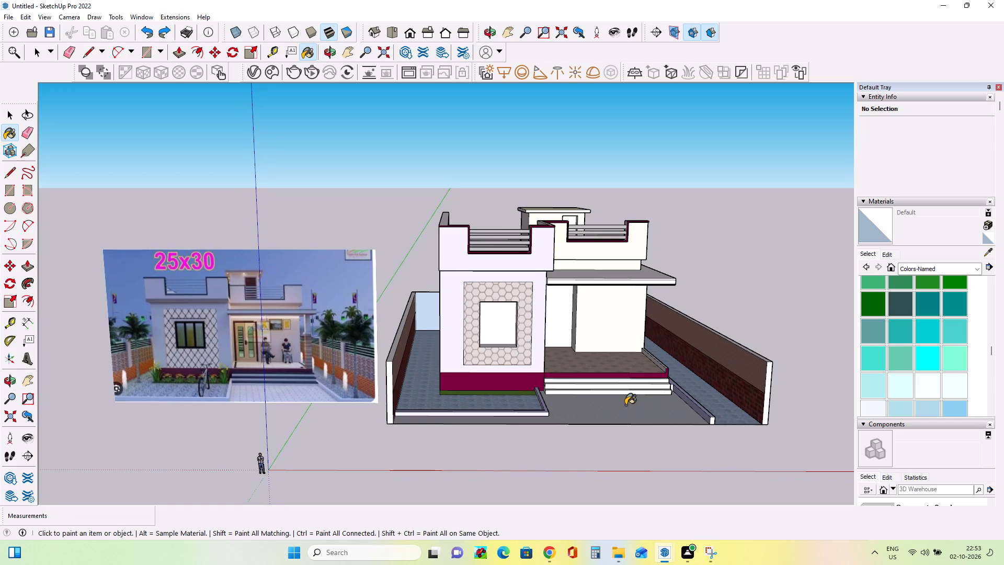
middle_click_drag(625, 405, 627, 411)
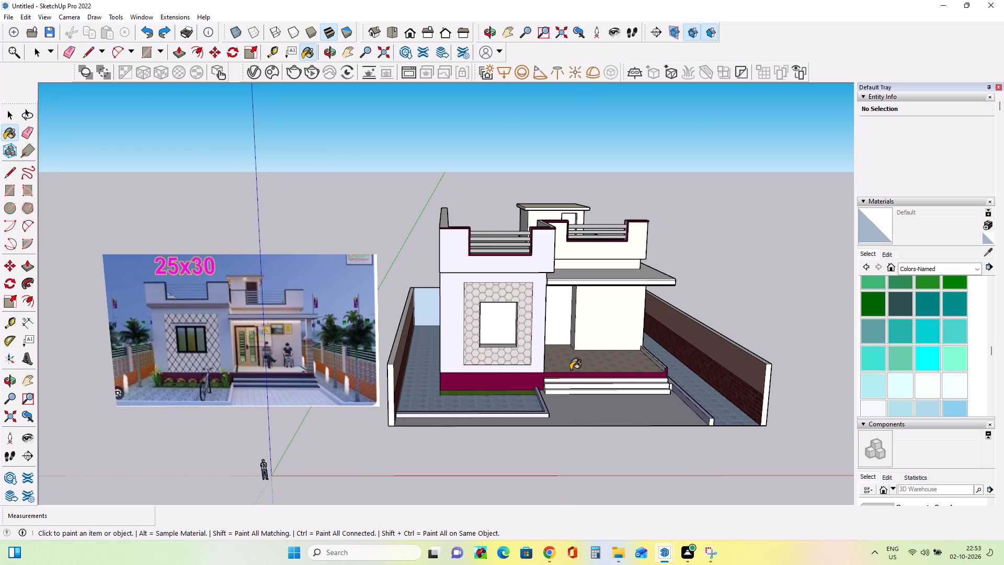
middle_click_drag(671, 403, 624, 412)
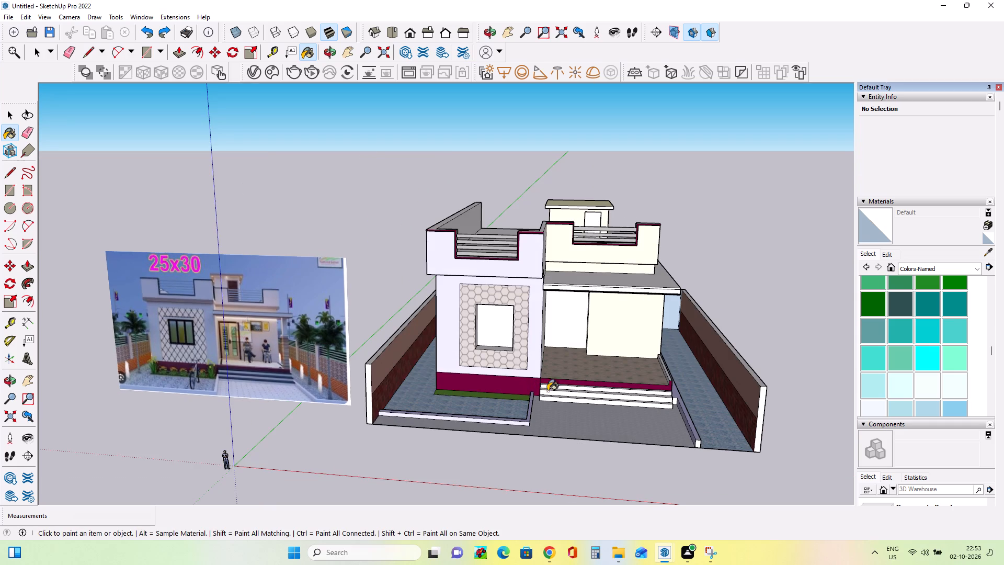
scroll(301, 403, "up", 3)
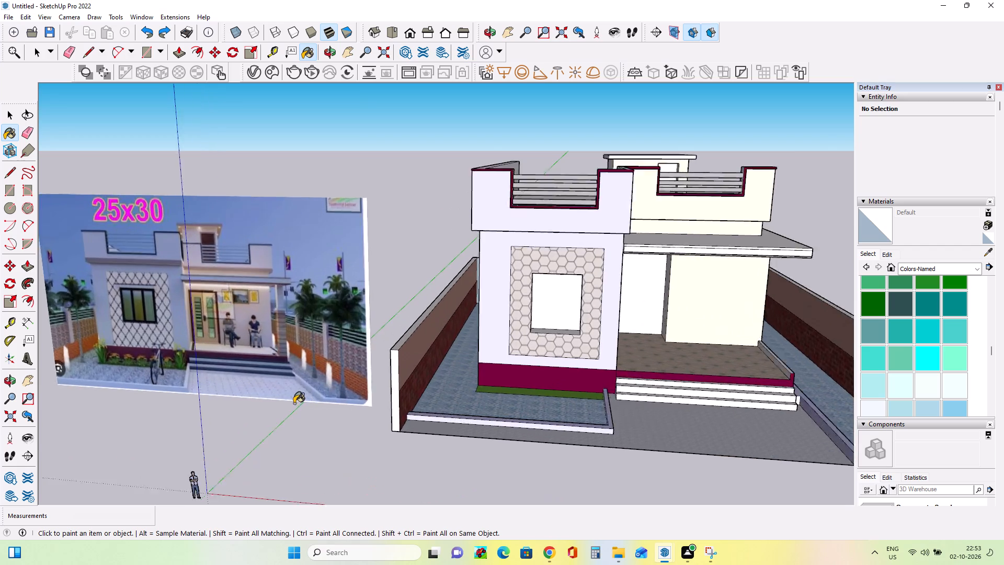
scroll(294, 403, "up", 9)
middle_click_drag(281, 376, 315, 384)
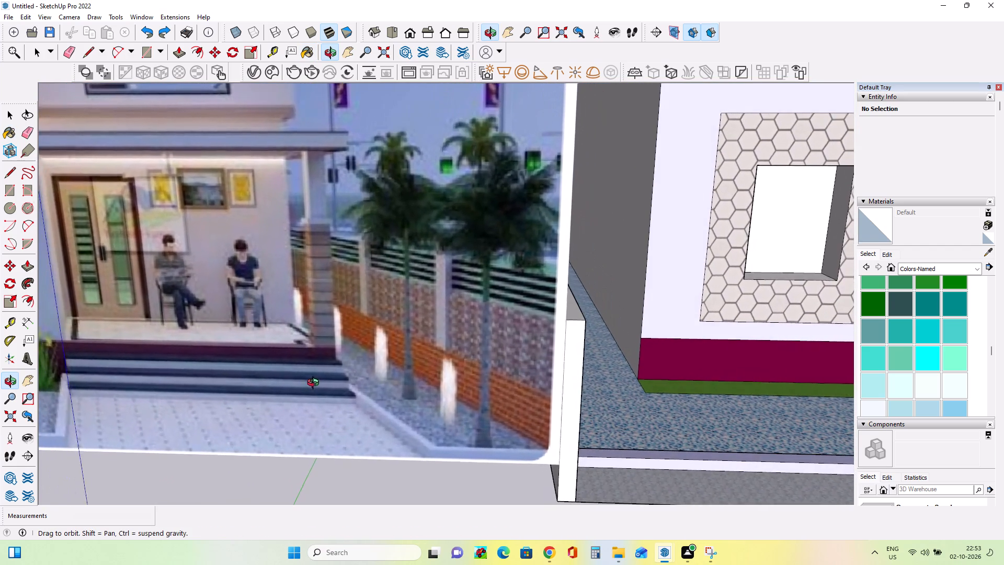
middle_click_drag(315, 384, 317, 380)
scroll(377, 374, "down", 9)
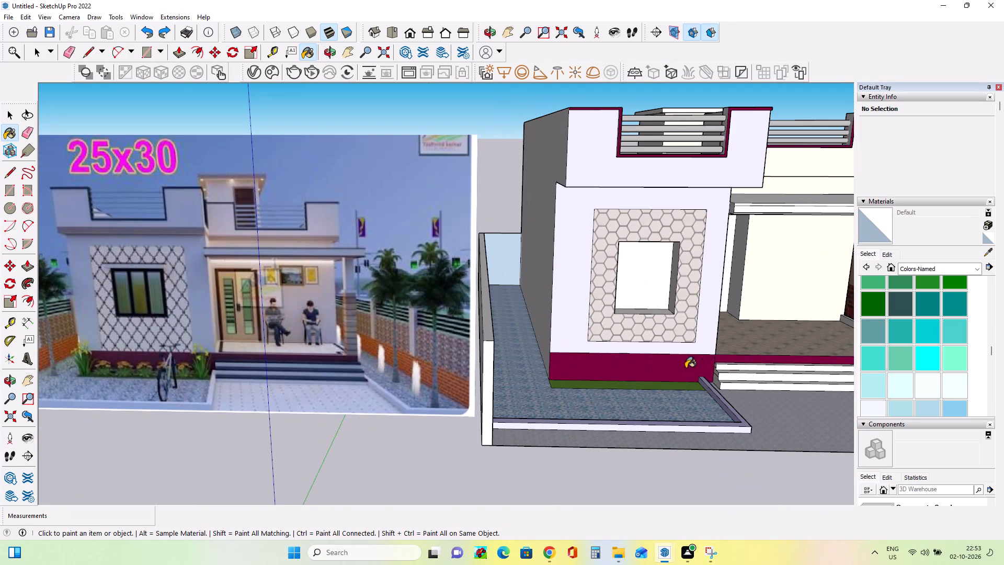
scroll(768, 370, "up", 3)
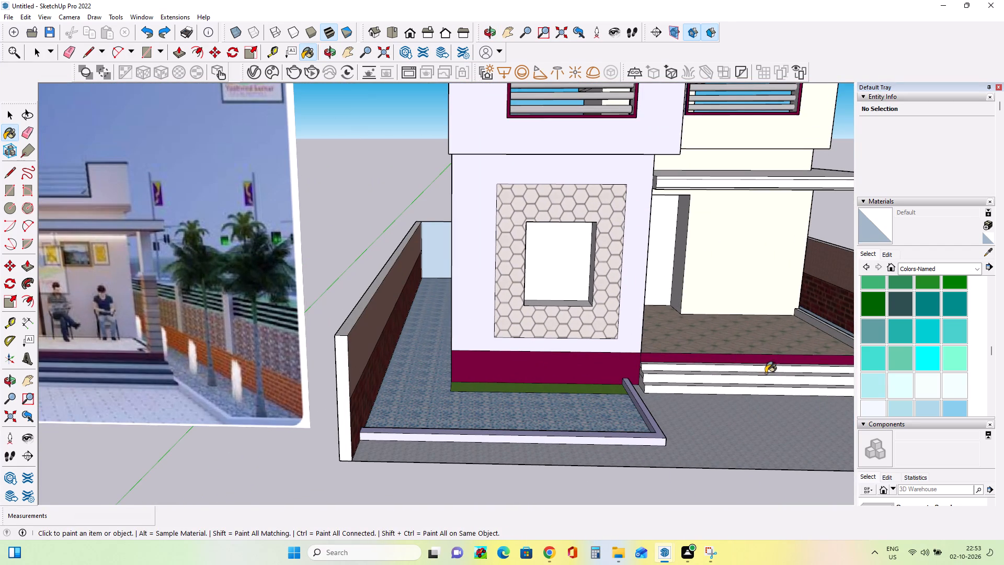
middle_click_drag(770, 377, 755, 367)
scroll(755, 367, "up", 6)
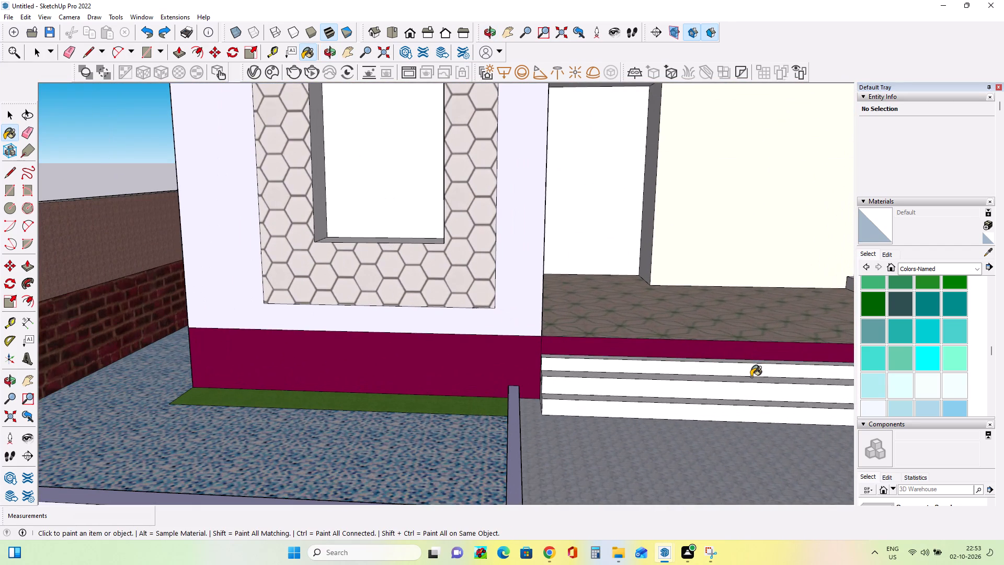
scroll(751, 377, "up", 1)
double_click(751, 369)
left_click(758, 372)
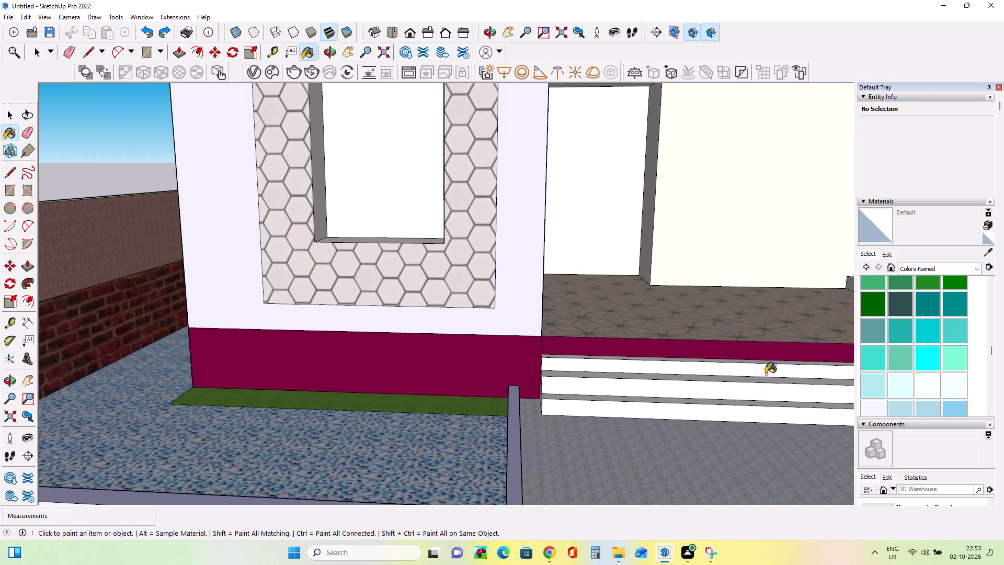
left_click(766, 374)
Paint the window block's front wall around the hexagon-tiled panel with 0097_DeepSkyBlue.
scroll(935, 349, "down", 4)
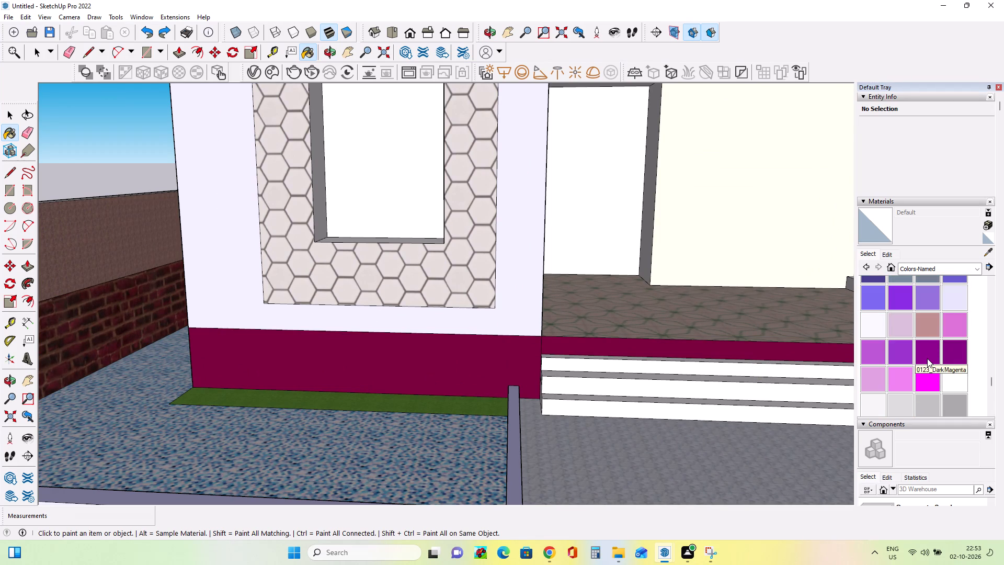
scroll(927, 358, "up", 2)
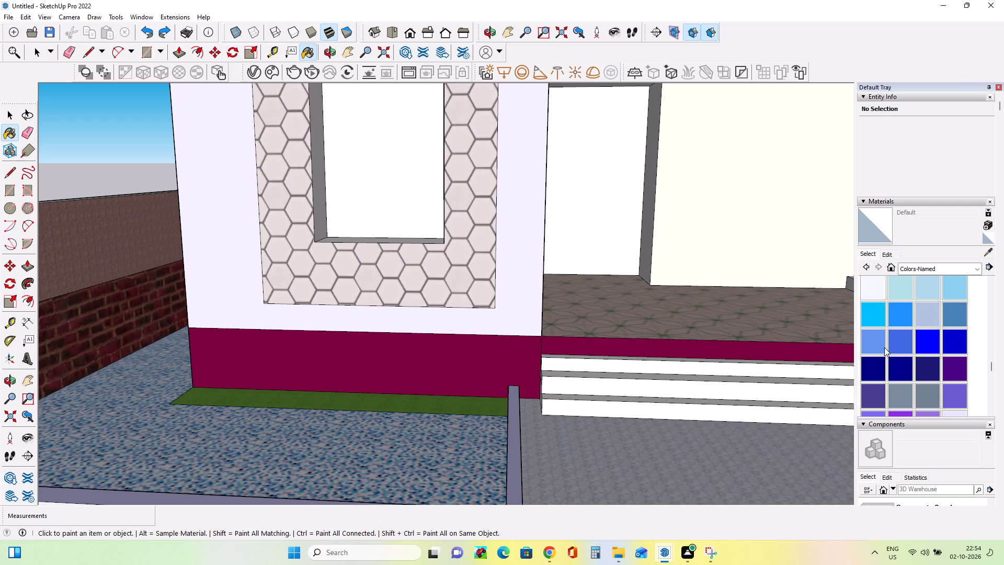
triple_click(874, 323)
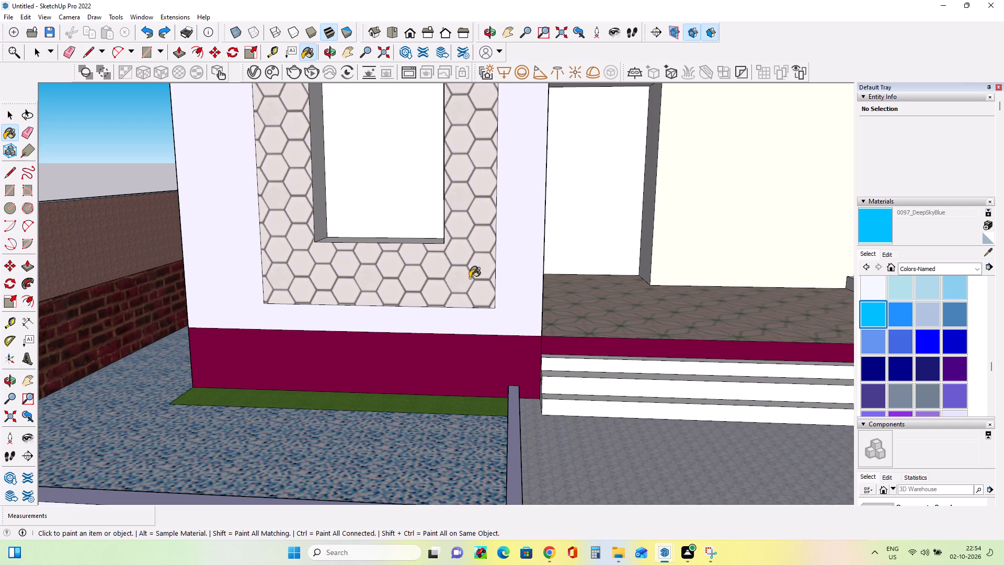
left_click(524, 276)
left_click(532, 265)
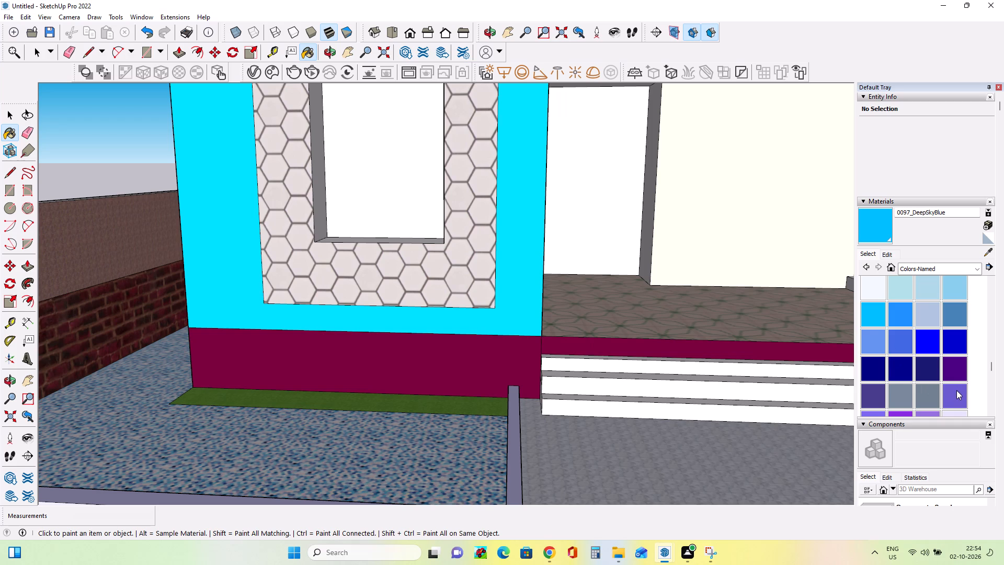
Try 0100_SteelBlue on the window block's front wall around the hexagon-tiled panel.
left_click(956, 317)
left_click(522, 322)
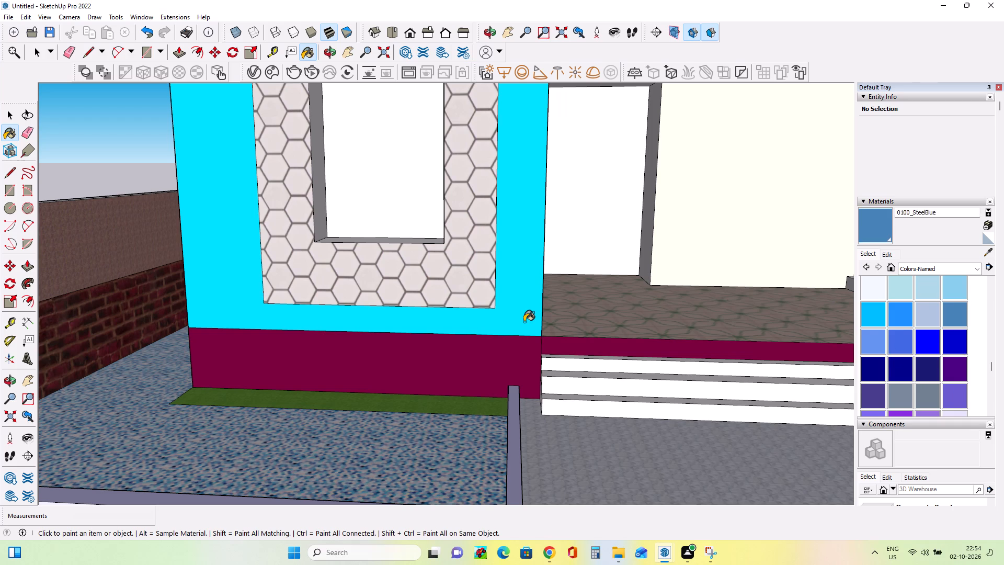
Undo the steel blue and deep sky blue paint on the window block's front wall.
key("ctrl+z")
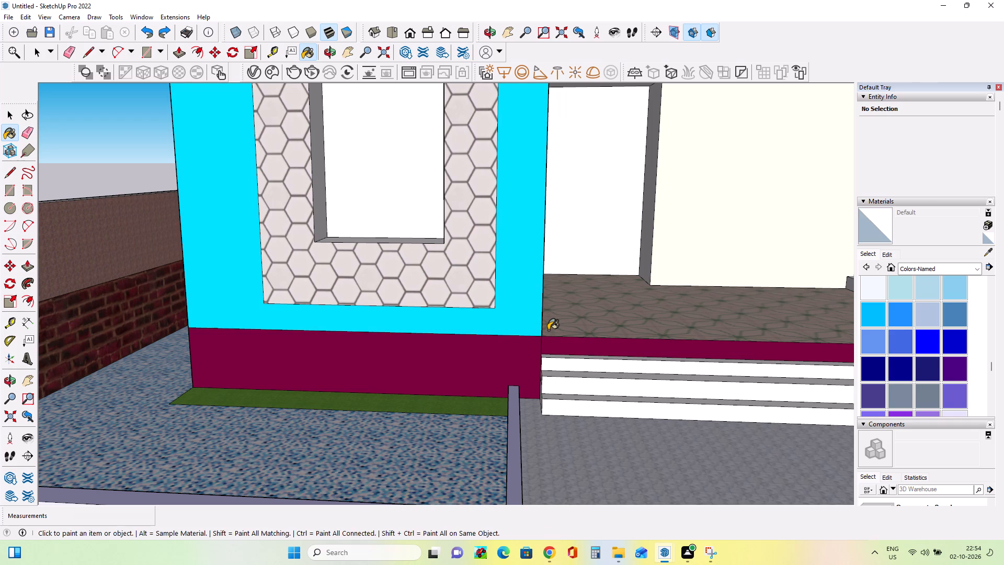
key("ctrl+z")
Paint the risers of the three porch steps with Color I01 from the Colors collection.
scroll(548, 330, "down", 10)
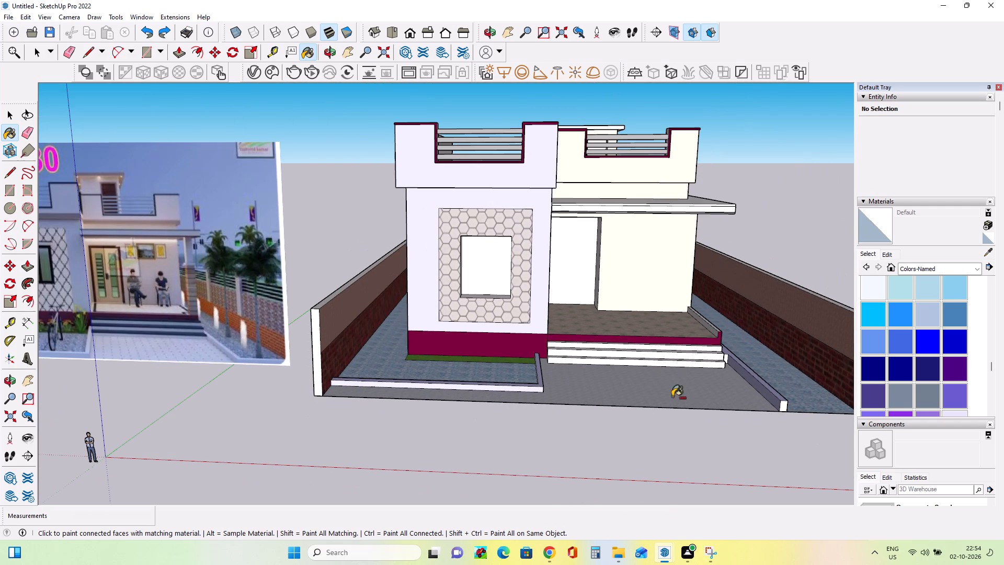
scroll(916, 393, "down", 3)
scroll(916, 394, "up", 5)
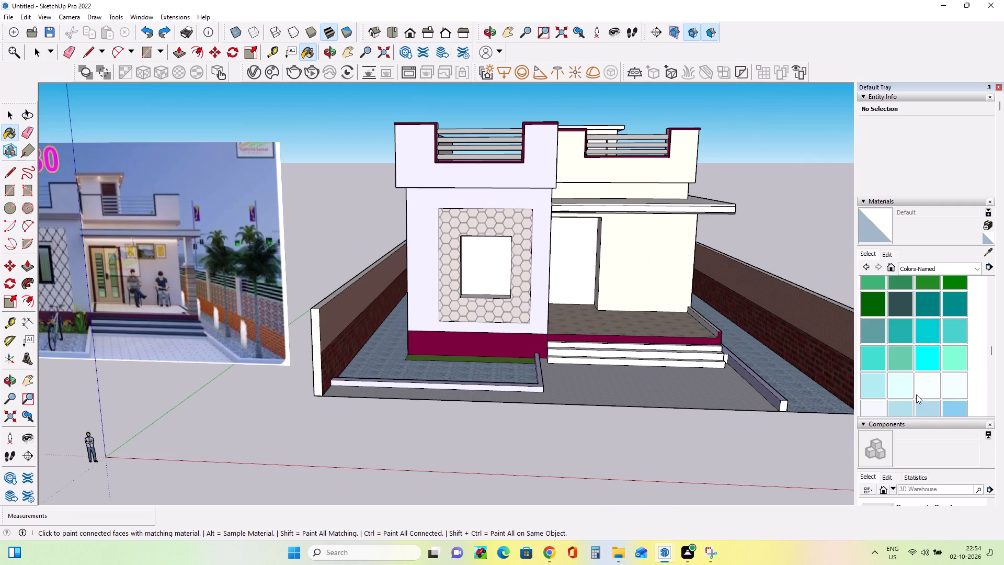
scroll(918, 393, "up", 4)
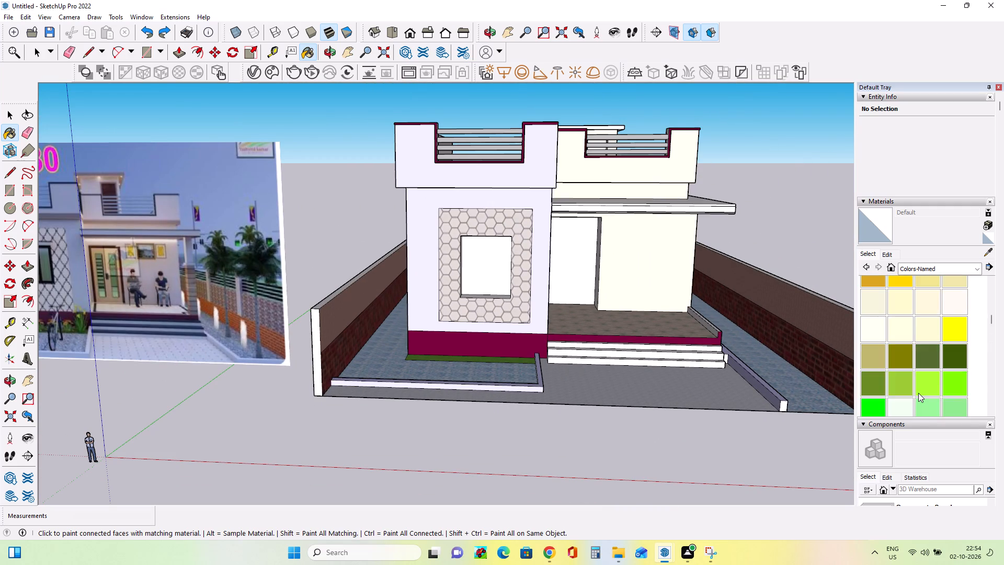
left_click(914, 272)
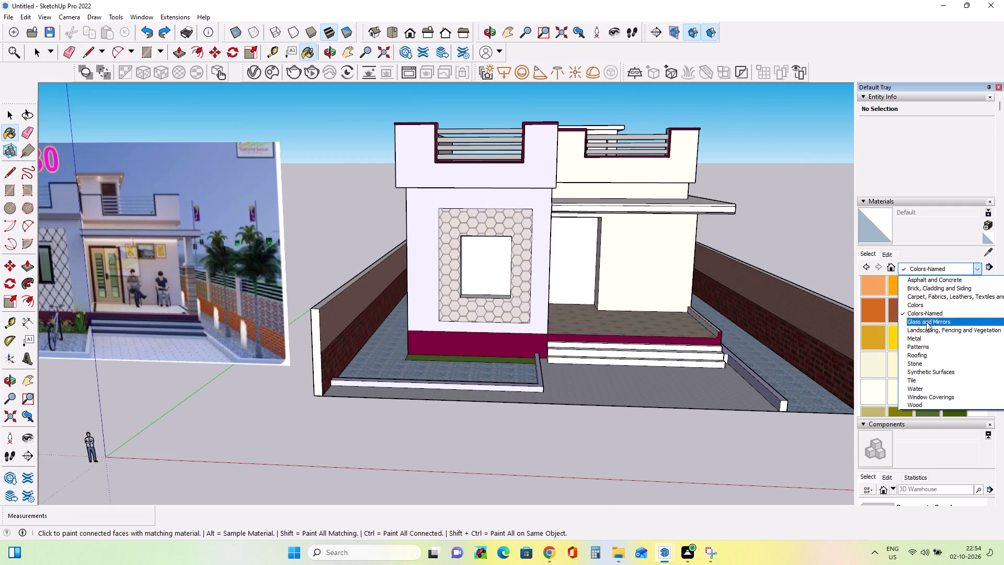
left_click(925, 306)
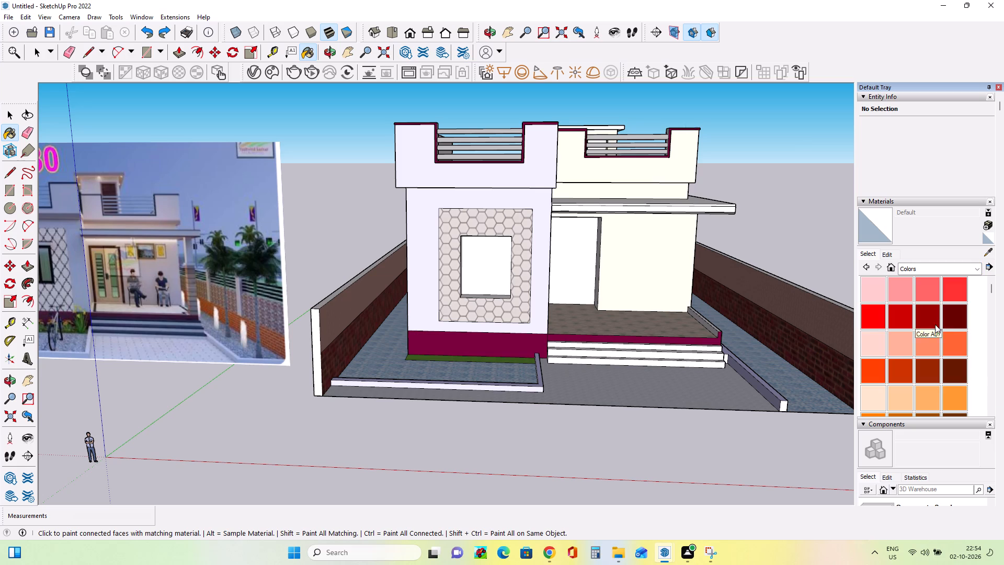
scroll(917, 319, "down", 6)
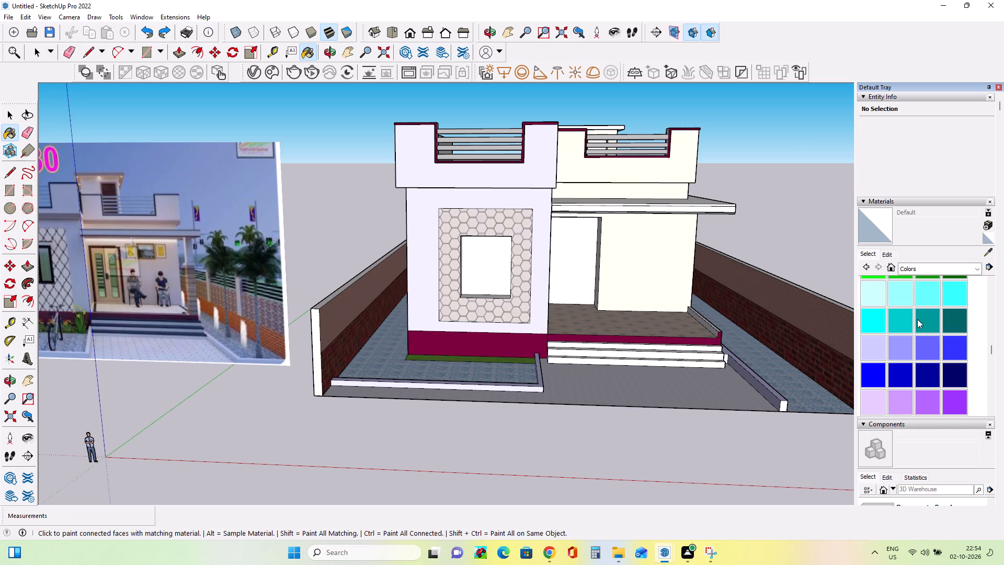
left_click(872, 351)
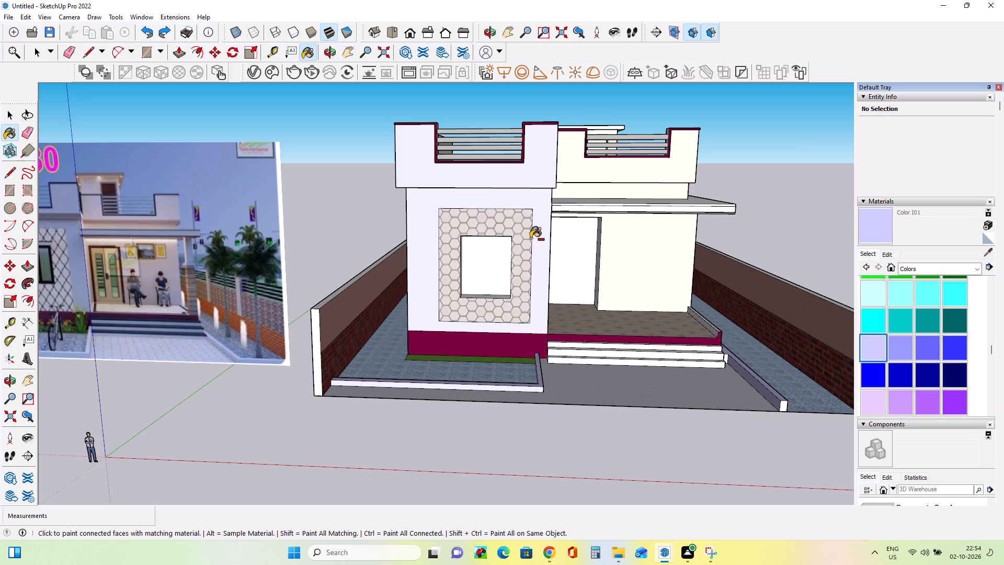
scroll(629, 351, "up", 12)
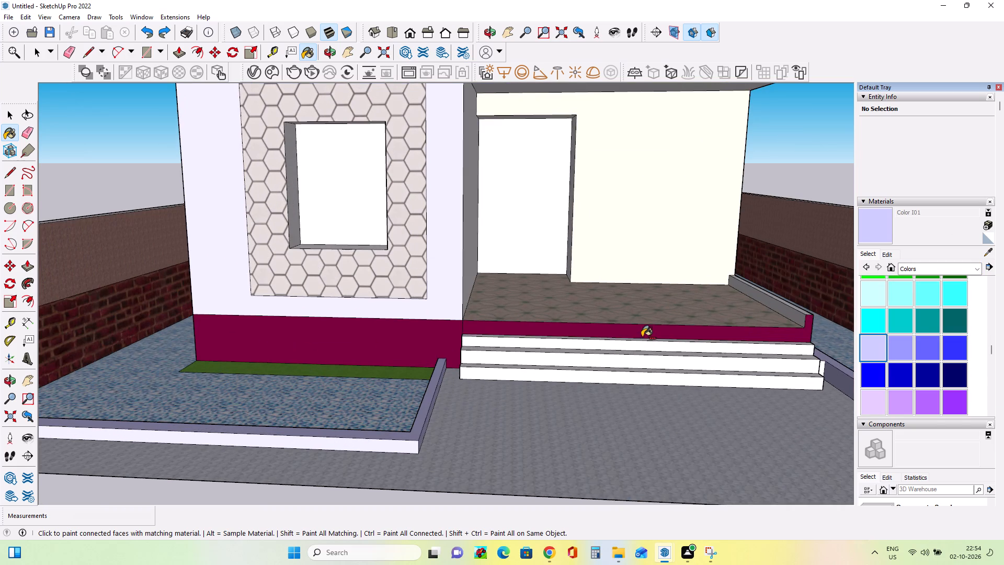
middle_click_drag(645, 344, 649, 360)
left_click(649, 346)
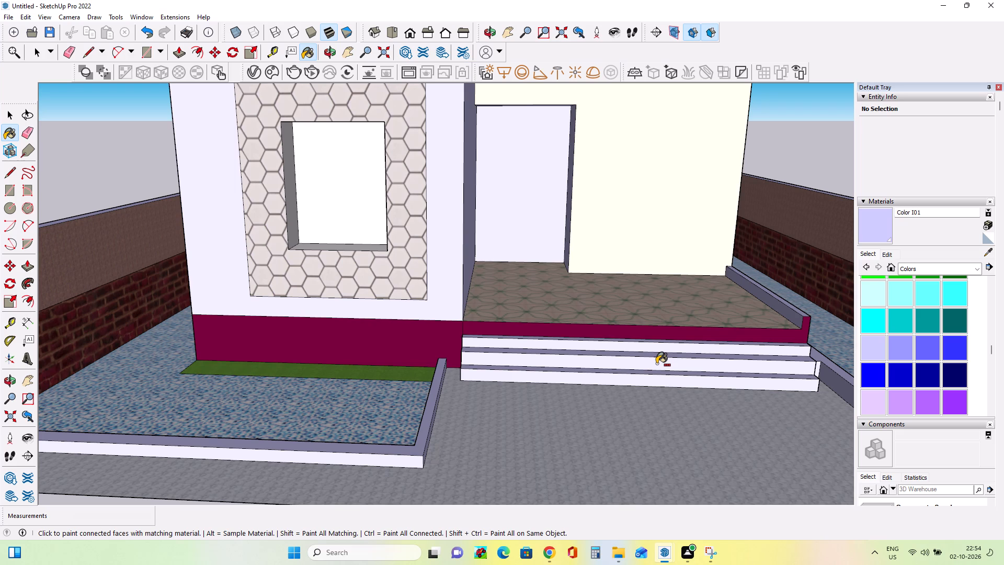
key("ctrl+z")
left_click(645, 351)
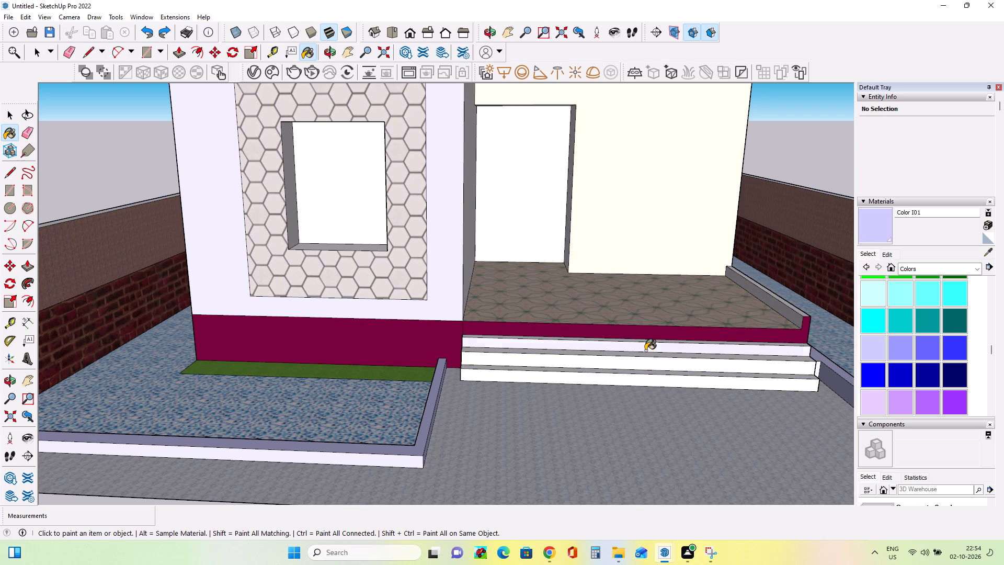
left_click(651, 364)
left_click(661, 383)
Paint the treads of the three porch steps with Color I08.
left_click(956, 374)
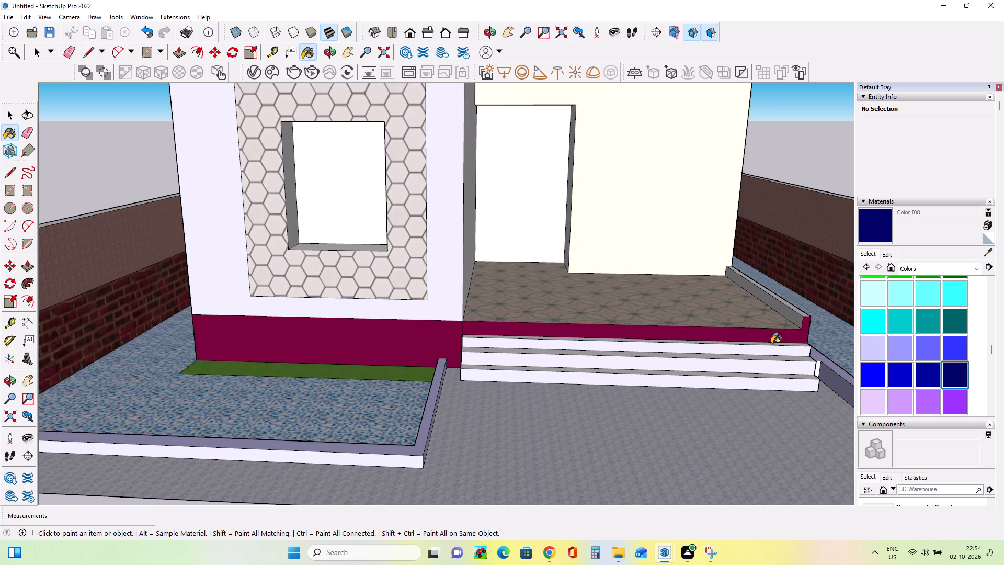
left_click(776, 345)
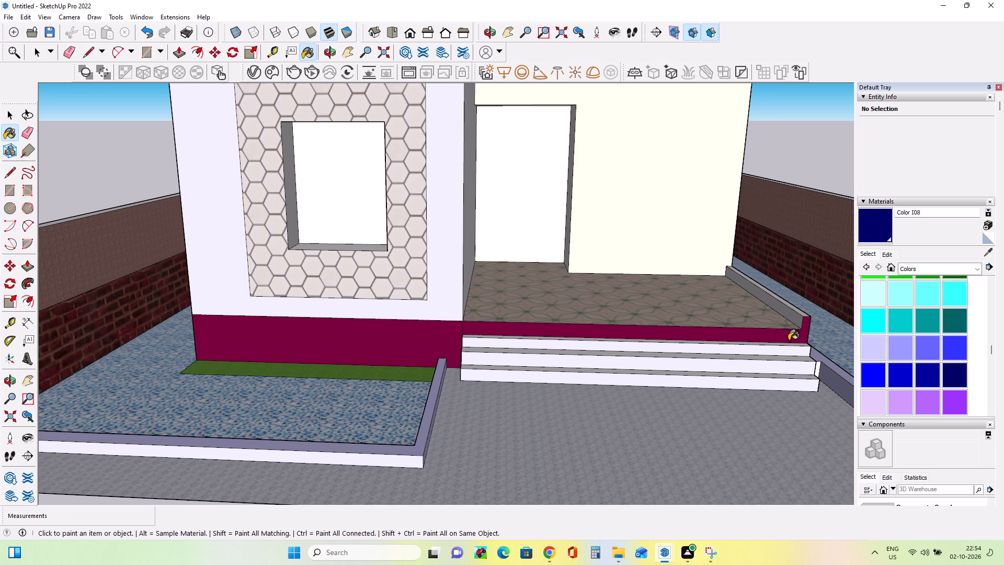
scroll(789, 341, "up", 5)
middle_click_drag(794, 353, 804, 386)
left_click(795, 346)
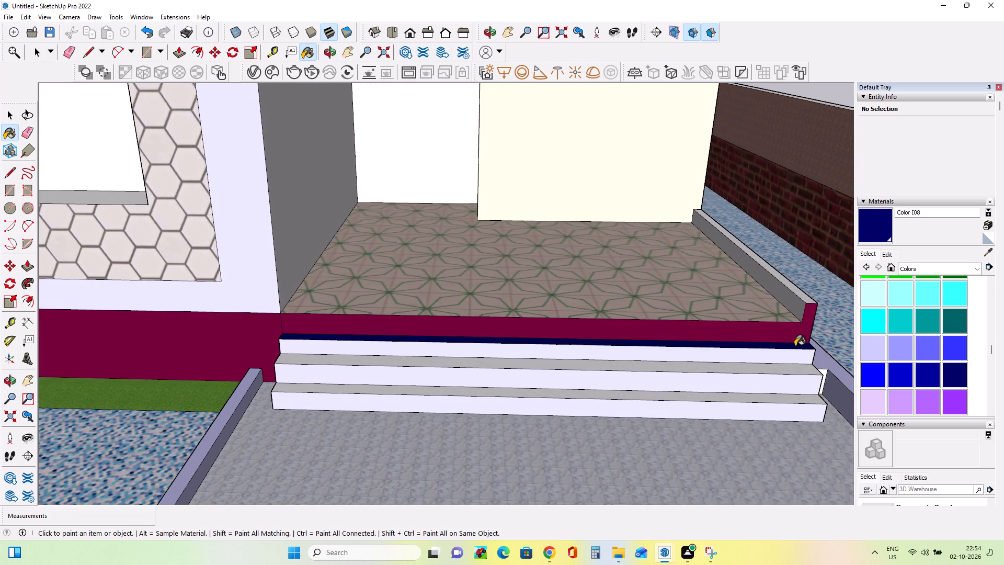
left_click(802, 367)
left_click(805, 398)
Paint the parapet trim bands around both roof railings, over the window block and over the porch, with Color I08.
scroll(646, 358, "down", 13)
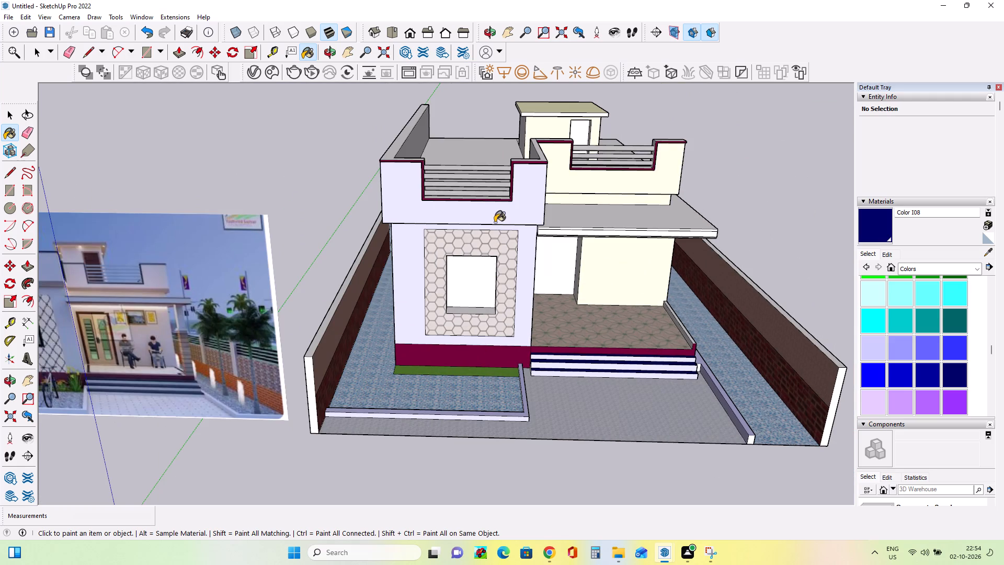
scroll(495, 212, "up", 7)
left_click(522, 192)
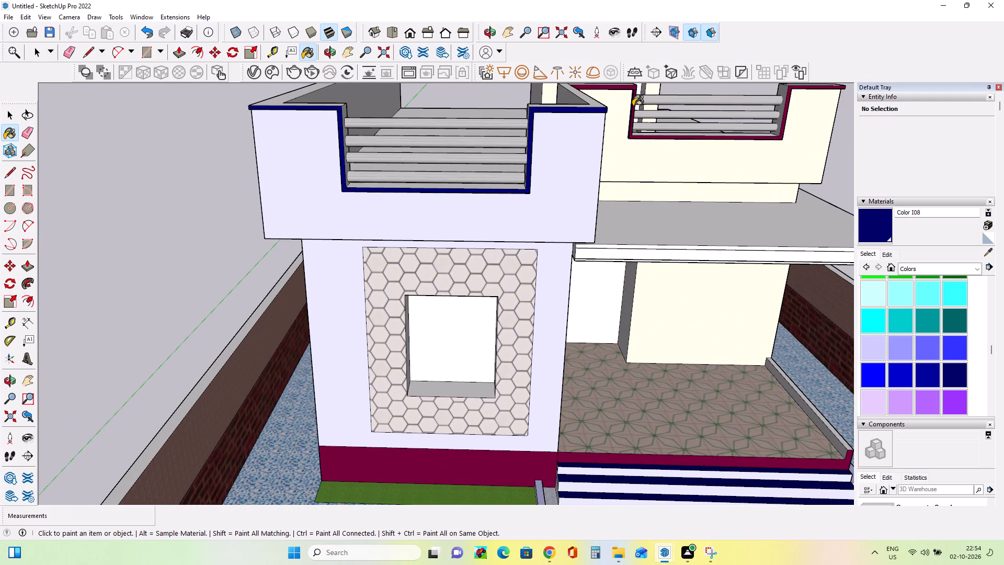
left_click(630, 133)
left_click(630, 135)
scroll(631, 138, "up", 3)
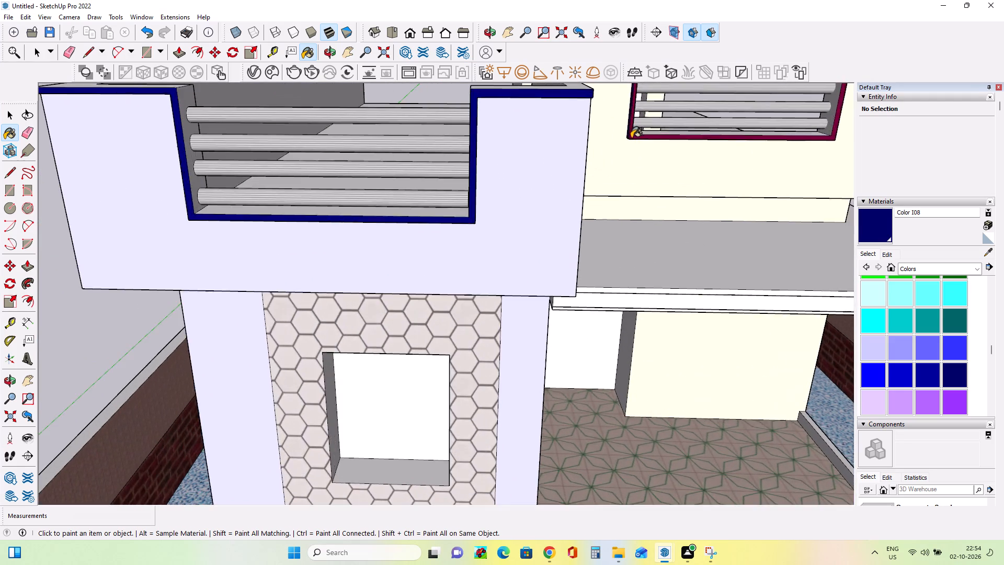
scroll(631, 138, "up", 5)
left_click(629, 130)
scroll(641, 163, "down", 5)
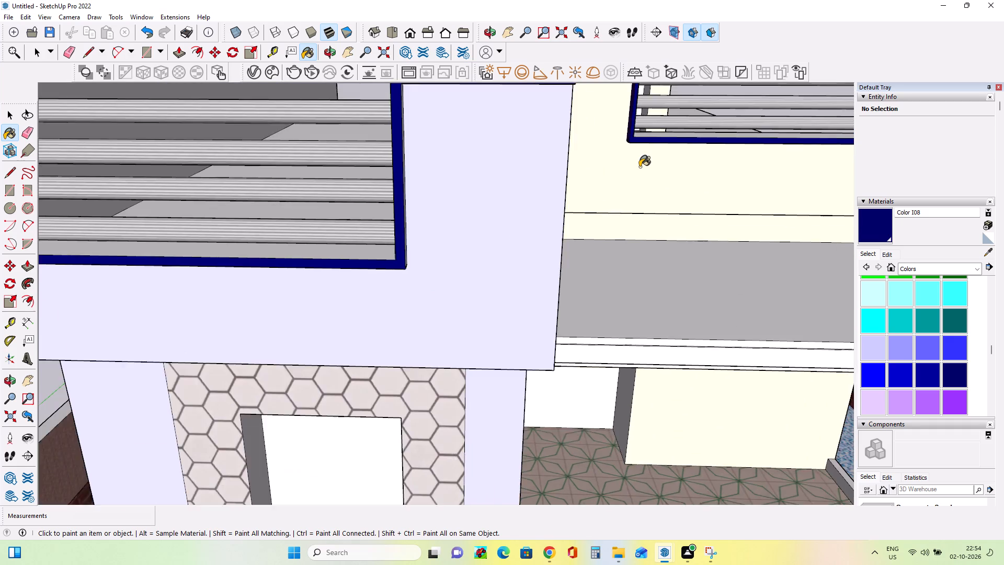
Compare the repainted parapet trims and porch steps with the reference picture from several angles.
scroll(640, 167, "down", 7)
middle_click_drag(698, 197, 676, 165)
scroll(676, 165, "down", 1)
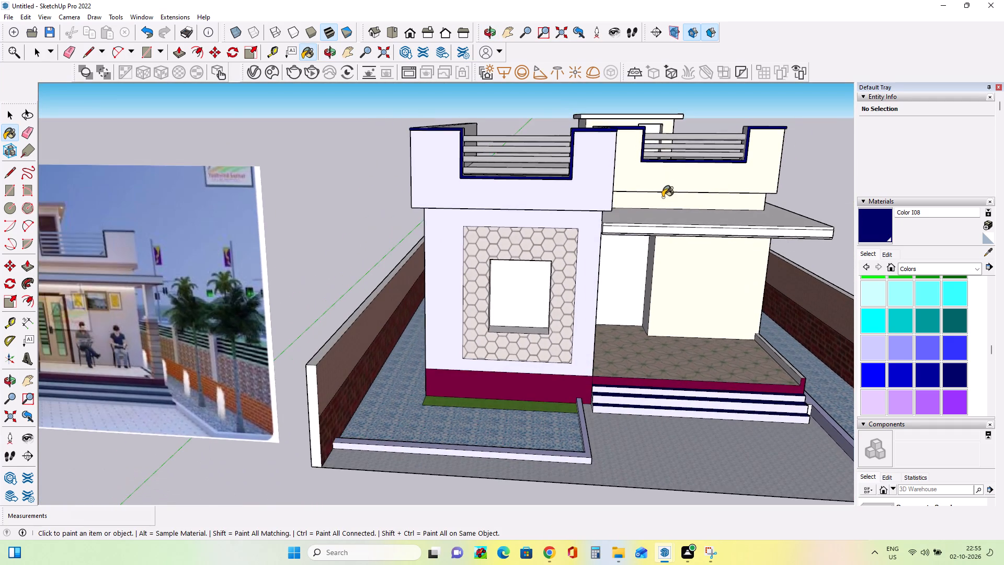
scroll(663, 197, "down", 3)
middle_click_drag(652, 309, 661, 290)
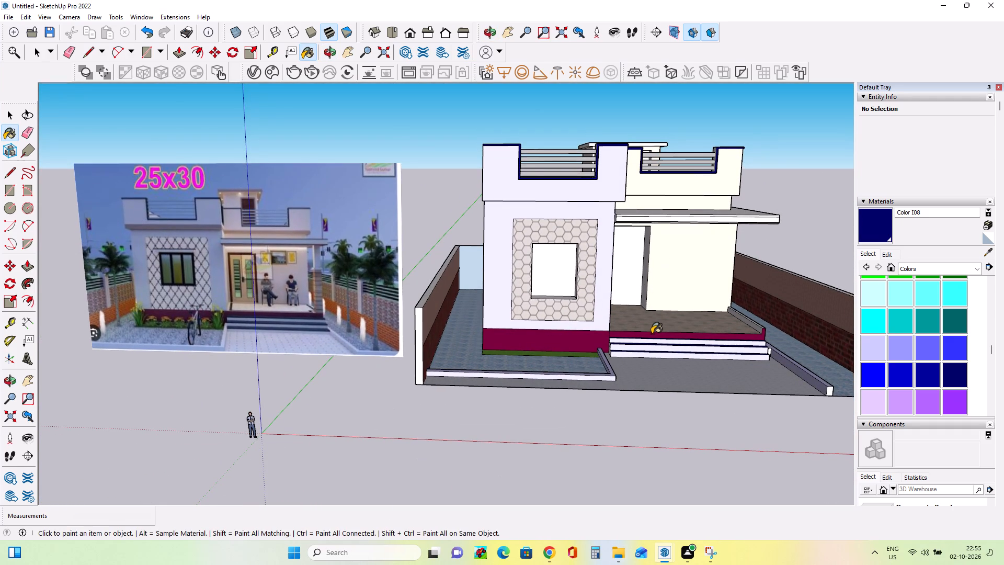
scroll(652, 334, "up", 1)
middle_click_drag(652, 340, 653, 348)
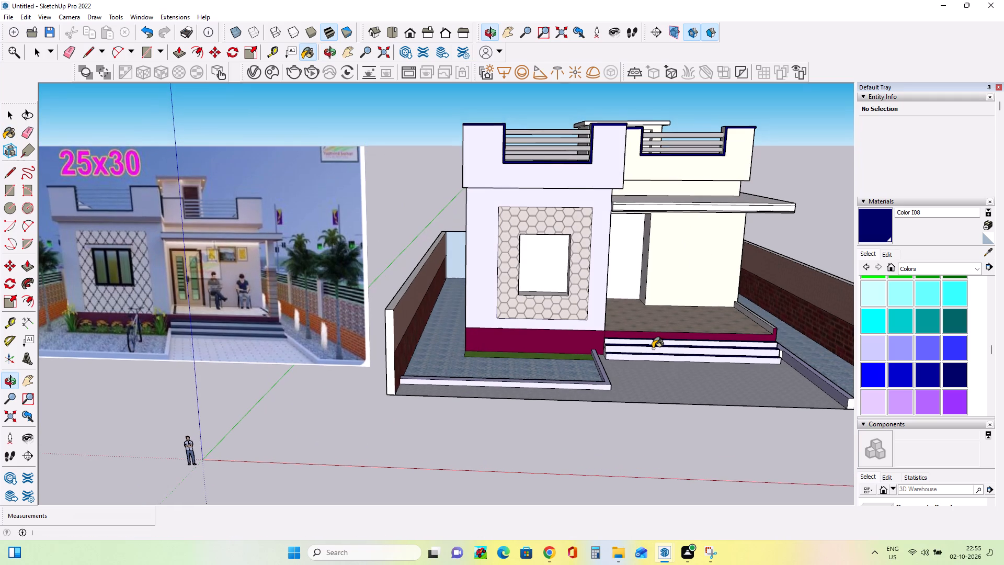
middle_click_drag(653, 348, 658, 340)
middle_click_drag(658, 340, 647, 339)
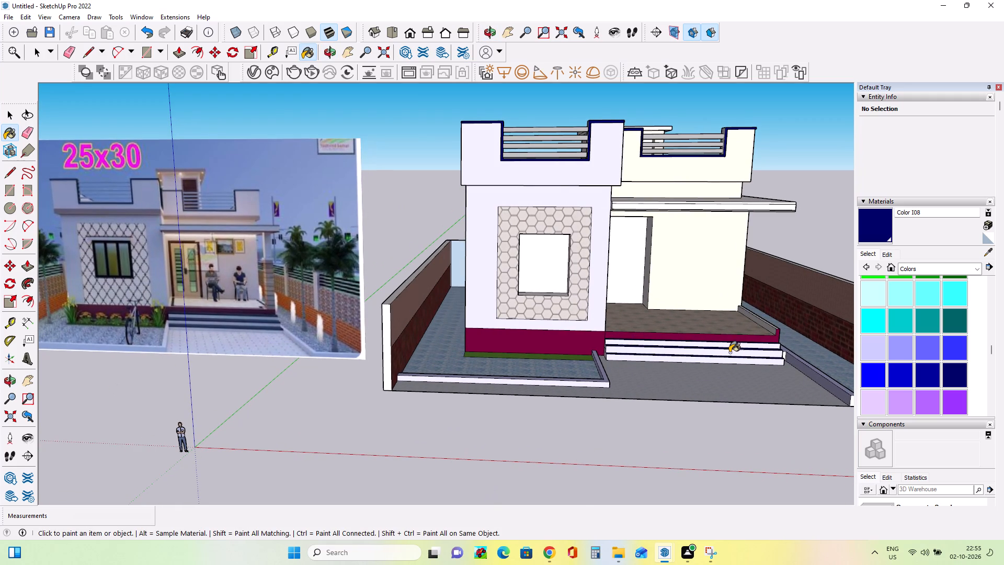
scroll(731, 361, "up", 2)
middle_click_drag(731, 368, 744, 394)
scroll(684, 424, "down", 4)
middle_click_drag(723, 425, 723, 430)
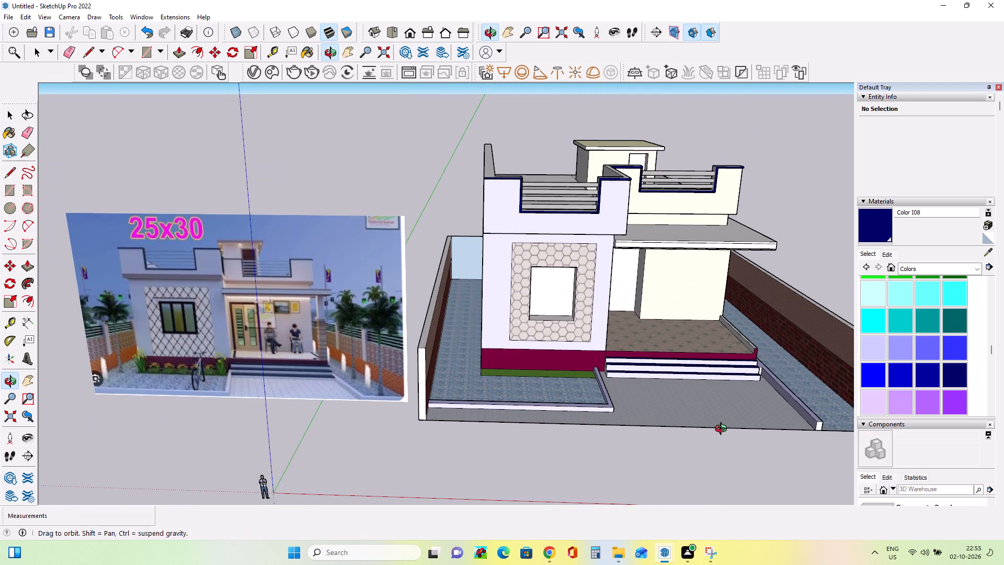
middle_click_drag(723, 430, 635, 413)
scroll(634, 412, "down", 6)
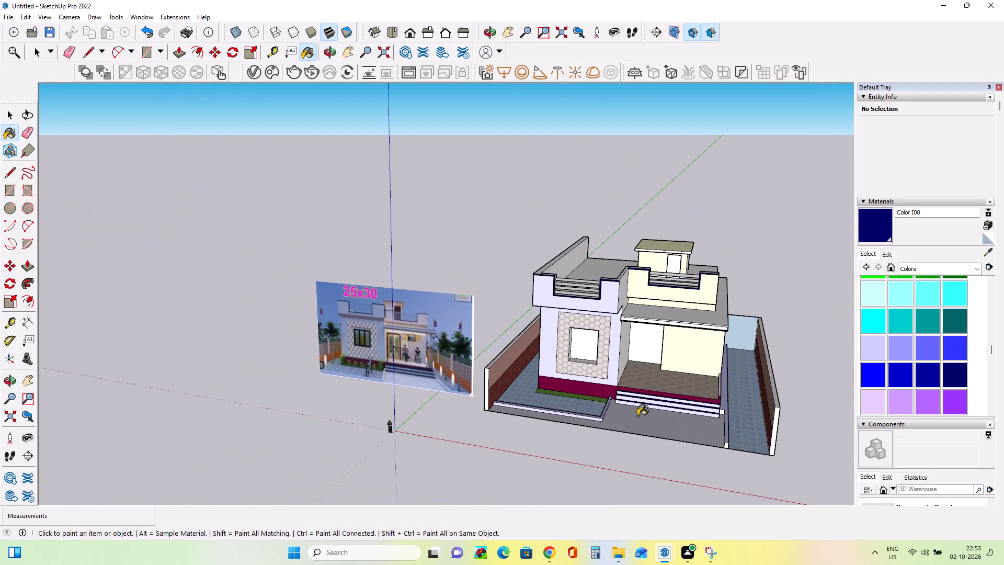
Draw an upright rectangle about 15' 9" by 1' 9" across the side strip's front end, between the kerb and the boundary wall.
left_click(7, 191)
scroll(766, 459, "up", 7)
middle_click_drag(727, 453, 703, 474)
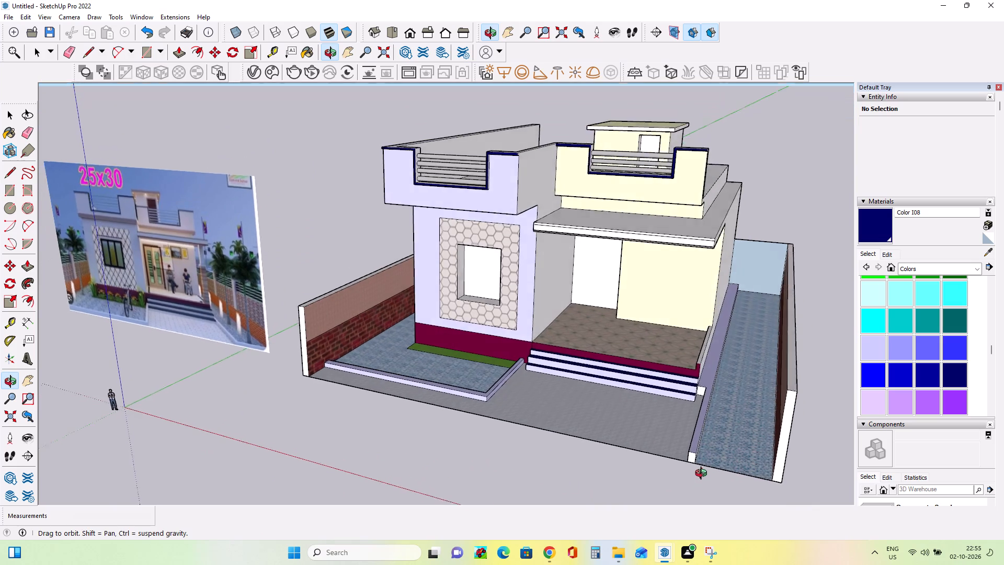
middle_click_drag(703, 474, 701, 476)
scroll(688, 470, "up", 3)
left_click(688, 470)
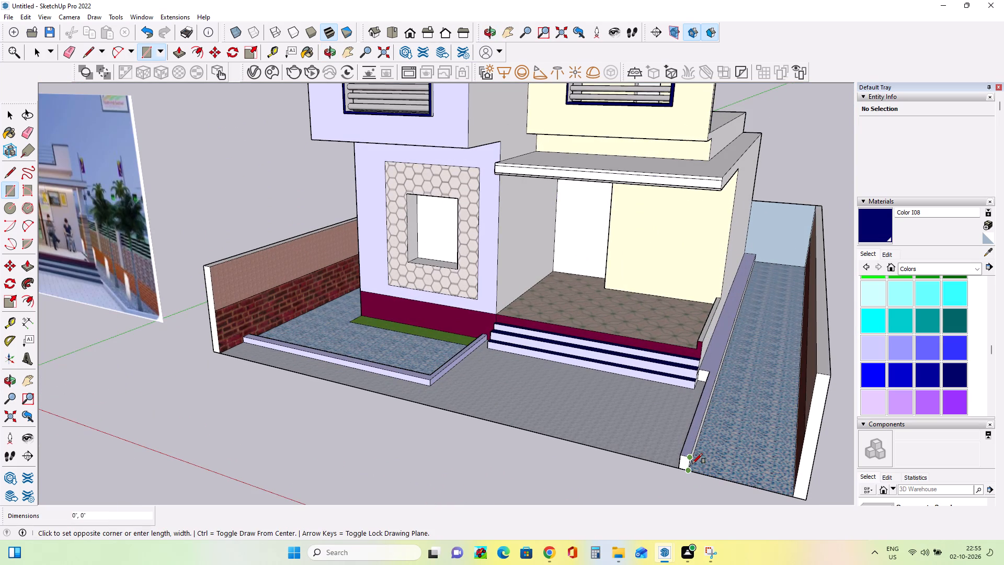
left_click(692, 462)
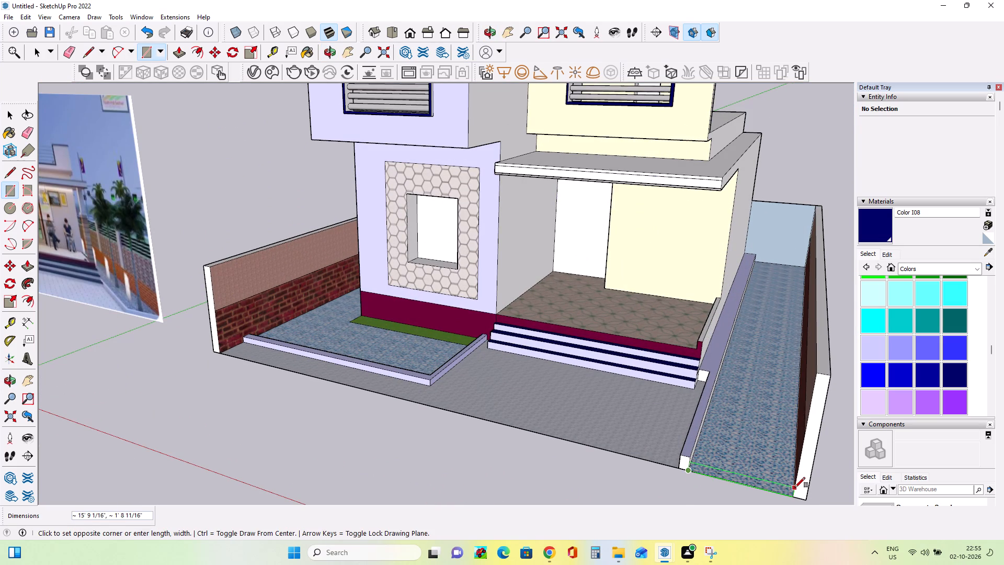
left_click(795, 488)
Push/Pull the new rectangular face at the side strip's front end by about 4' 6".
middle_click_drag(583, 468, 681, 489)
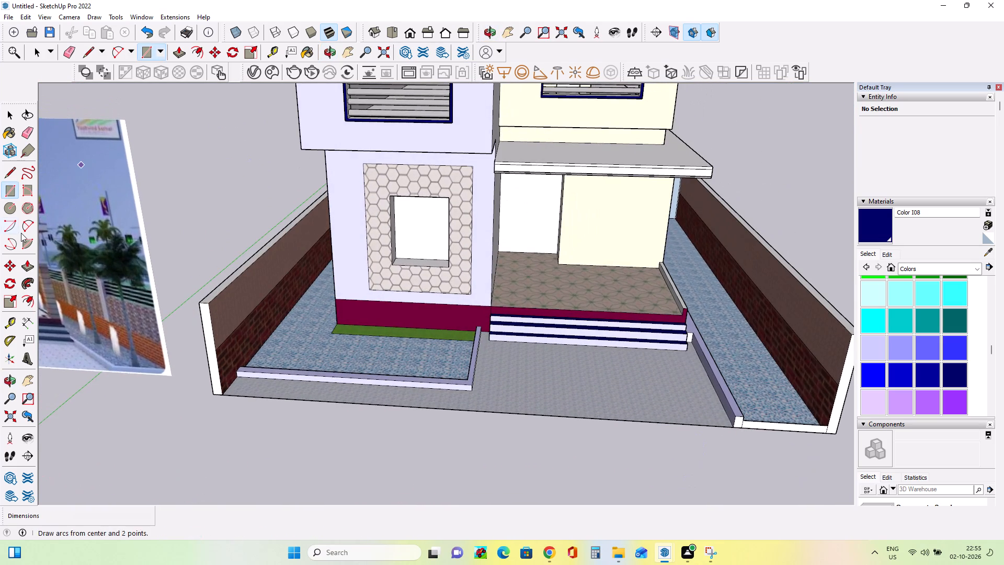
left_click(36, 269)
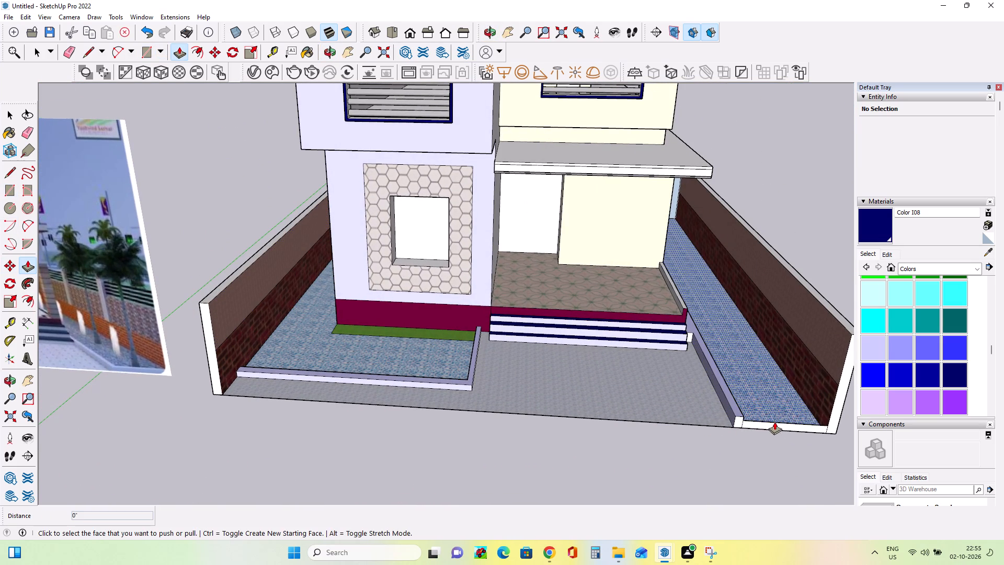
left_click(774, 422)
key("Escape")
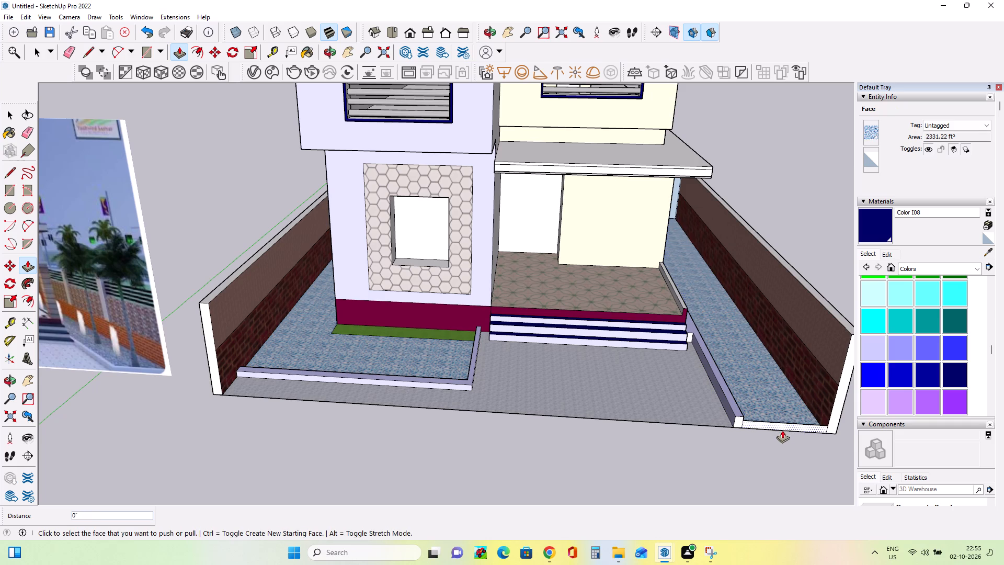
middle_click_drag(781, 426, 782, 446)
scroll(782, 437, "up", 4)
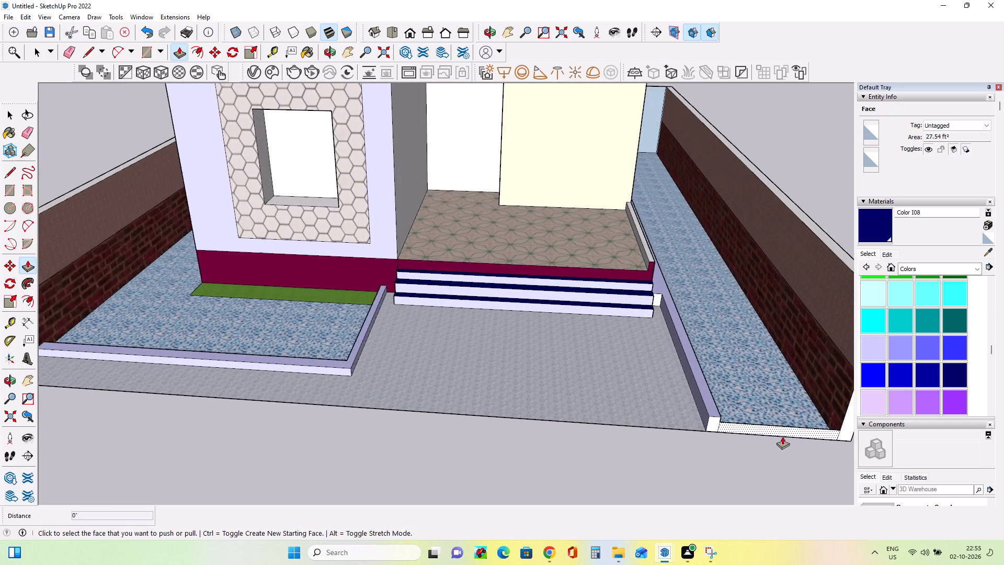
scroll(782, 436, "up", 3)
middle_click_drag(735, 436, 735, 454)
left_click(727, 444)
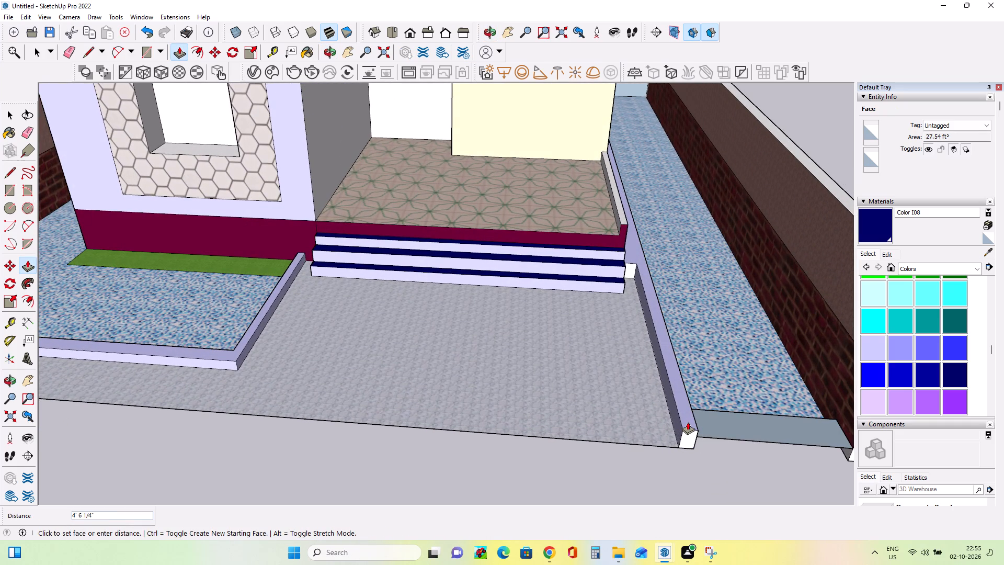
left_click(688, 422)
middle_click_drag(704, 458, 682, 392)
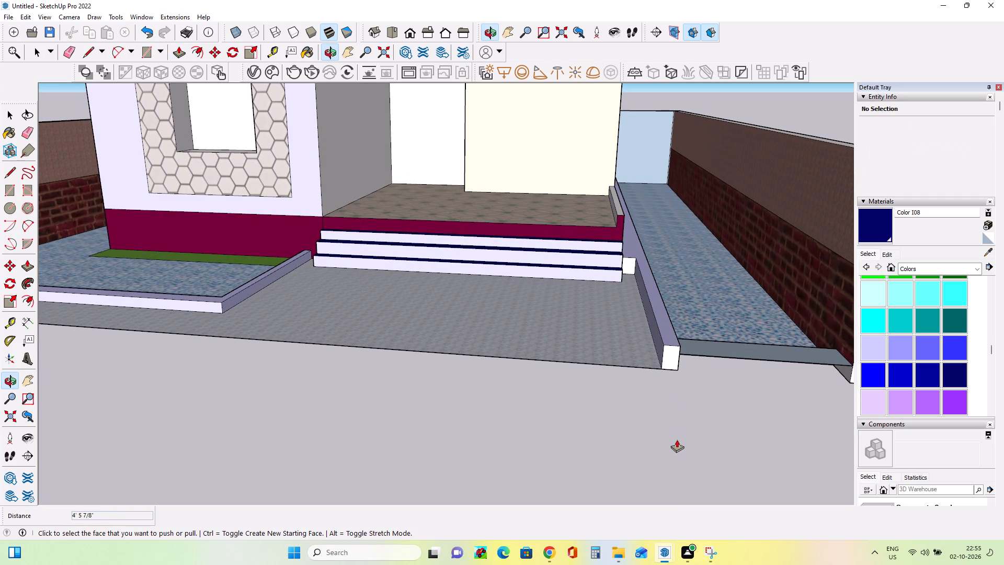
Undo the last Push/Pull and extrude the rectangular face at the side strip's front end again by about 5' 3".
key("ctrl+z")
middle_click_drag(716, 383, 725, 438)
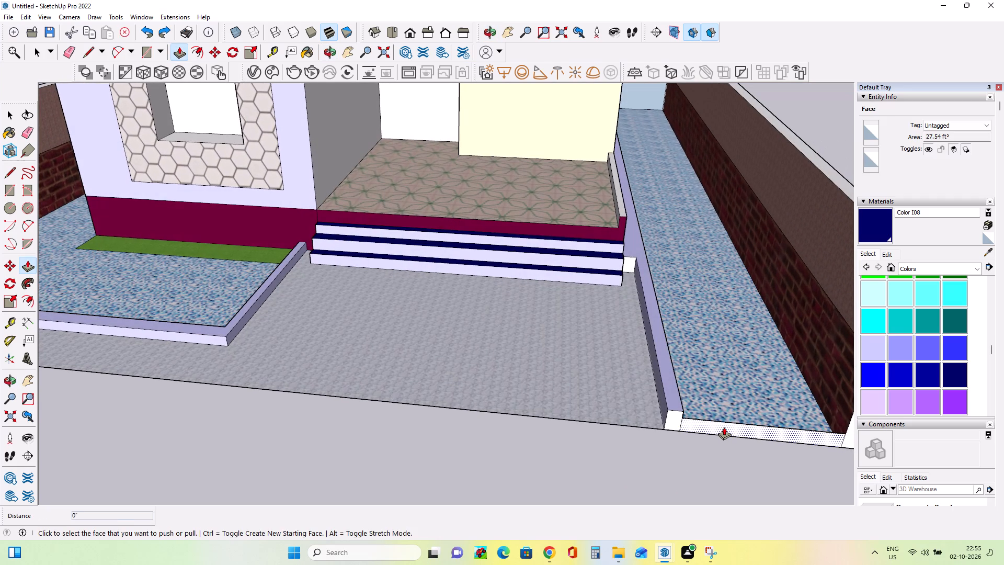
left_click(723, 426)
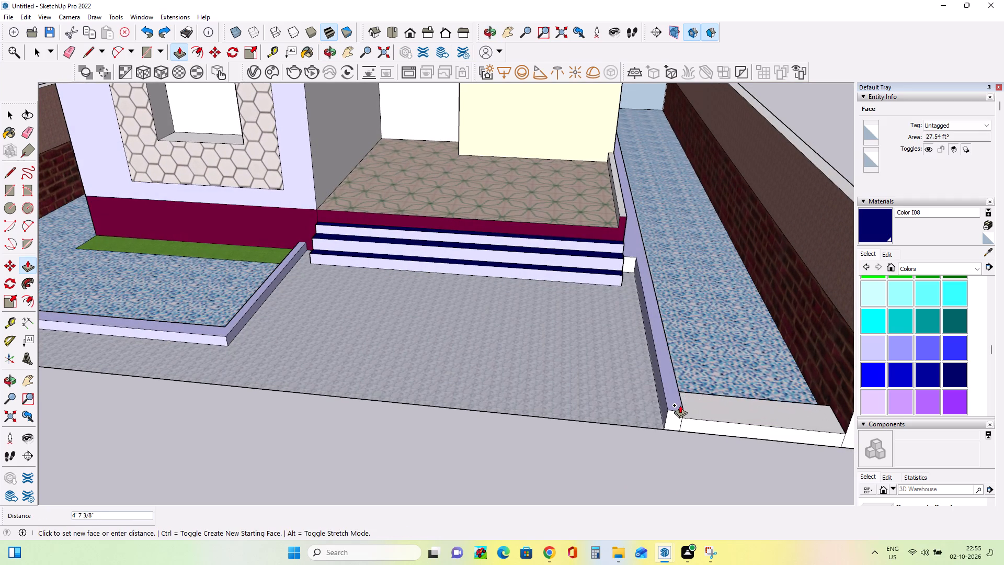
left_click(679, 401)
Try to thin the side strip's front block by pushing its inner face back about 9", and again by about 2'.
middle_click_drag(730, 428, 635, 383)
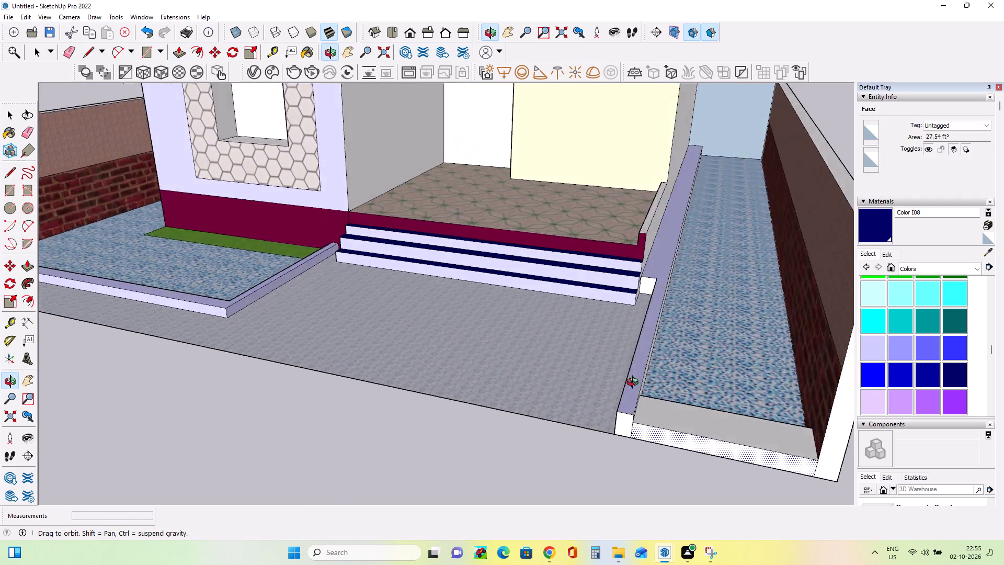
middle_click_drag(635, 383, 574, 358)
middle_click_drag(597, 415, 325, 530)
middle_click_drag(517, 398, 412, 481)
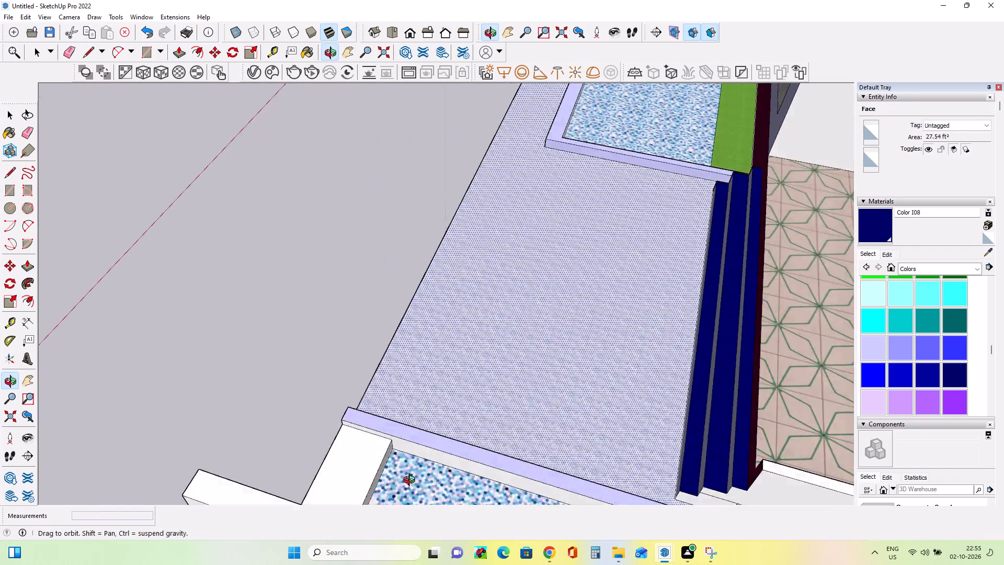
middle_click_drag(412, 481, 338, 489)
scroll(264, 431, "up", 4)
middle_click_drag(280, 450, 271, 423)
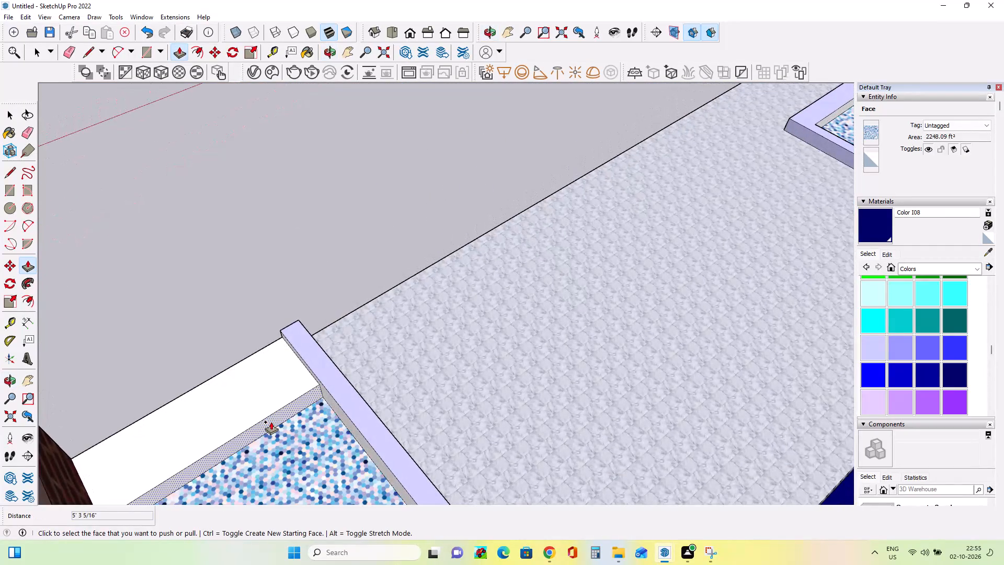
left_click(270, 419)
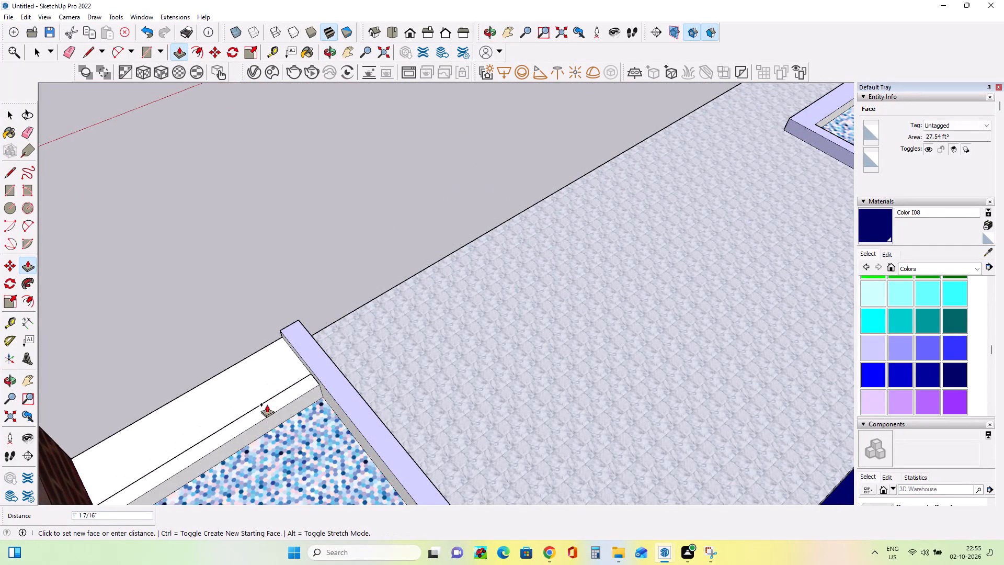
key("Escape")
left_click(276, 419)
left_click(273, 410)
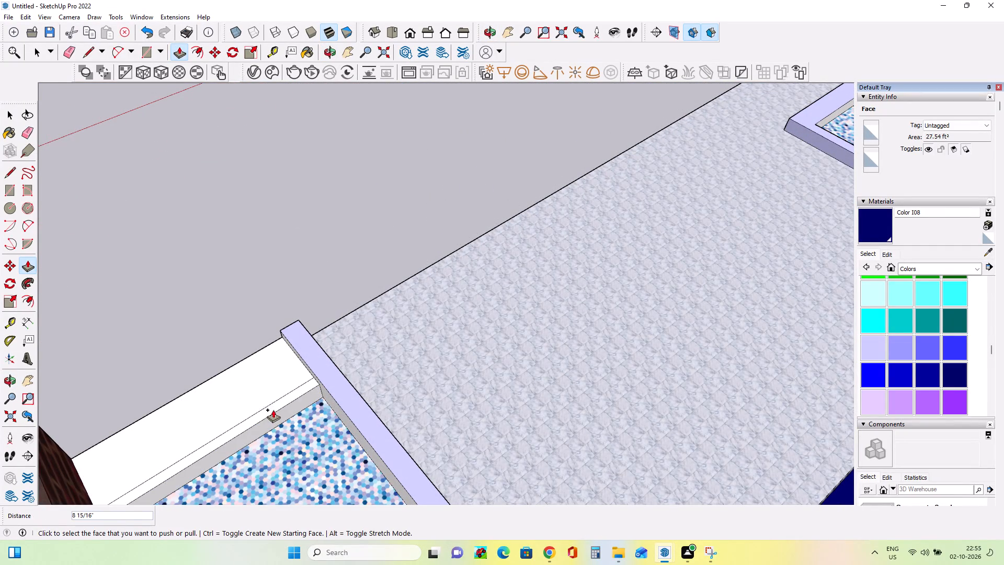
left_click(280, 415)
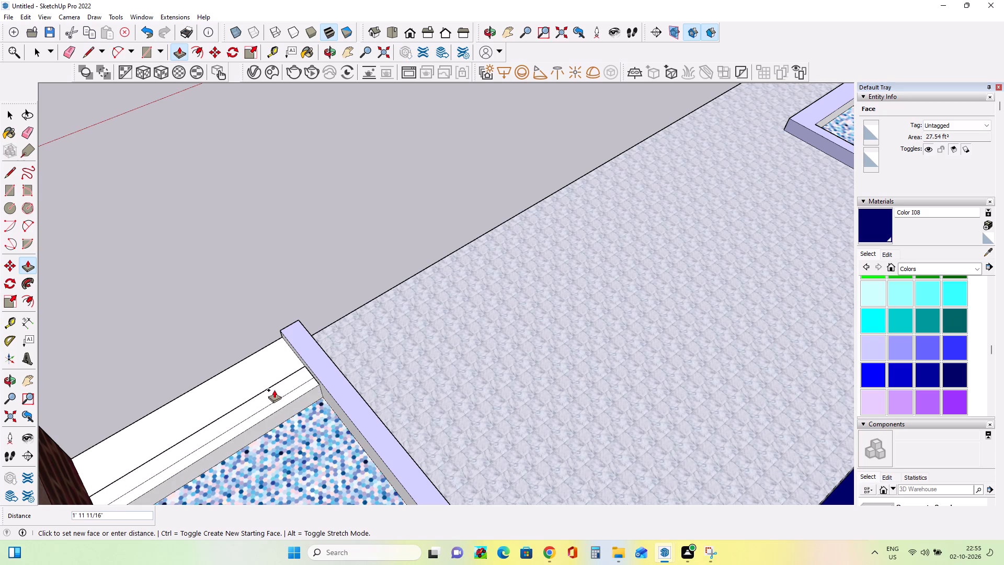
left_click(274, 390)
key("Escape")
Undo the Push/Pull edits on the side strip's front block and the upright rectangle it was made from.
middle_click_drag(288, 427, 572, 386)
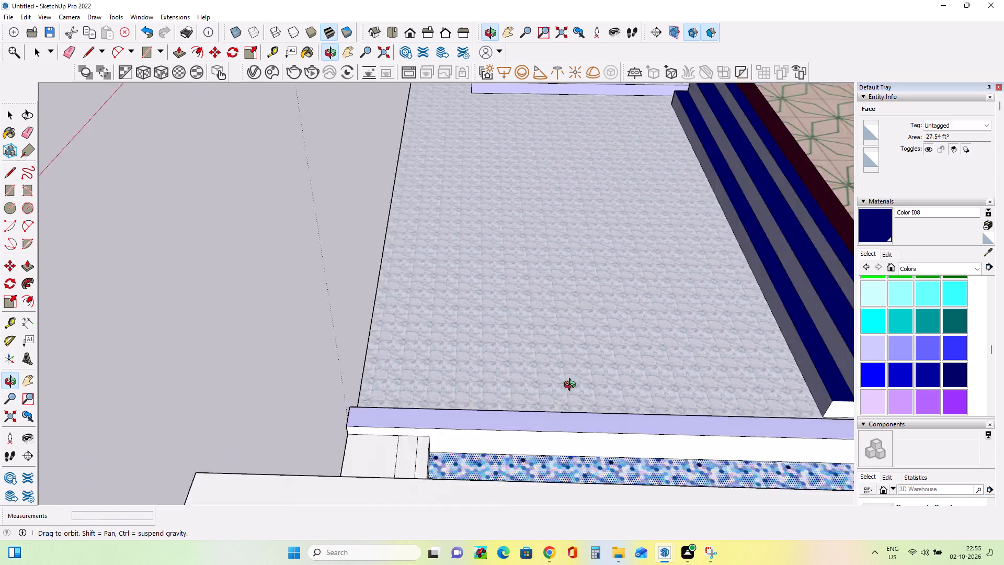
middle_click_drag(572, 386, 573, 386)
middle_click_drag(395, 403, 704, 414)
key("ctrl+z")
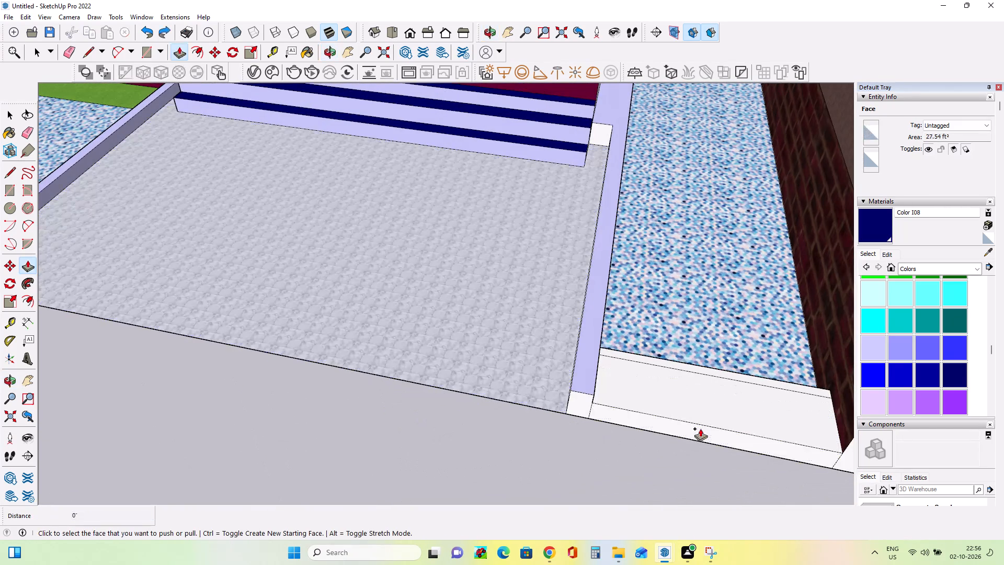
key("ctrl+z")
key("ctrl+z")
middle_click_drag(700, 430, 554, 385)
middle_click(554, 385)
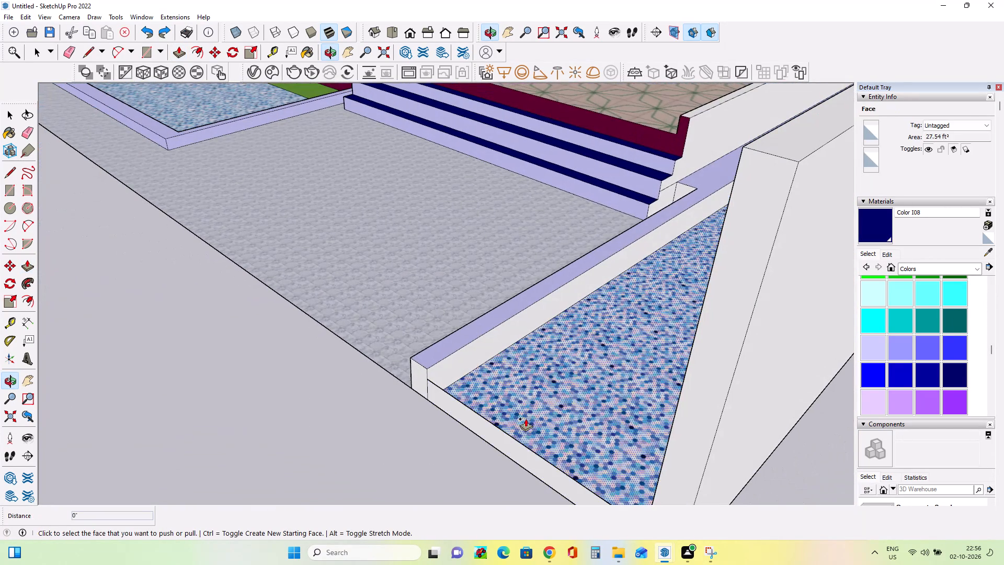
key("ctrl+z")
Draw a rectangle about 2' 7" by 1' 1" on the side kerb's inner face, starting at its bottom front corner.
middle_click_drag(434, 400, 437, 407)
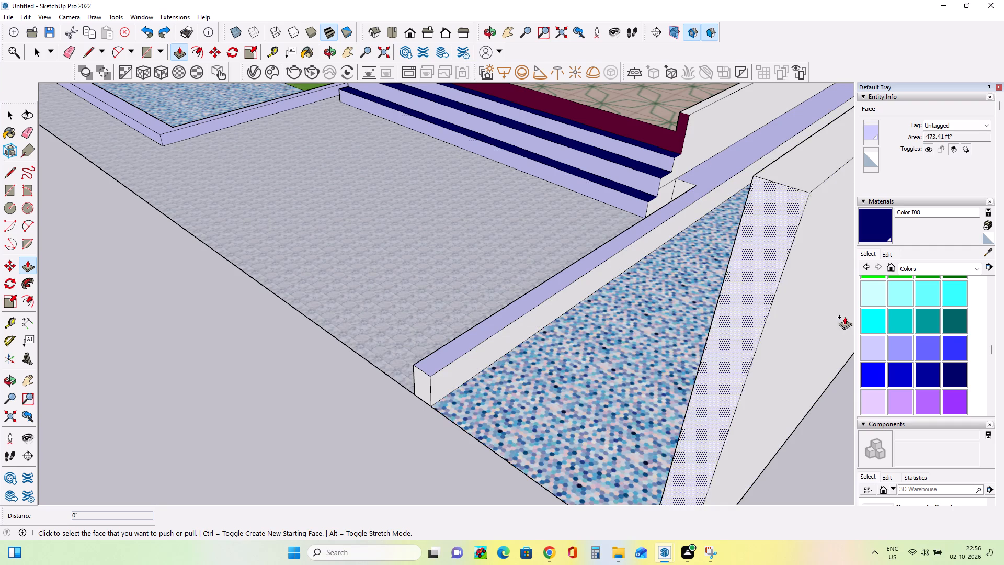
middle_click_drag(677, 383, 661, 386)
middle_click_drag(664, 380, 678, 361)
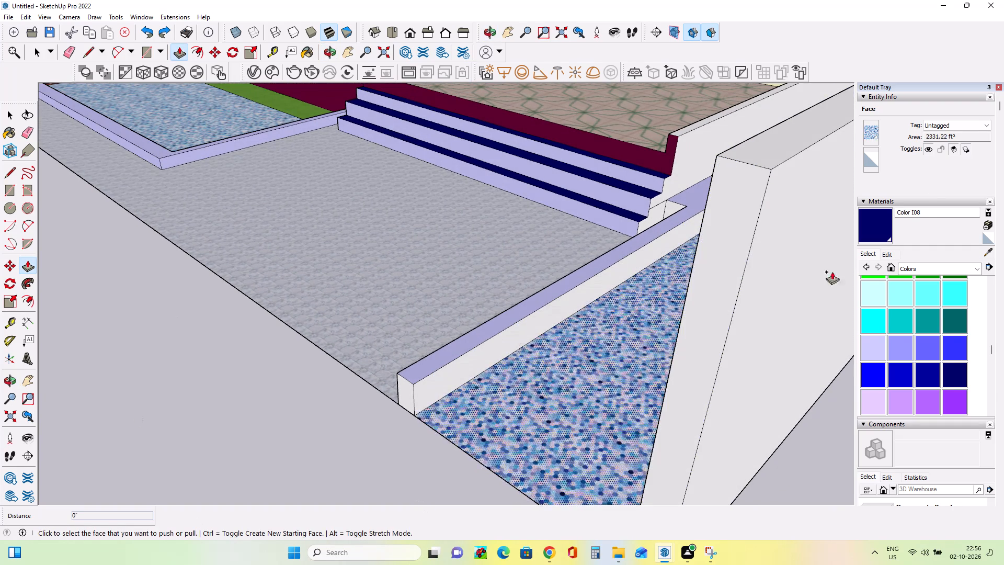
left_click(11, 192)
left_click(417, 416)
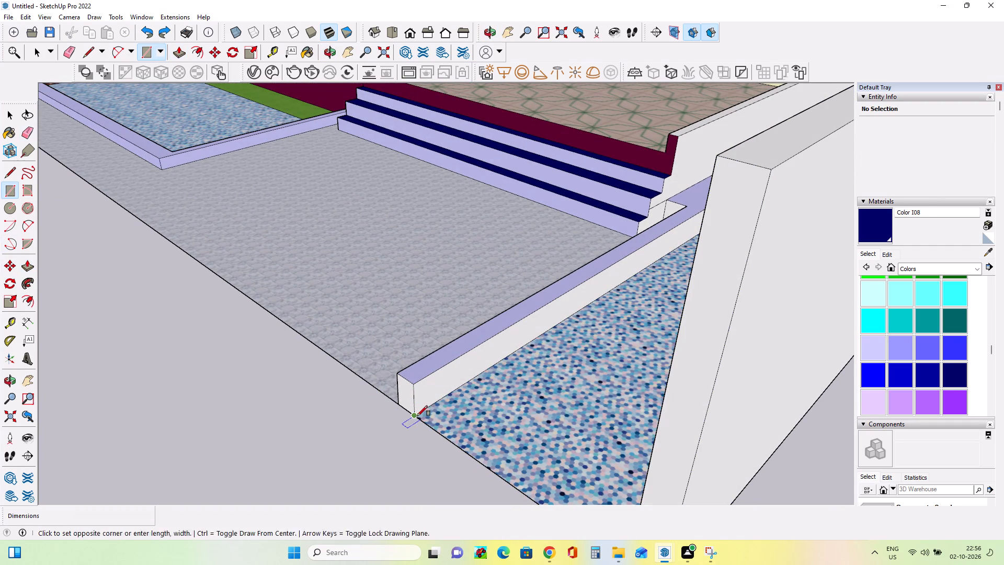
left_click(428, 380)
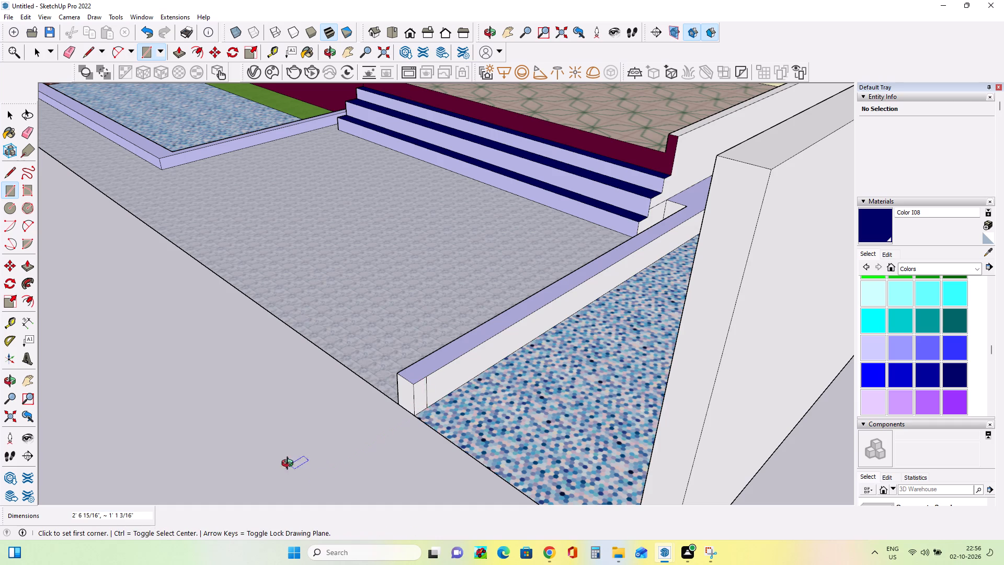
Push/Pull the new rectangle about 15' 9" across the side strip's front end up to the boundary wall.
middle_click_drag(290, 465, 354, 453)
scroll(354, 453, "down", 2)
middle_click(451, 446)
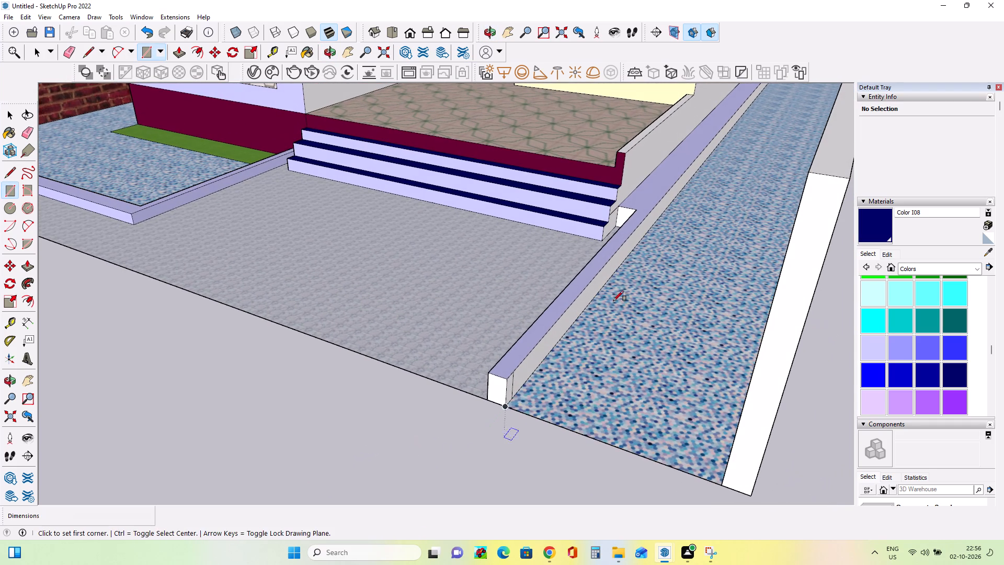
left_click(27, 264)
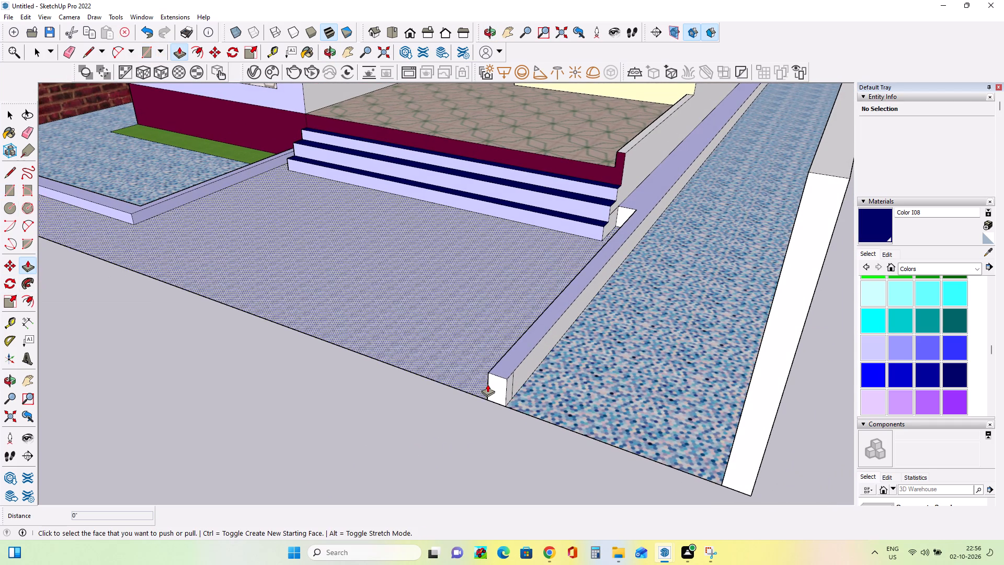
left_click(511, 393)
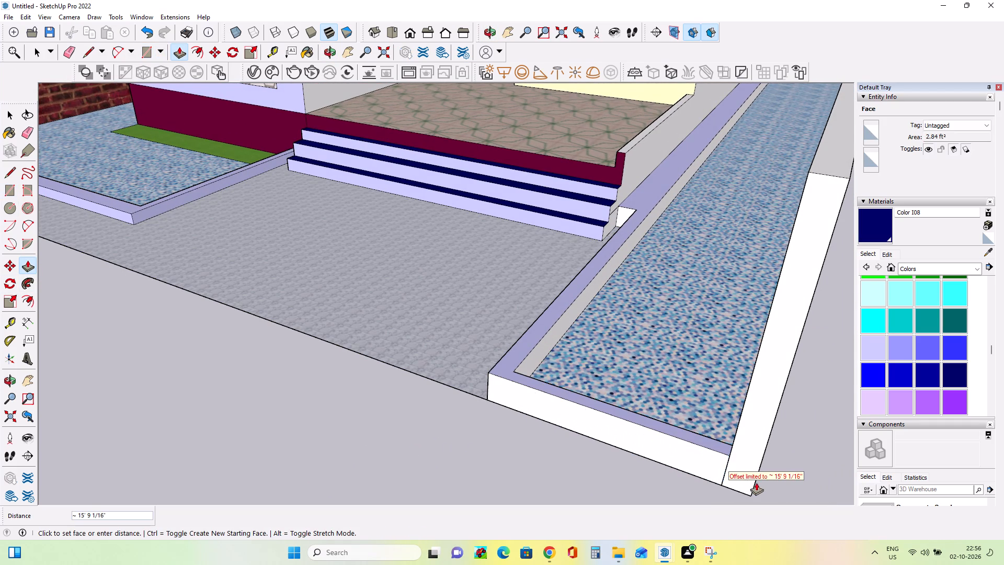
left_click(756, 482)
Paint the front face of the new kerb across the side strip with Color I01.
middle_click_drag(416, 415, 610, 454)
scroll(608, 440, "down", 2)
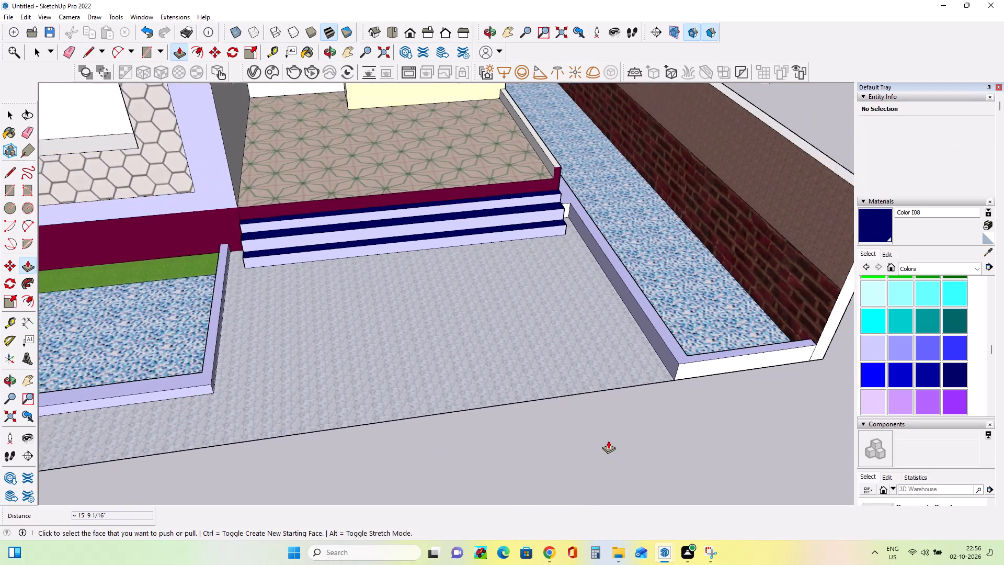
scroll(608, 440, "down", 10)
middle_click_drag(633, 434, 621, 402)
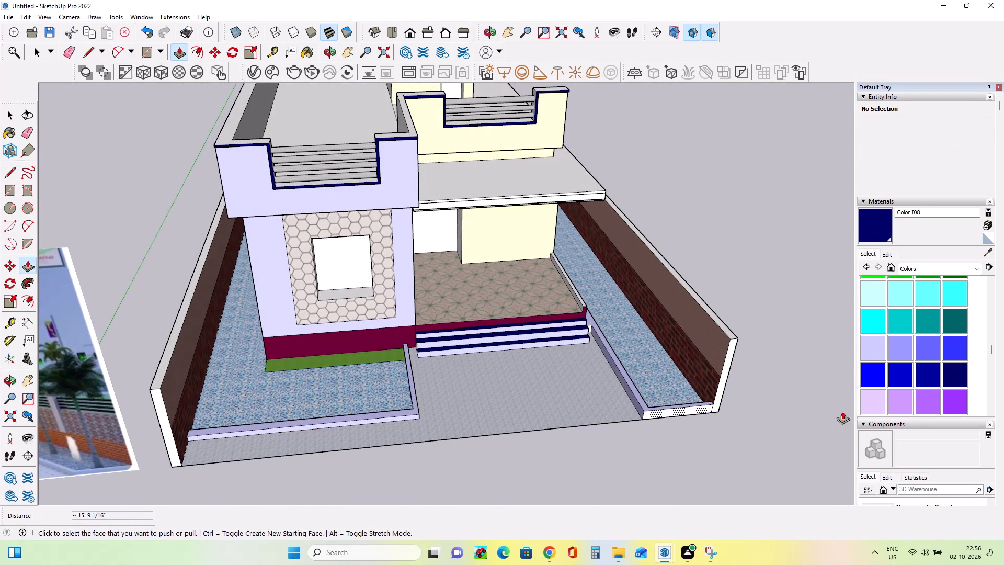
scroll(876, 398, "down", 2)
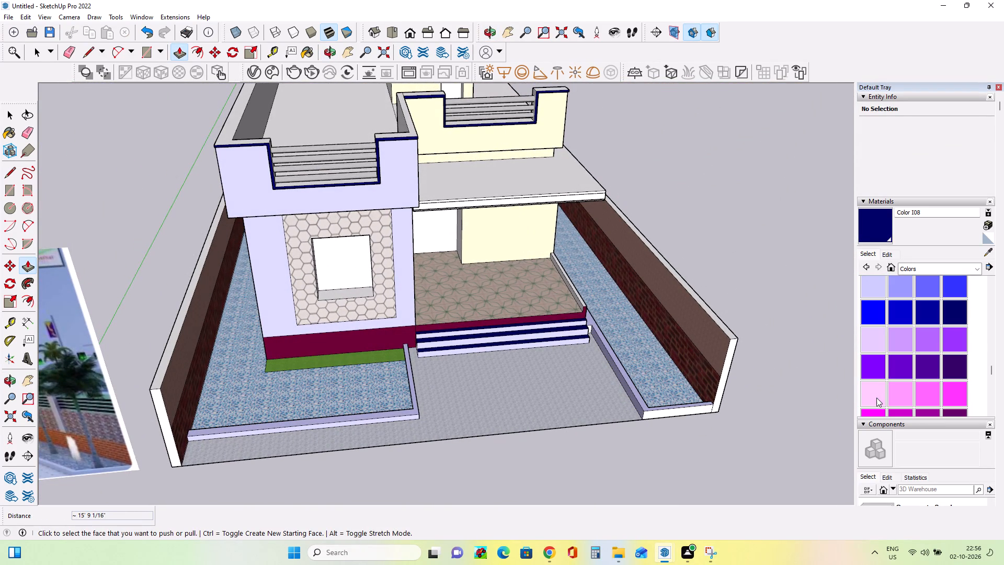
scroll(876, 398, "up", 2)
left_click(868, 346)
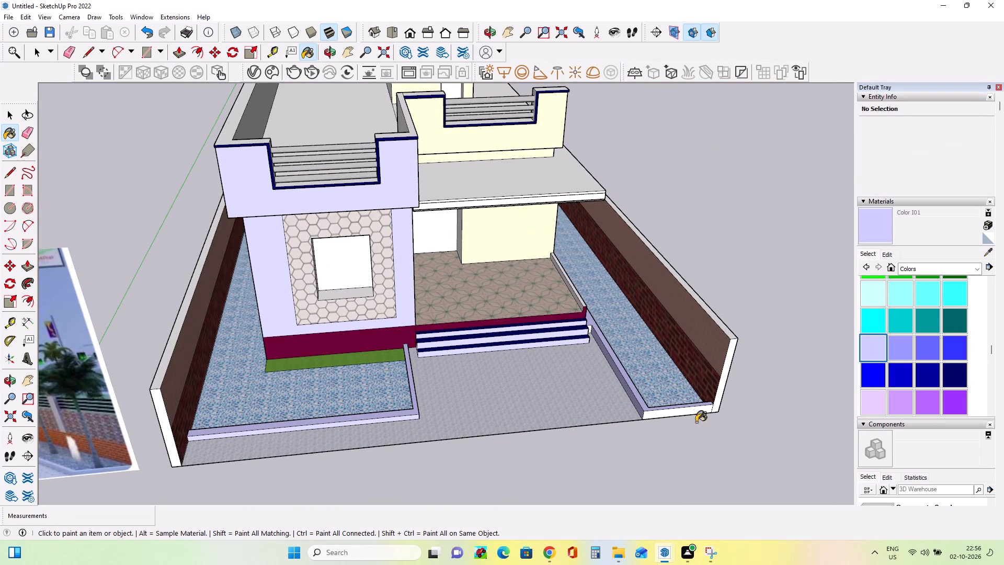
left_click(670, 414)
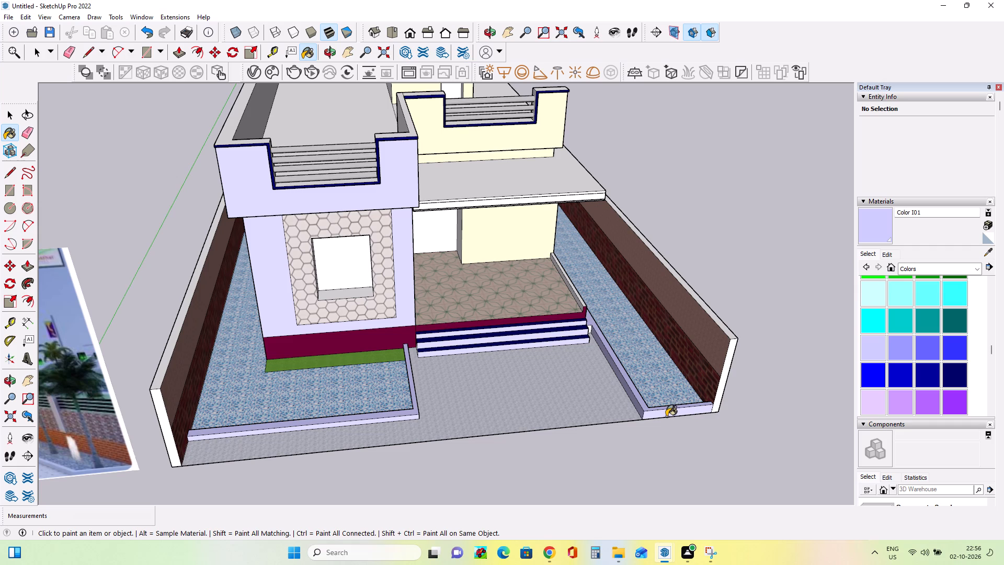
Examine the house, porch steps and yard kerbs from several angles against the reference picture.
scroll(666, 416, "down", 3)
middle_click_drag(659, 426, 668, 424)
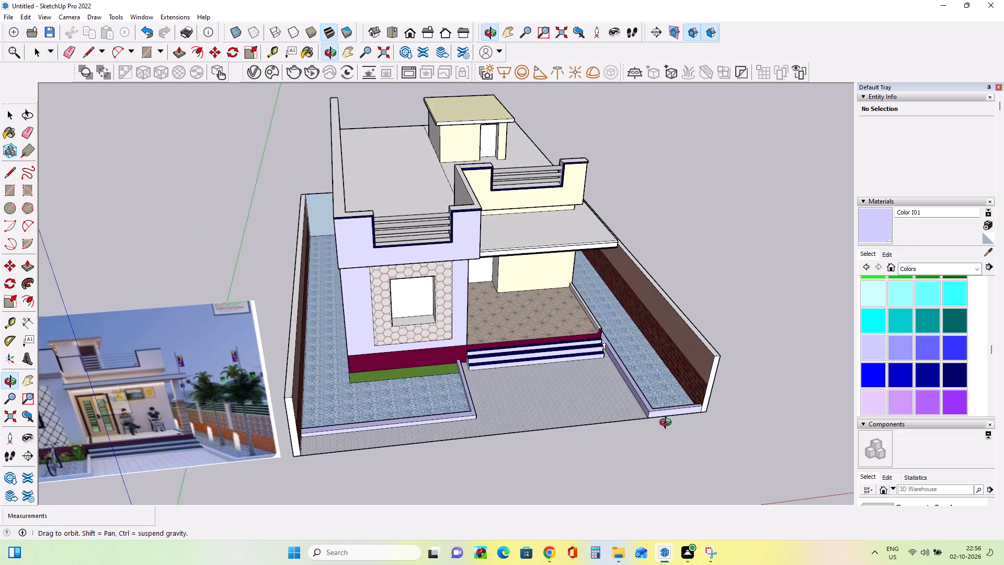
middle_click_drag(668, 424, 690, 419)
scroll(545, 403, "up", 2)
middle_click_drag(545, 403, 531, 363)
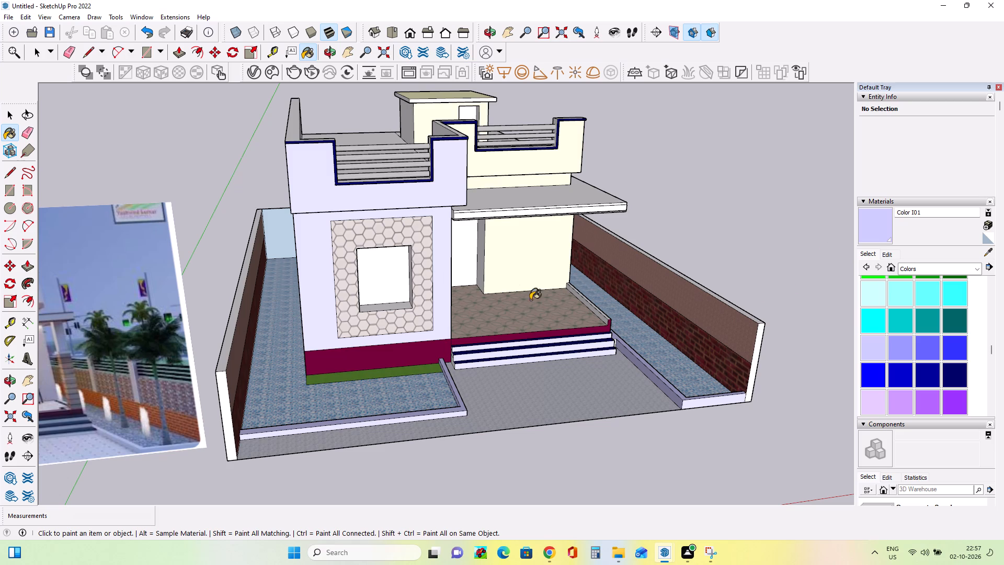
middle_click_drag(530, 300, 435, 297)
middle_click_drag(612, 294, 666, 284)
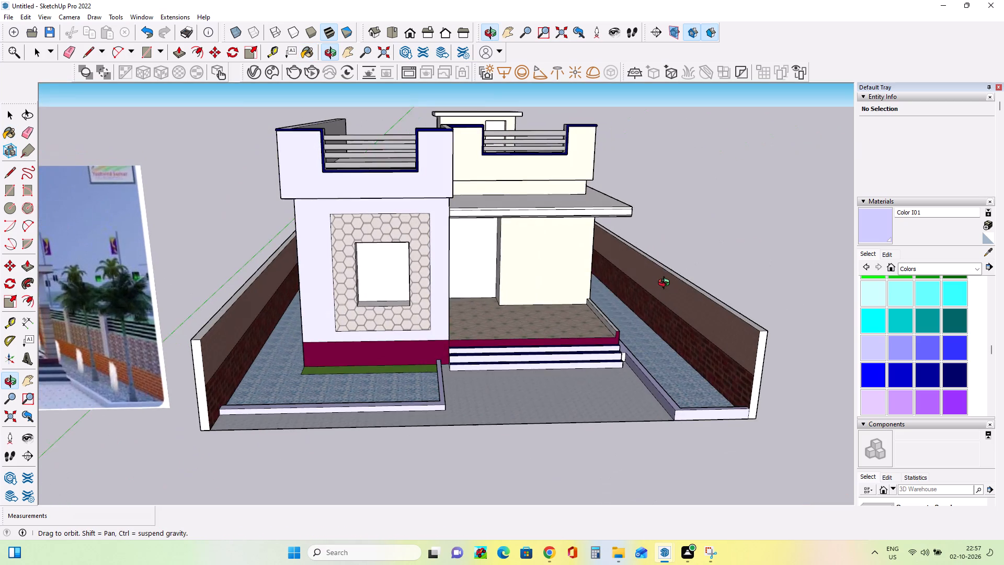
middle_click_drag(666, 284, 666, 283)
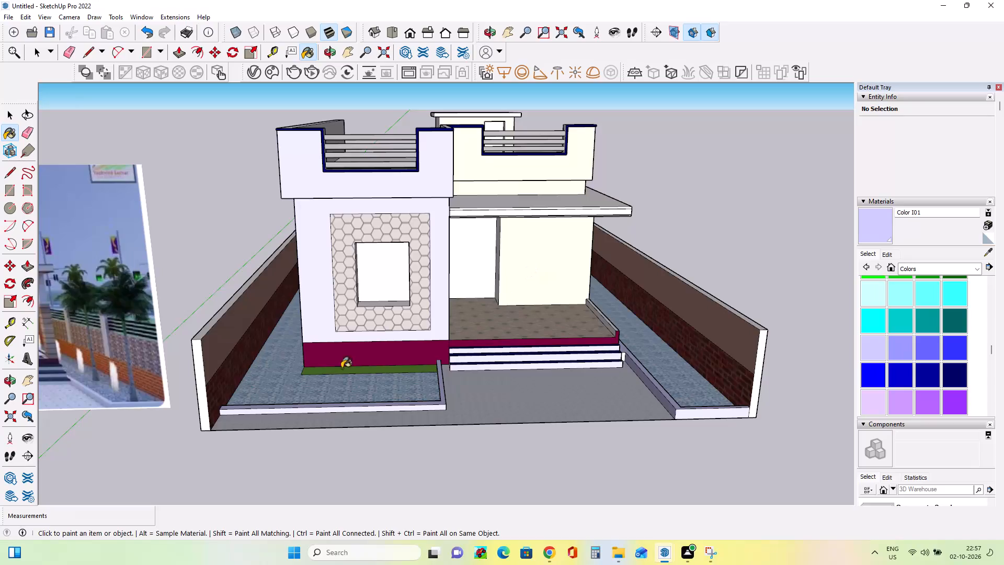
middle_click_drag(452, 223, 488, 240)
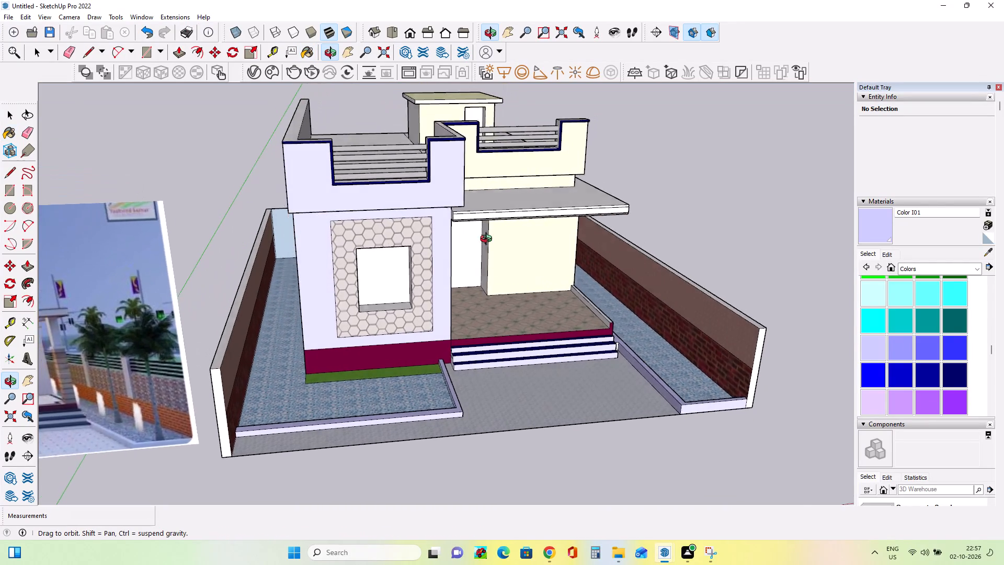
middle_click_drag(488, 240, 484, 244)
scroll(484, 244, "down", 3)
middle_click_drag(550, 279, 546, 305)
middle_click_drag(530, 327, 522, 308)
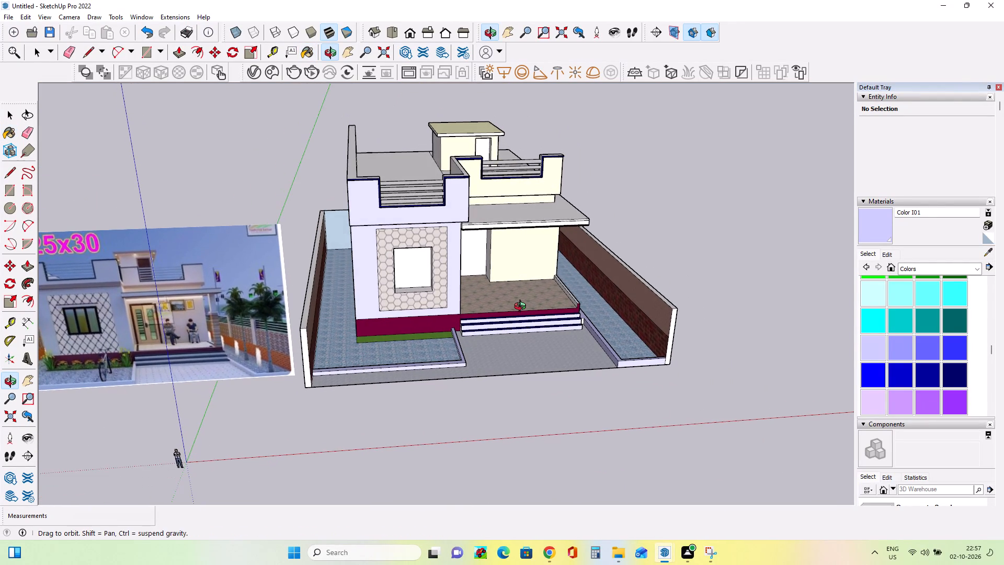
middle_click_drag(522, 308, 522, 307)
middle_click_drag(588, 340, 436, 343)
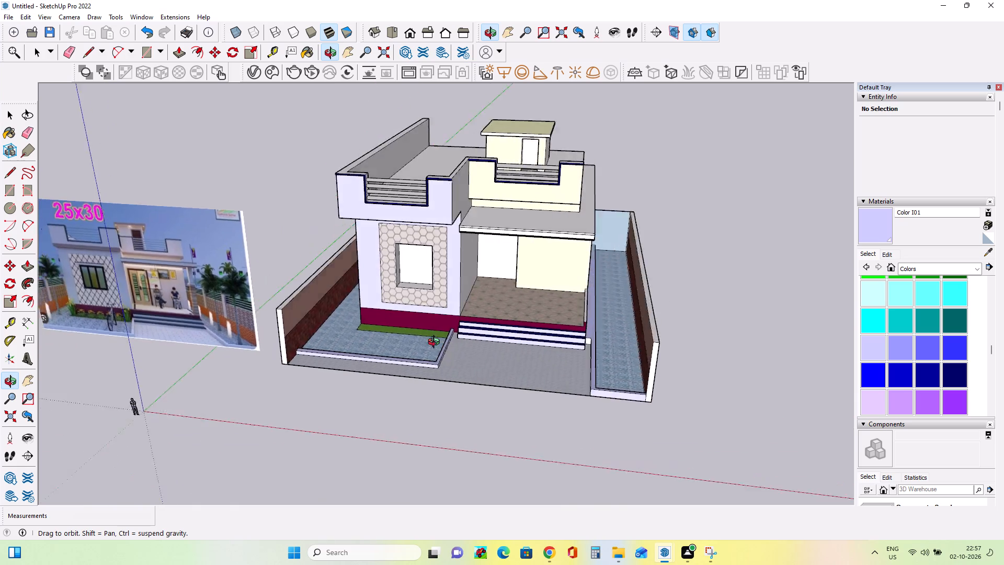
middle_click_drag(436, 343, 626, 349)
scroll(615, 313, "down", 2)
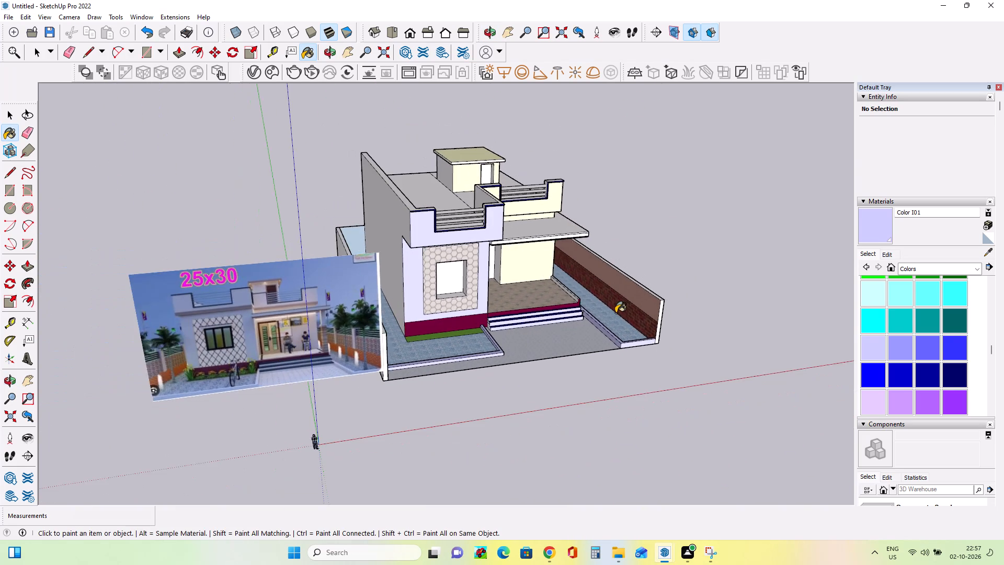
middle_click_drag(611, 322, 535, 321)
scroll(532, 315, "up", 4)
middle_click_drag(536, 341, 536, 327)
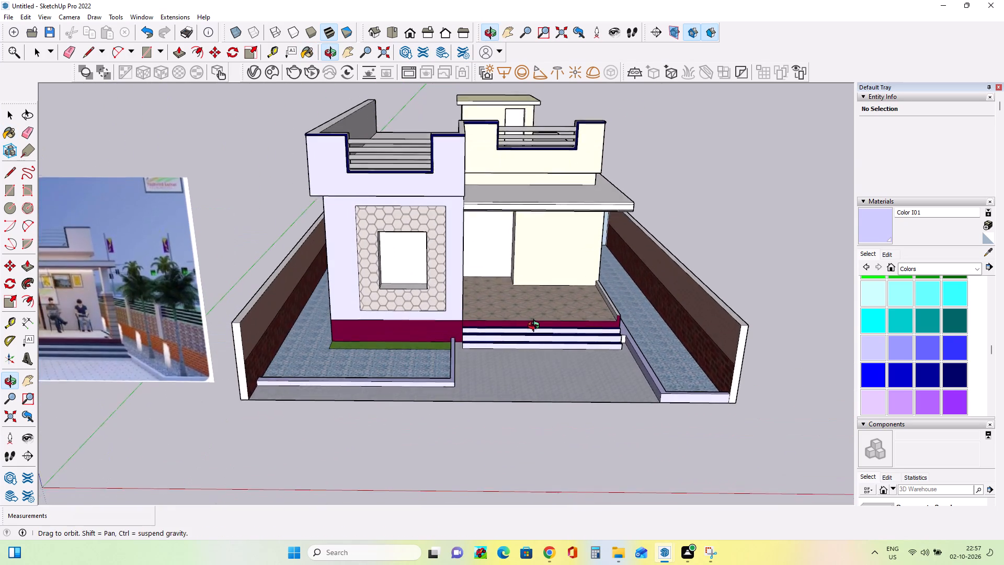
middle_click_drag(536, 327, 555, 333)
middle_click_drag(561, 338, 567, 342)
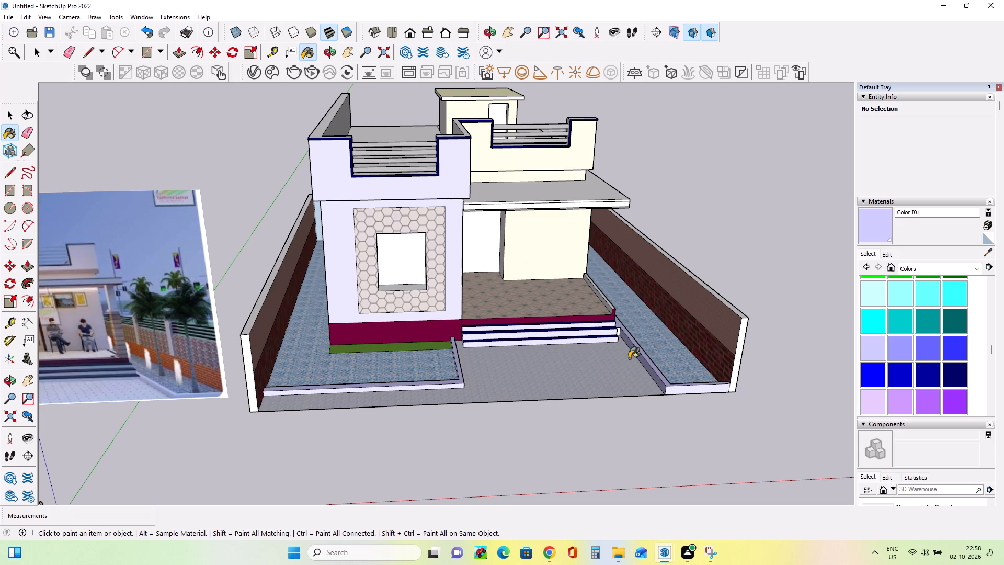
middle_click_drag(629, 358, 507, 356)
middle_click(507, 356)
middle_click_drag(566, 361, 606, 409)
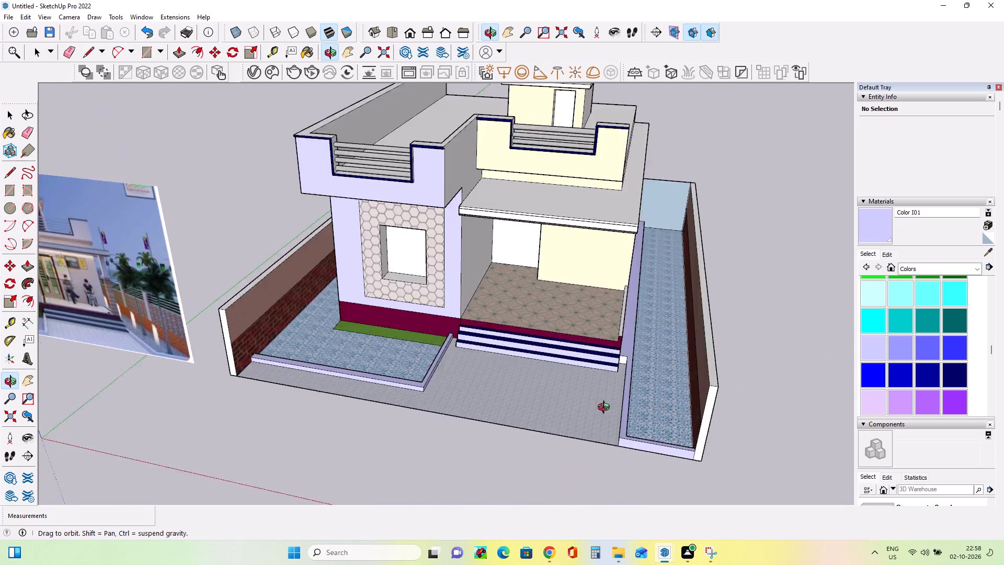
middle_click_drag(606, 409, 672, 399)
scroll(557, 306, "down", 3)
middle_click_drag(557, 306, 558, 261)
scroll(546, 255, "up", 3)
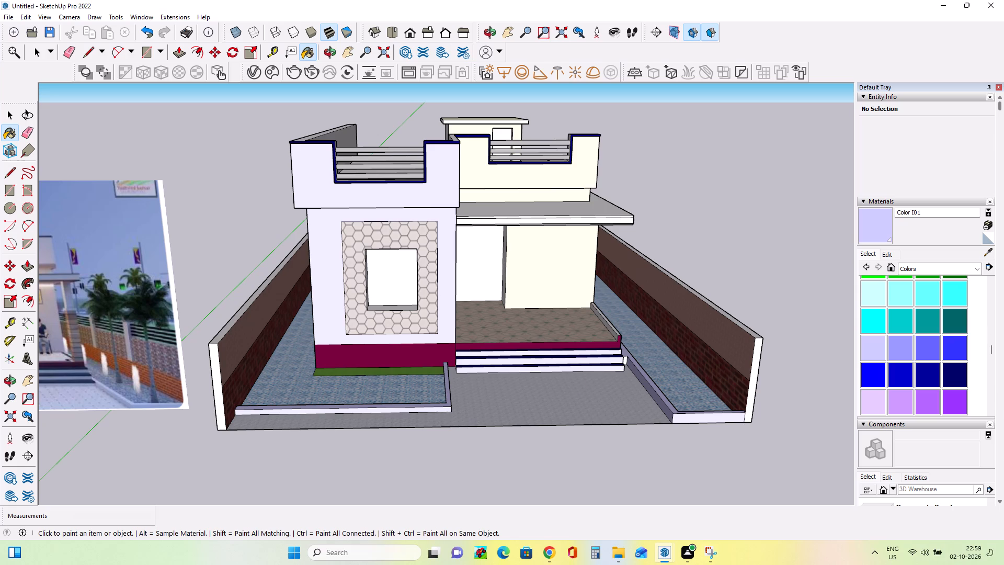
Compare the front of the house, porch and yard with the 25x30 reference picture from near and far.
scroll(541, 300, "down", 10)
scroll(359, 298, "down", 4)
scroll(353, 304, "up", 6)
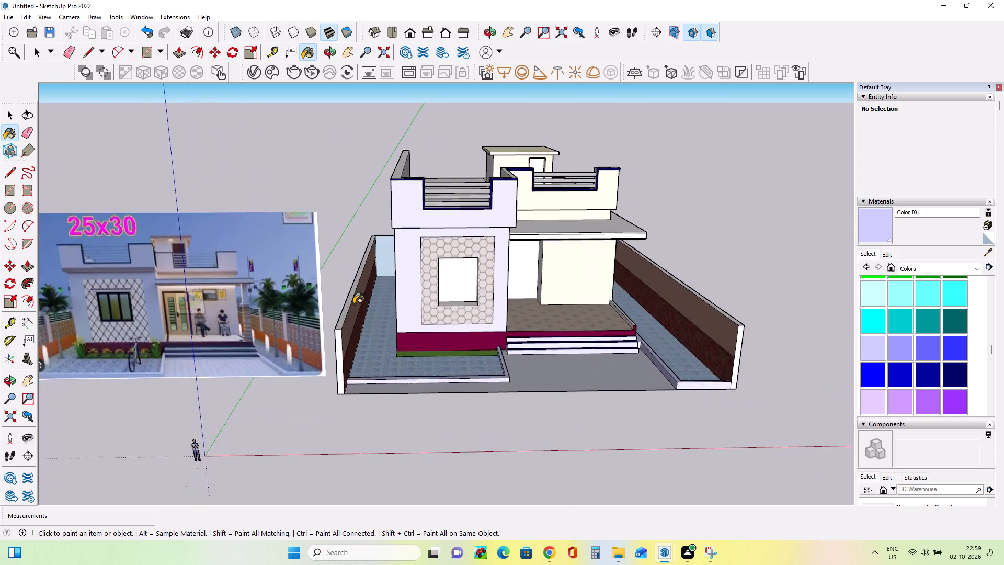
scroll(353, 304, "up", 2)
middle_click_drag(504, 297, 524, 292)
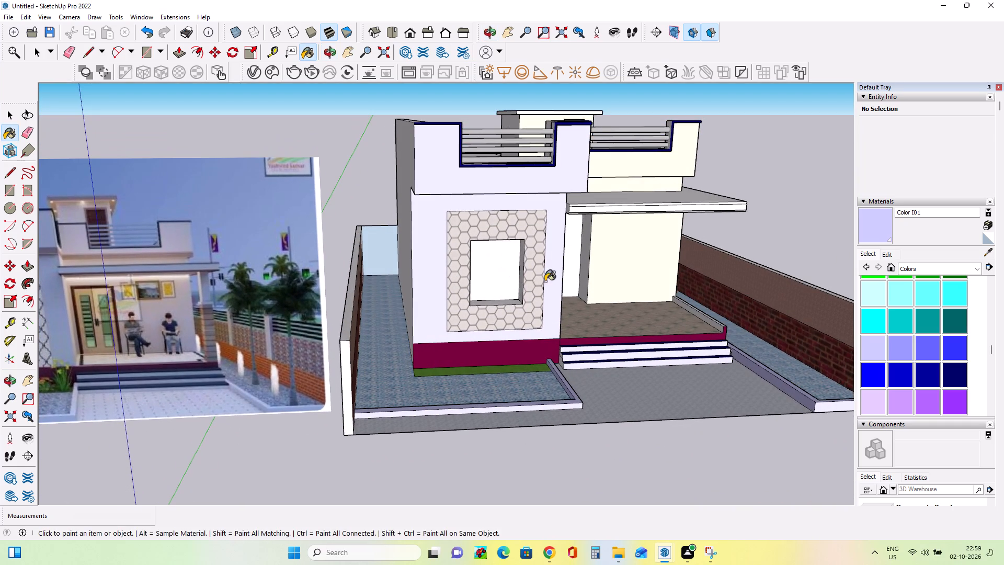
middle_click_drag(548, 281, 522, 282)
scroll(531, 231, "down", 3)
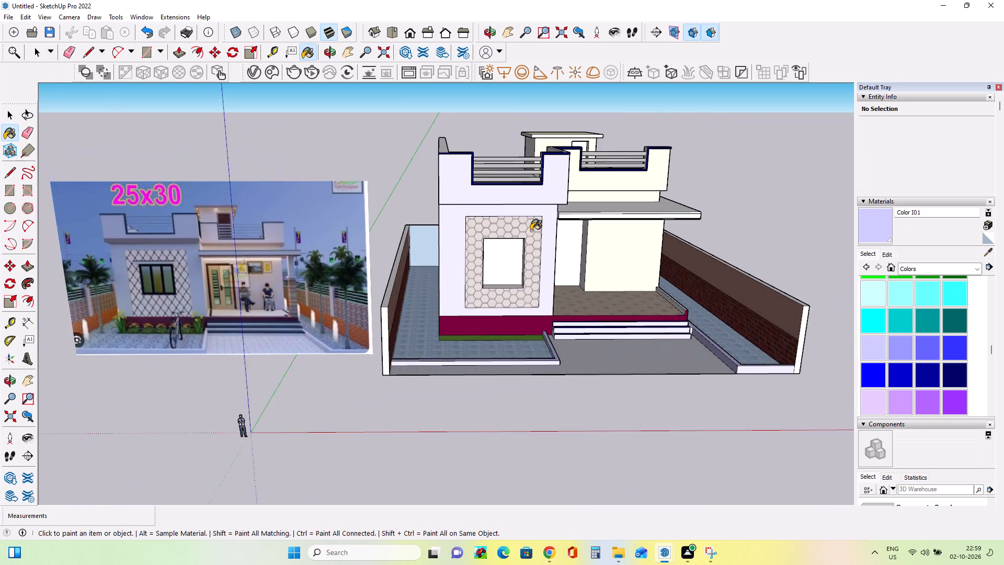
scroll(531, 231, "down", 2)
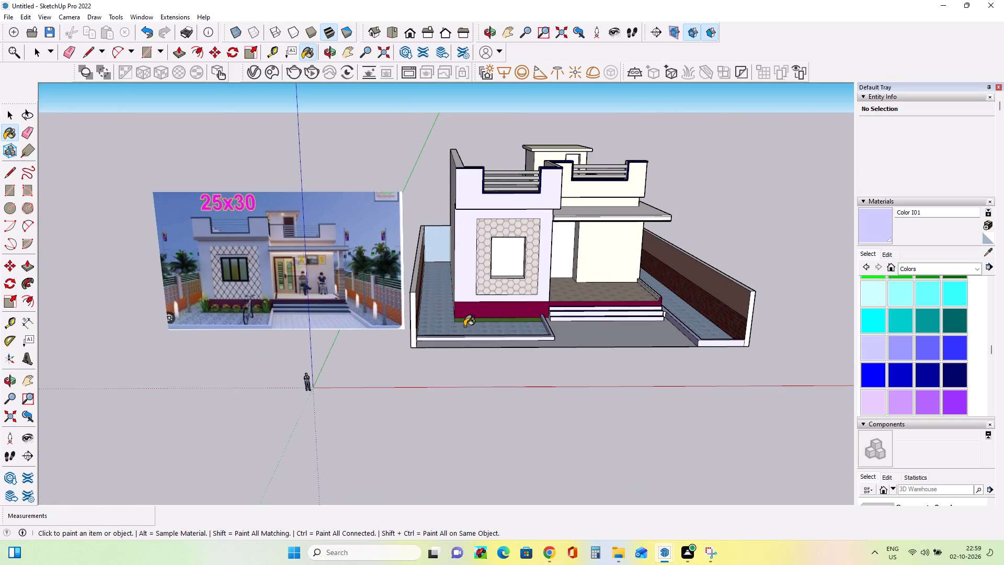
scroll(506, 333, "up", 2)
scroll(506, 330, "down", 3)
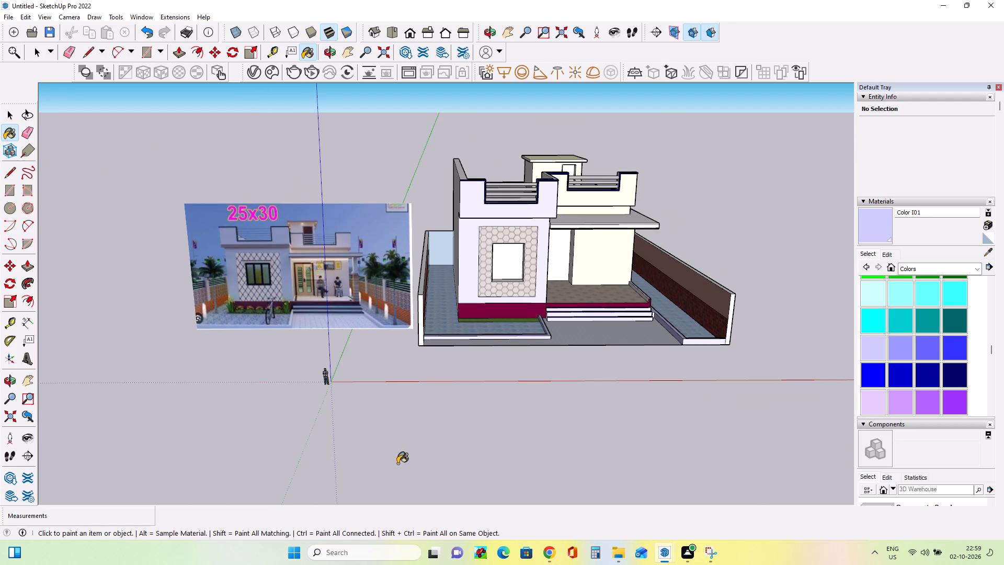
Switch to Chrome, bring up the open 3D Warehouse page and browse its pillow and sofa models.
left_click(549, 560)
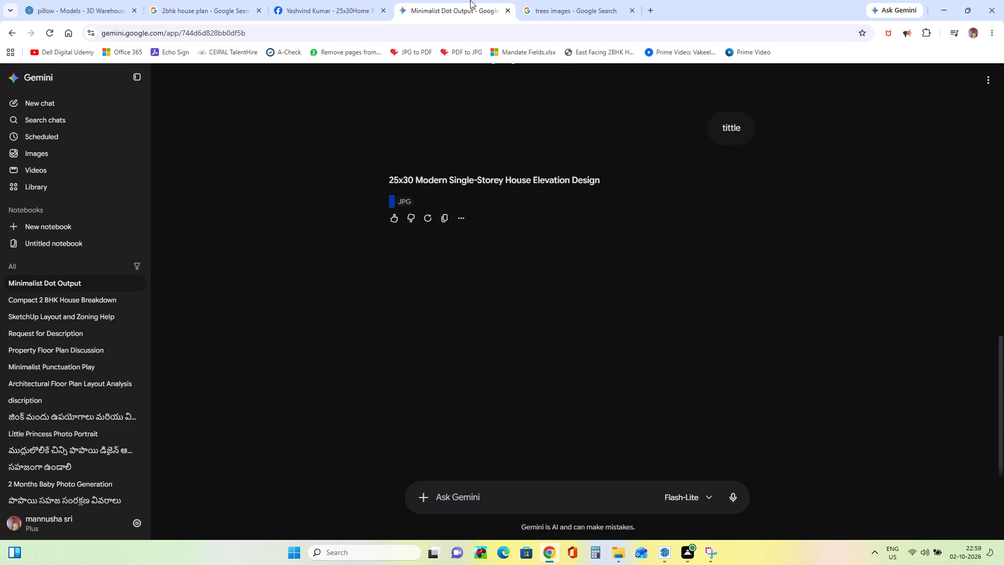
left_click(190, 12)
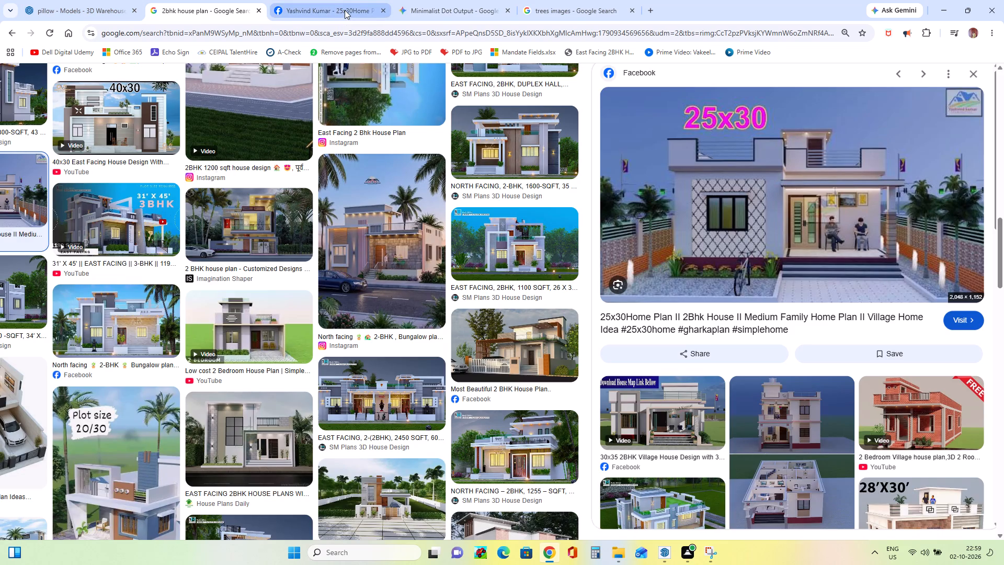
left_click(345, 10)
left_click(573, 5)
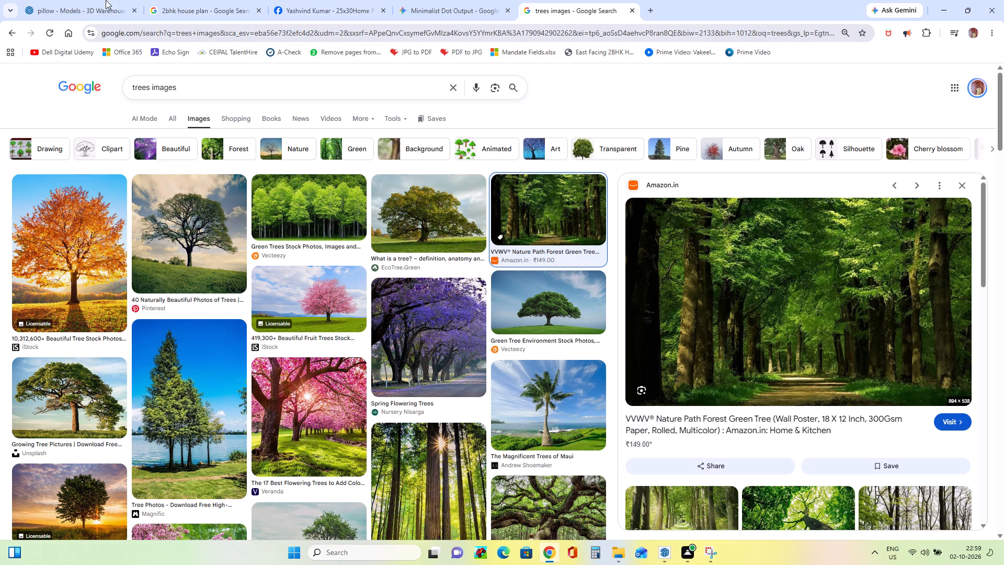
left_click(83, 6)
left_click(97, 5)
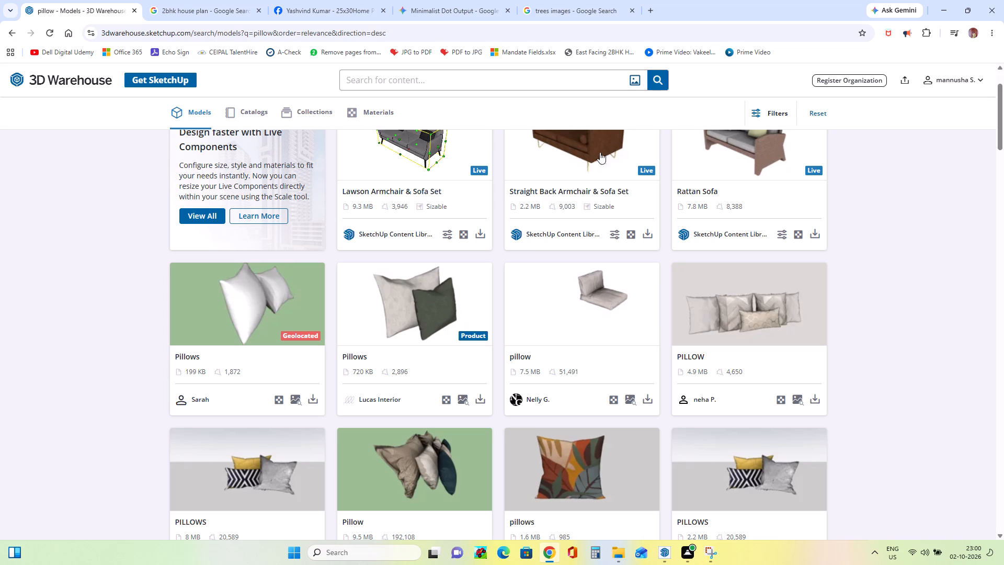
scroll(580, 289, "down", 7)
scroll(580, 289, "up", 6)
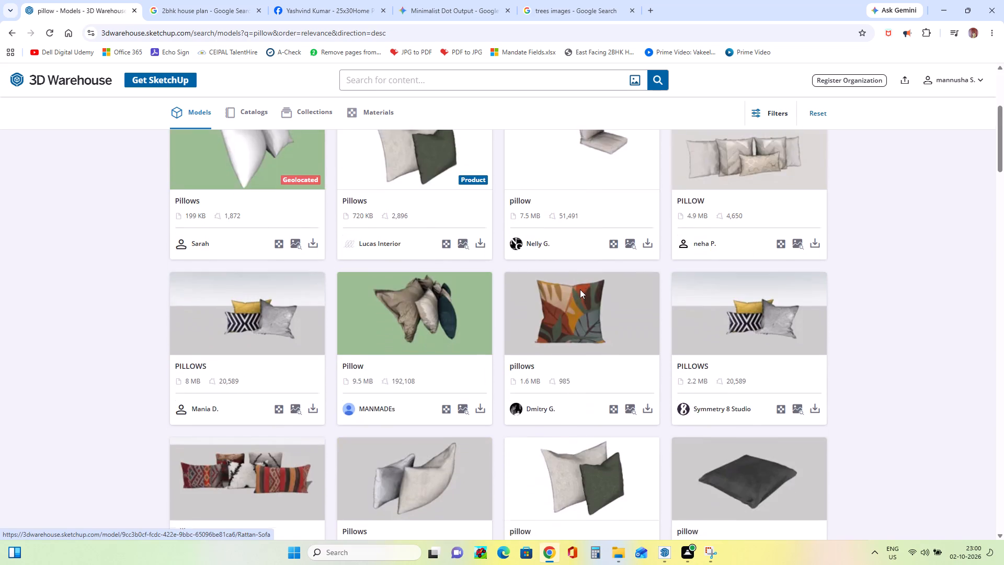
scroll(580, 289, "up", 2)
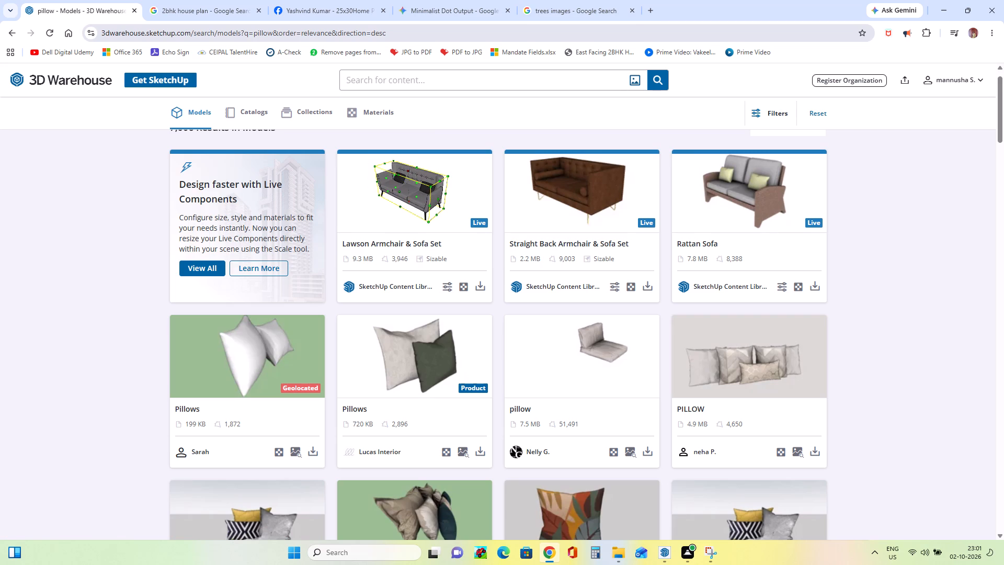
scroll(653, 34, "down", 1)
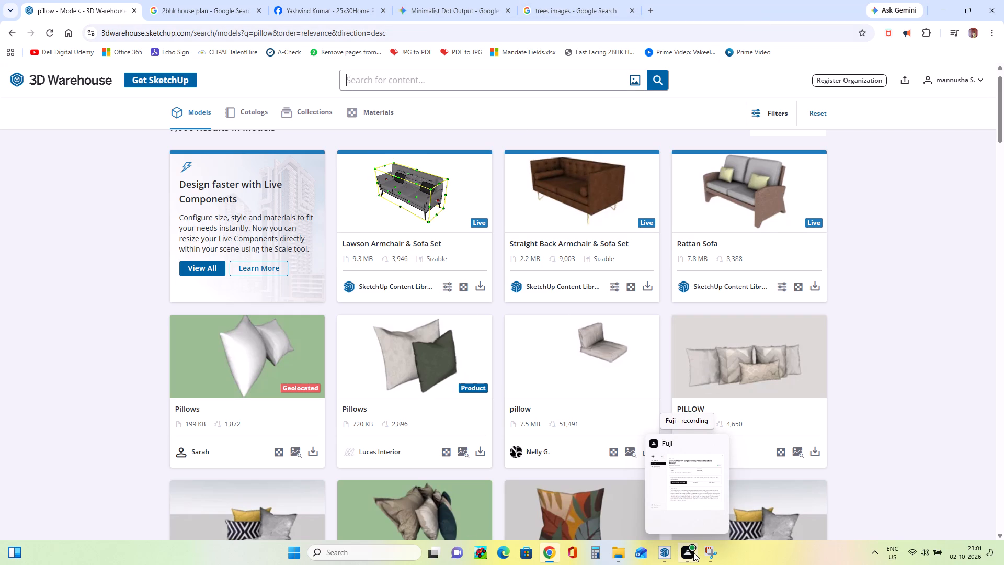
Switch to Snipping Tool to view the captured 25x30 house reference picture.
left_click(720, 554)
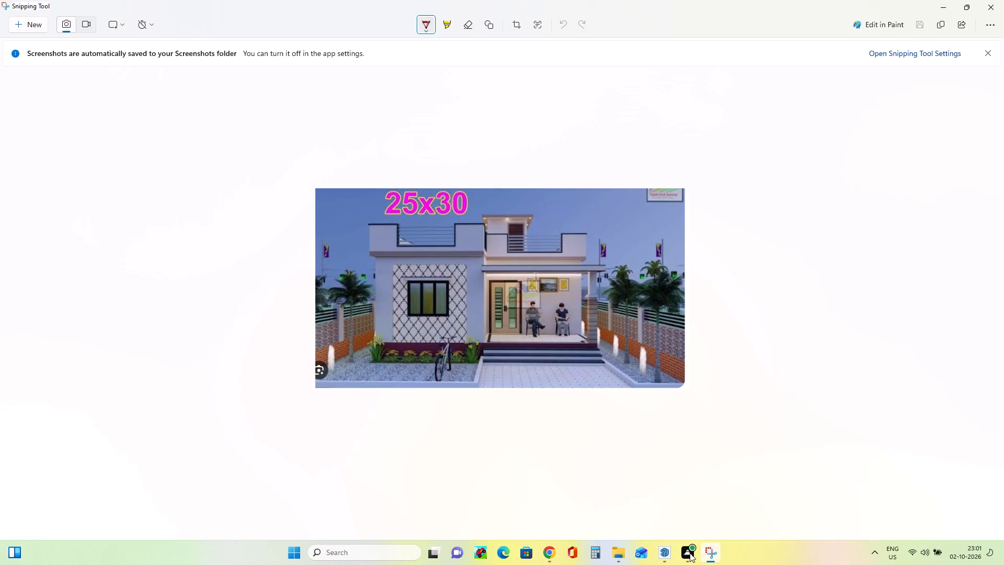
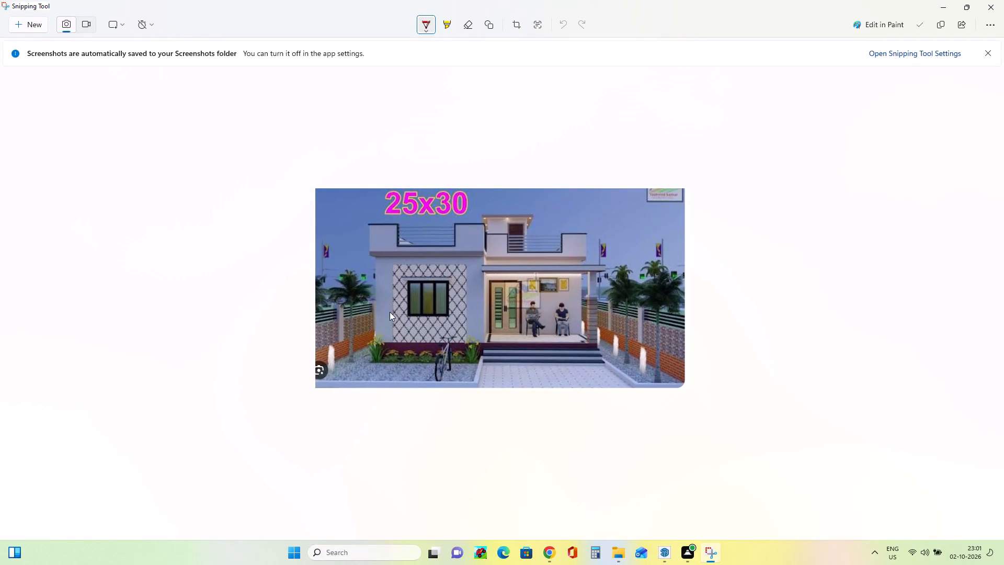
Return to the 3D Warehouse page in Chrome and search its models for "window".
left_click(938, 3)
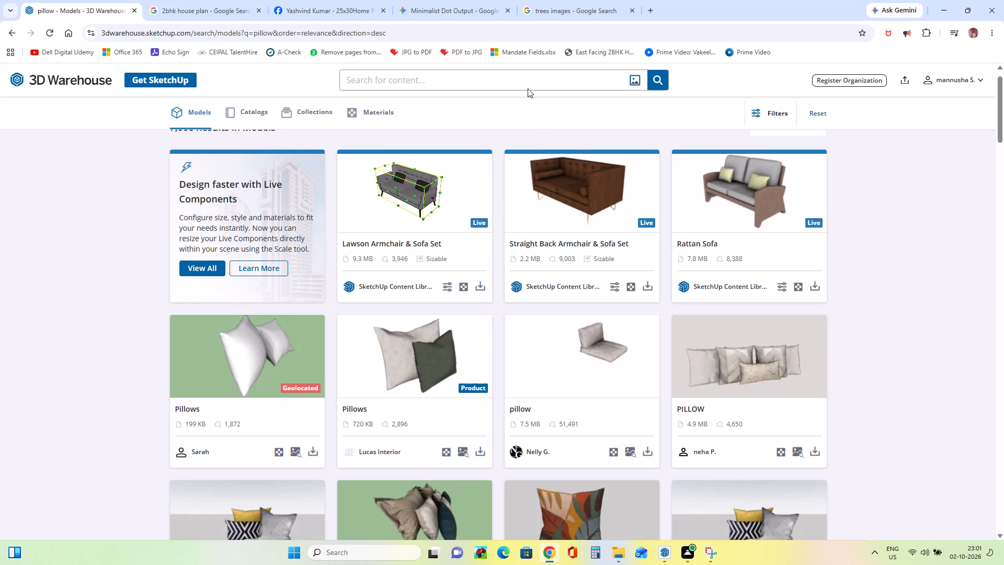
left_click(526, 79)
type("window")
key("Return")
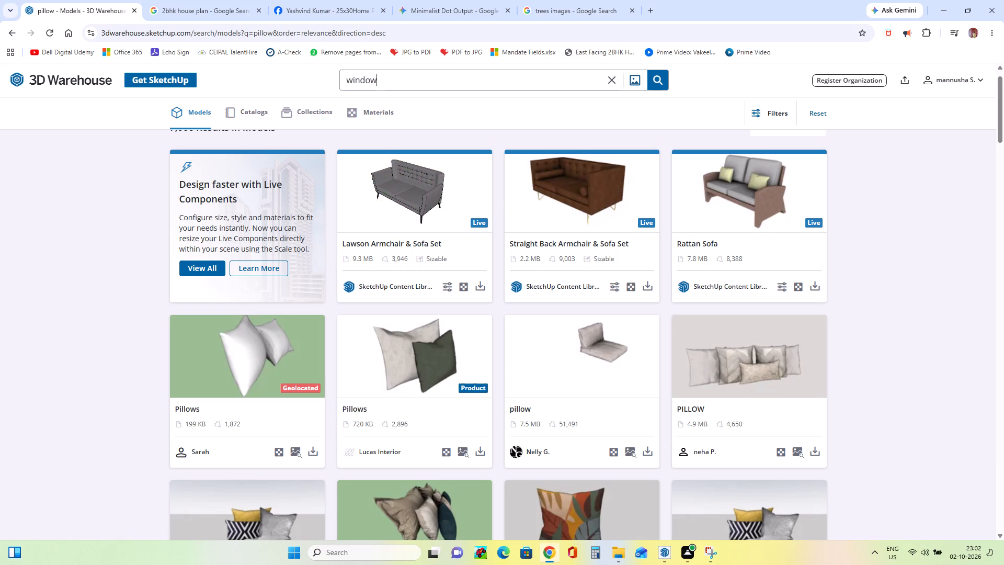
key("Return")
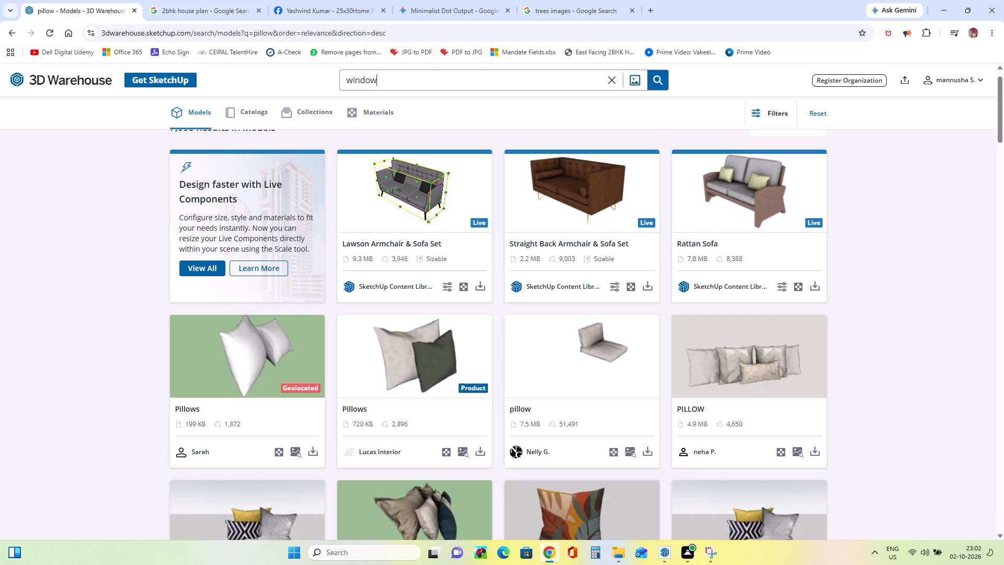
key("Return")
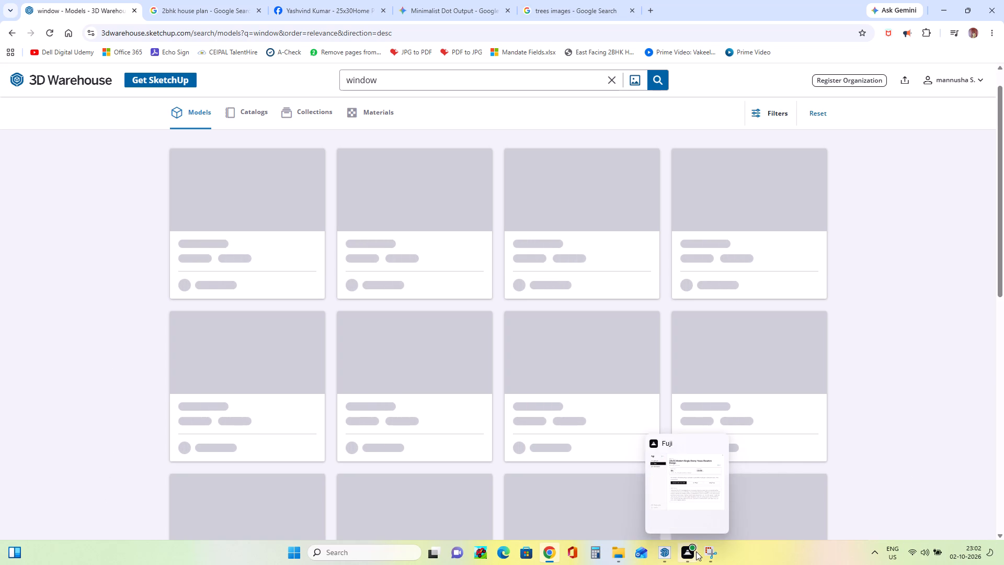
Browse the first batch of 3D Warehouse window models for one resembling the reference picture's dark-framed front window.
left_click(659, 552)
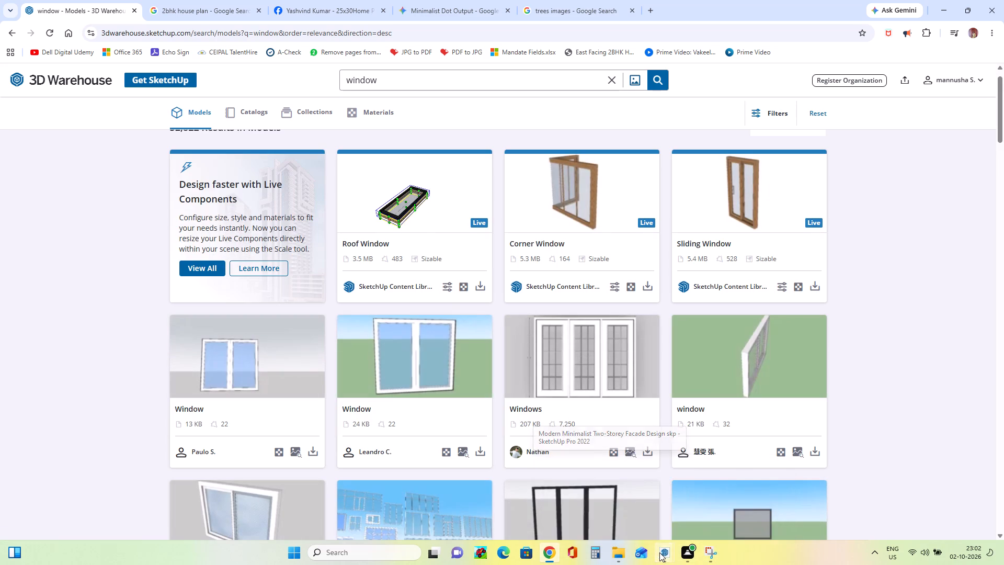
scroll(727, 407, "down", 3)
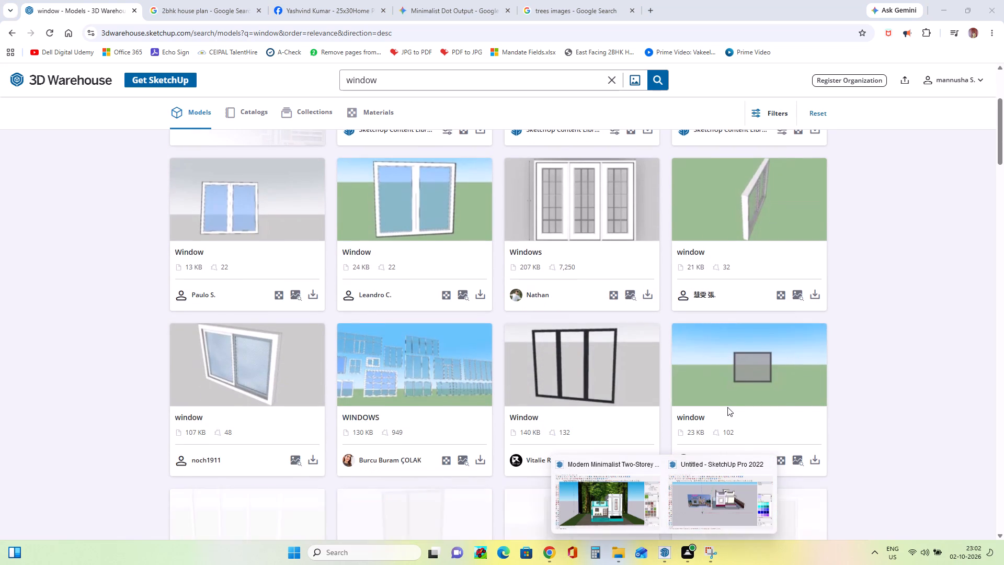
scroll(729, 400, "down", 6)
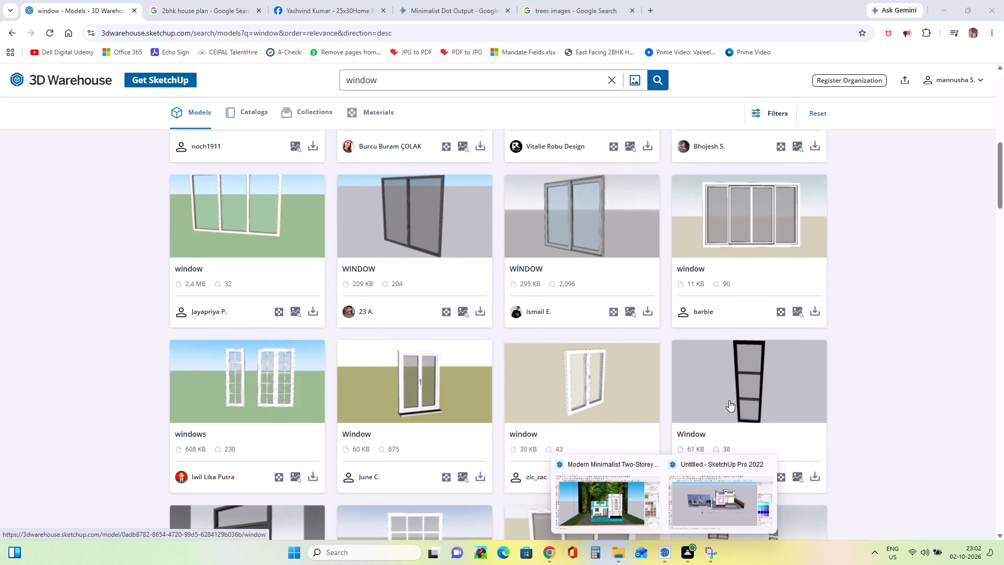
scroll(729, 400, "up", 4)
scroll(729, 400, "down", 17)
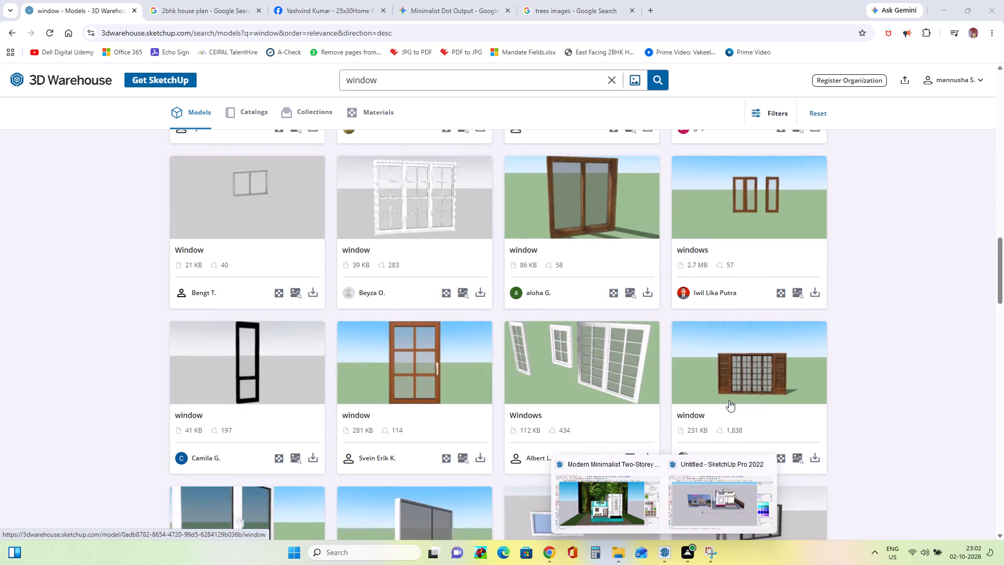
scroll(729, 400, "down", 5)
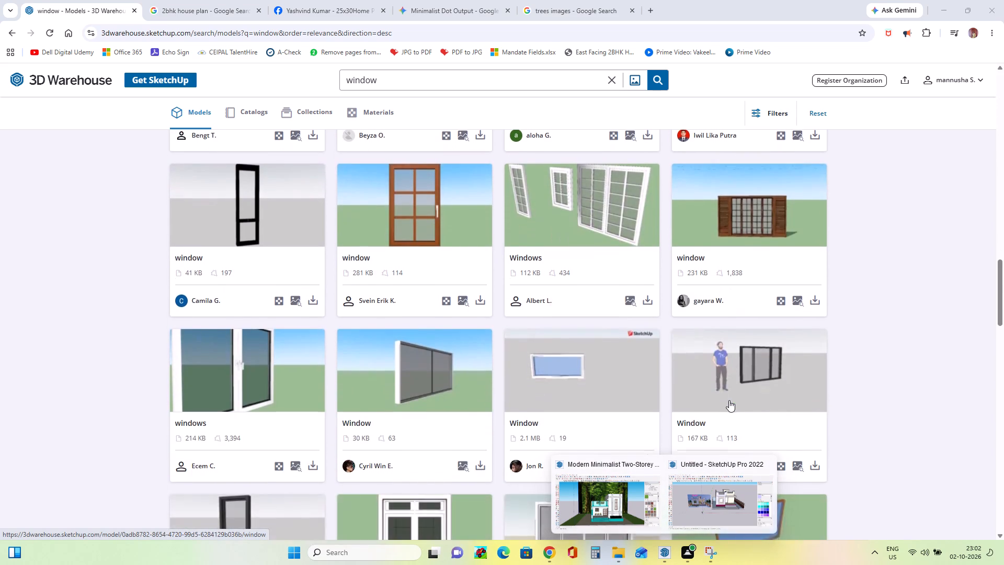
scroll(729, 400, "down", 10)
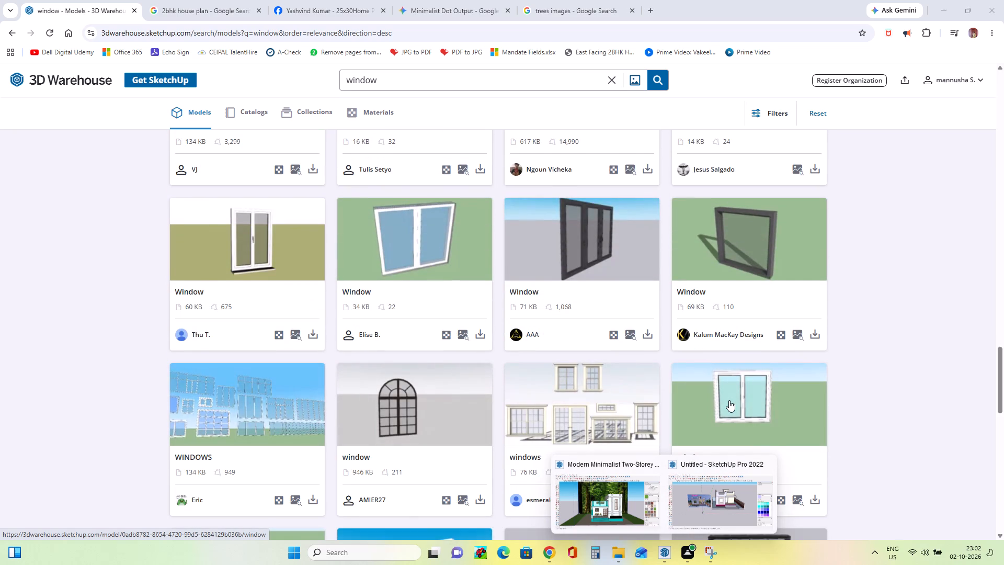
scroll(729, 400, "down", 7)
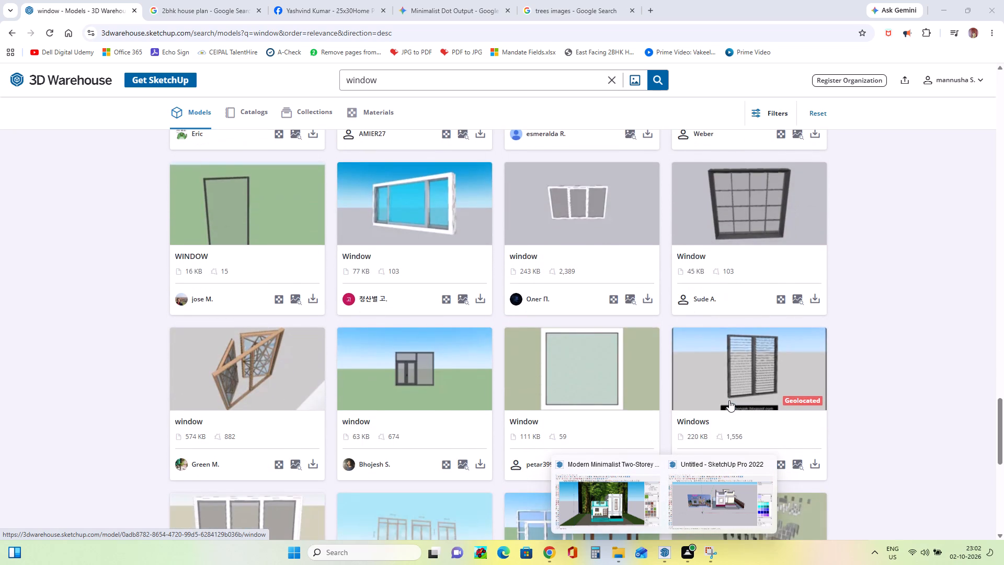
scroll(729, 400, "down", 8)
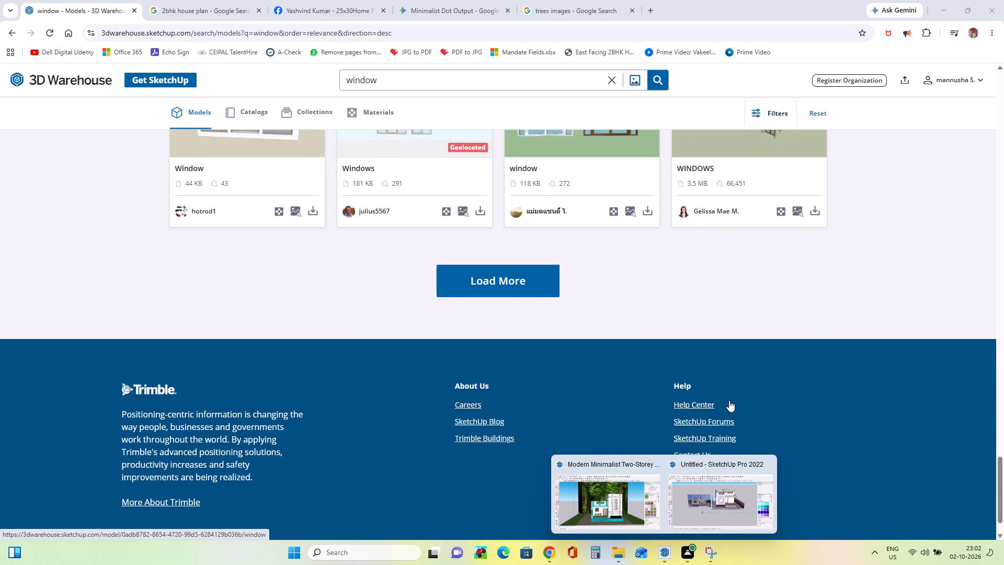
Load more window models and compare them with the earlier ones to choose a dark-framed, multi-pane window.
left_click(537, 282)
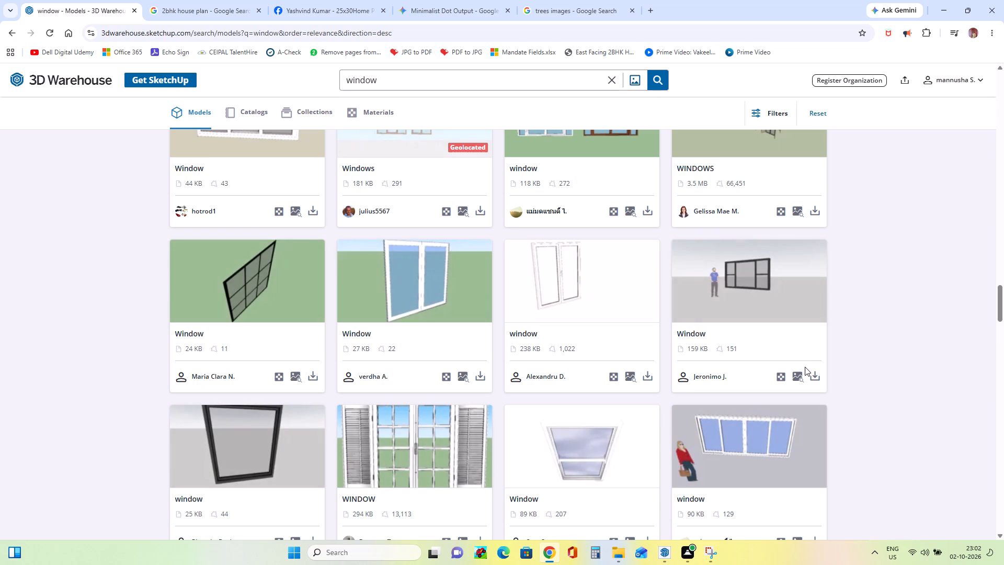
scroll(746, 302, "down", 3)
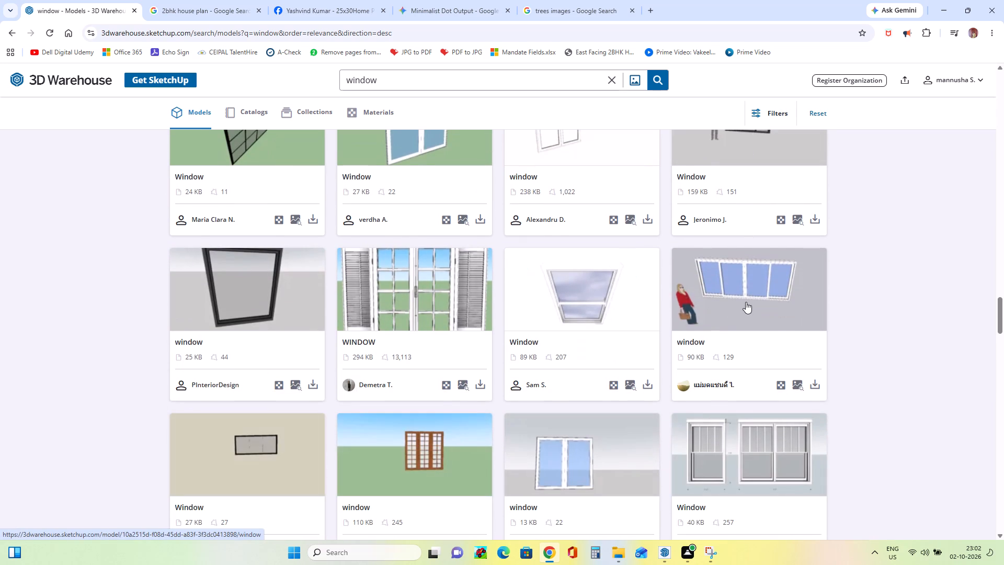
scroll(746, 302, "down", 3)
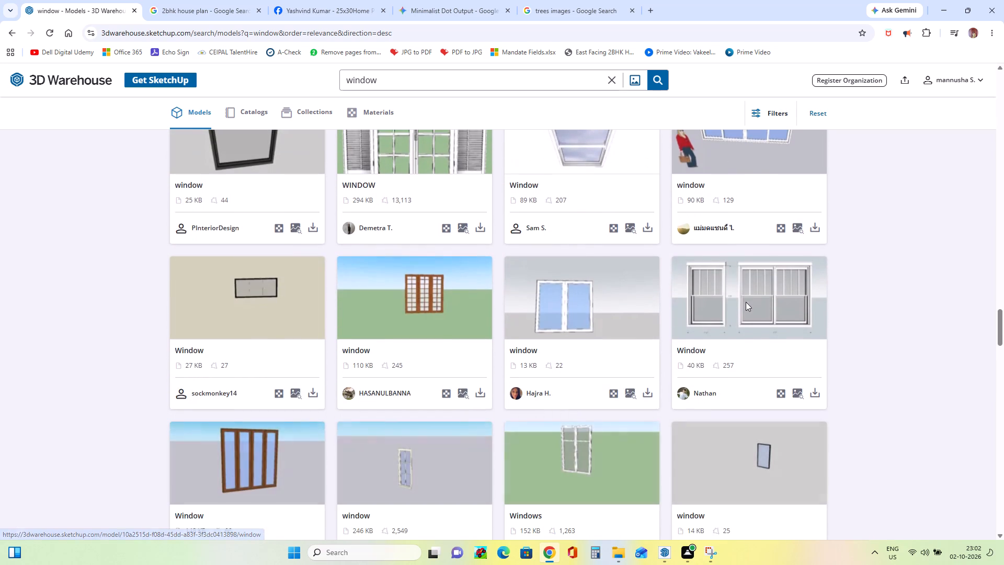
scroll(746, 302, "down", 7)
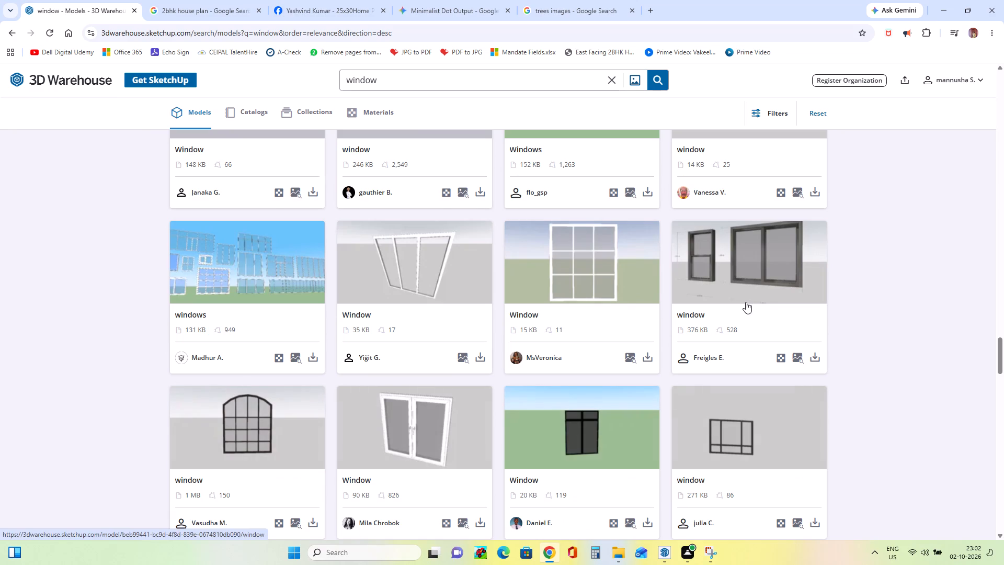
scroll(746, 302, "down", 11)
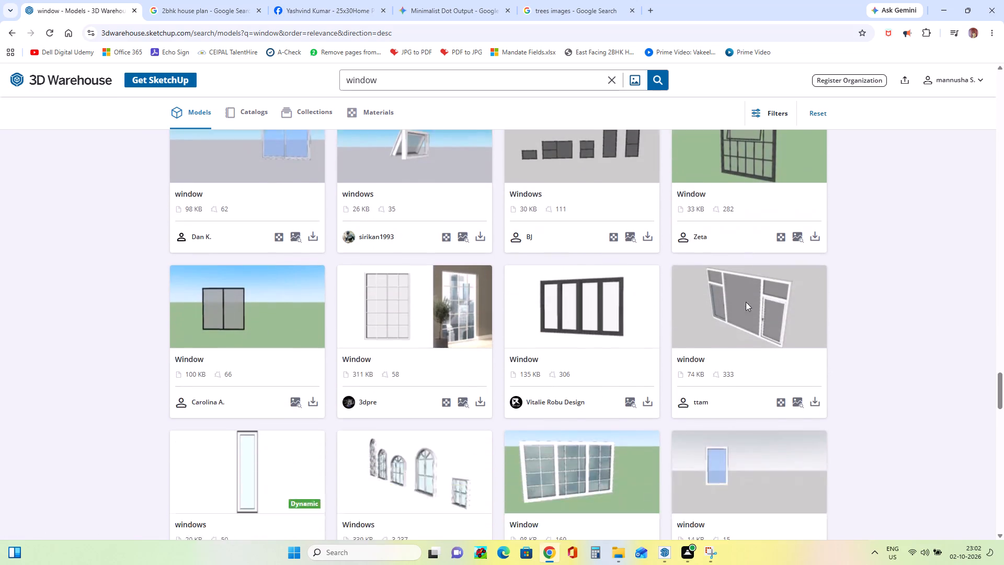
scroll(746, 302, "down", 10)
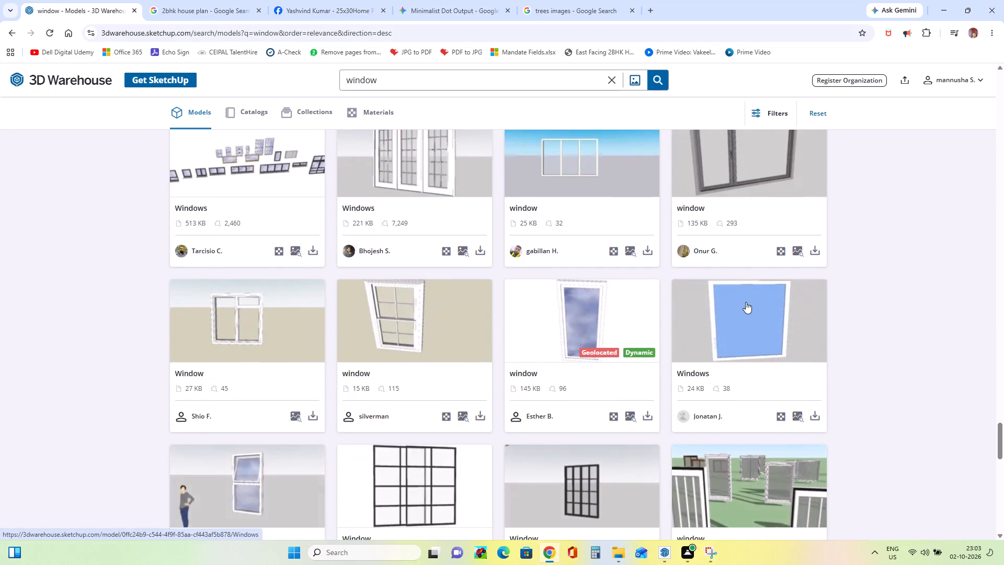
scroll(746, 302, "down", 9)
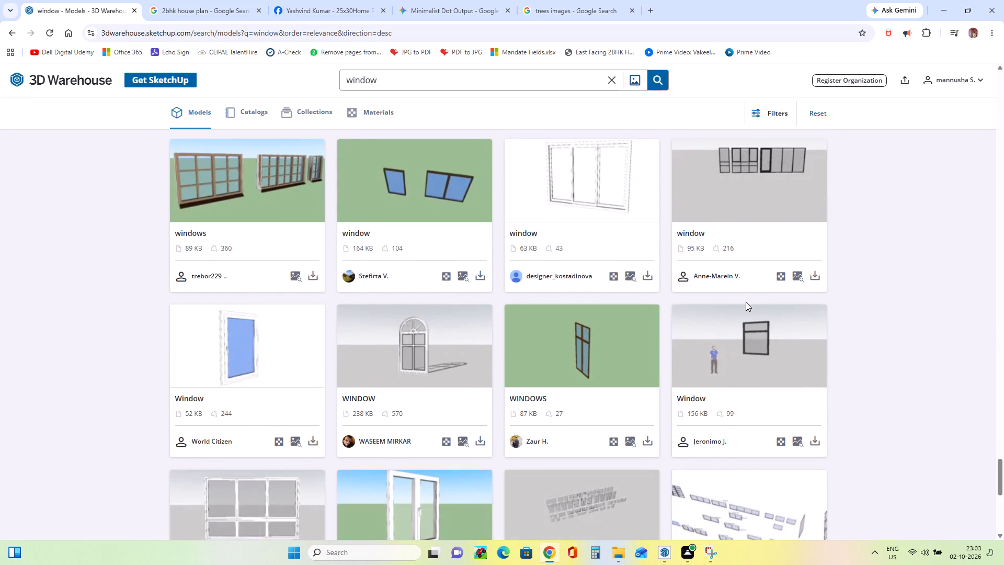
scroll(746, 302, "down", 4)
scroll(746, 302, "up", 10)
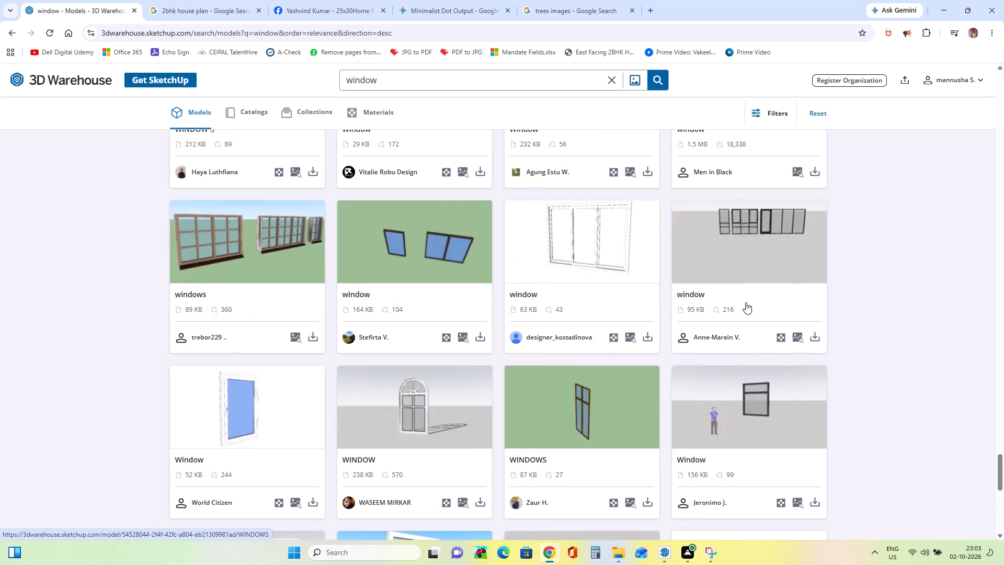
scroll(746, 302, "up", 17)
scroll(746, 302, "up", 16)
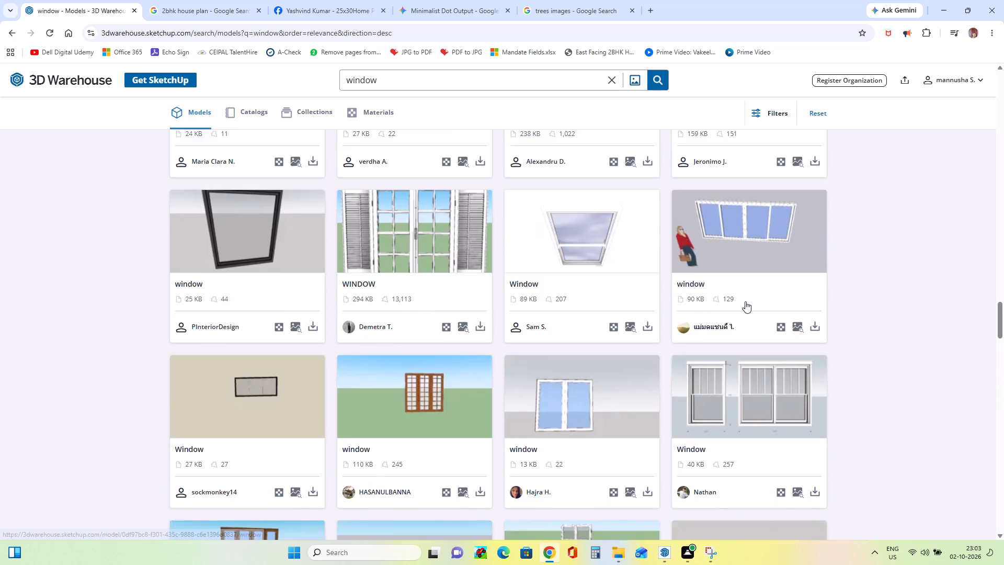
scroll(745, 301, "up", 15)
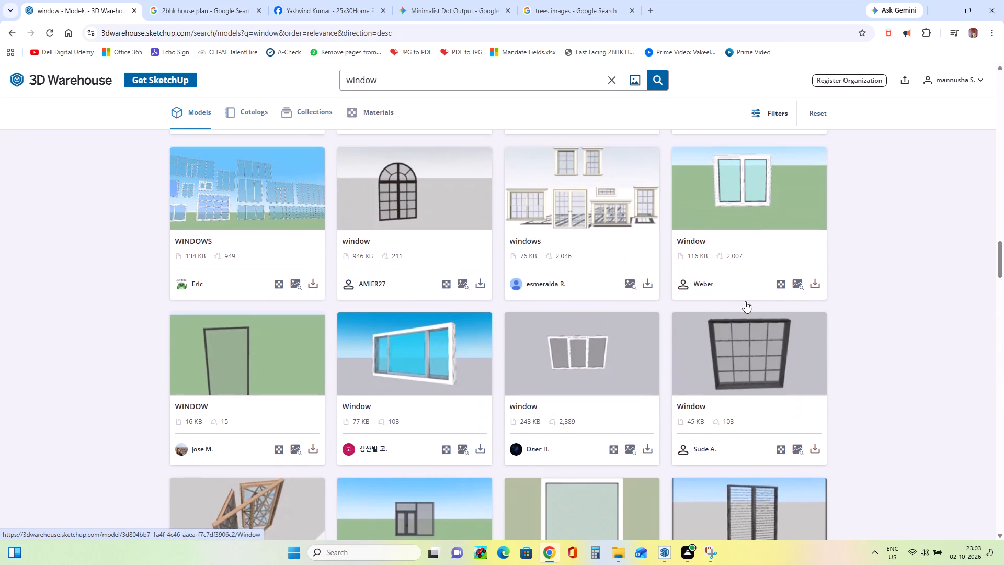
scroll(745, 301, "down", 1)
scroll(745, 301, "up", 17)
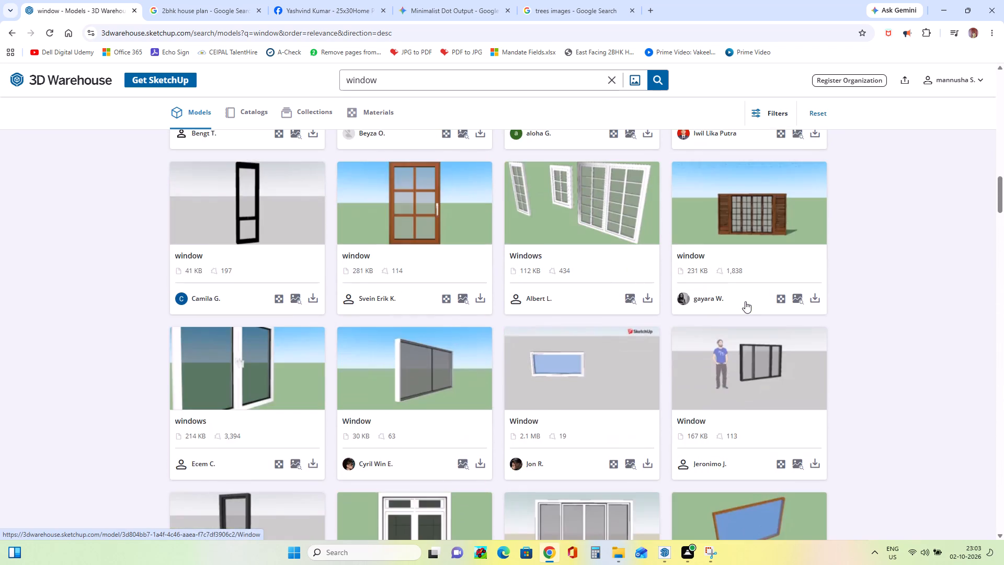
scroll(745, 301, "up", 15)
scroll(745, 301, "up", 9)
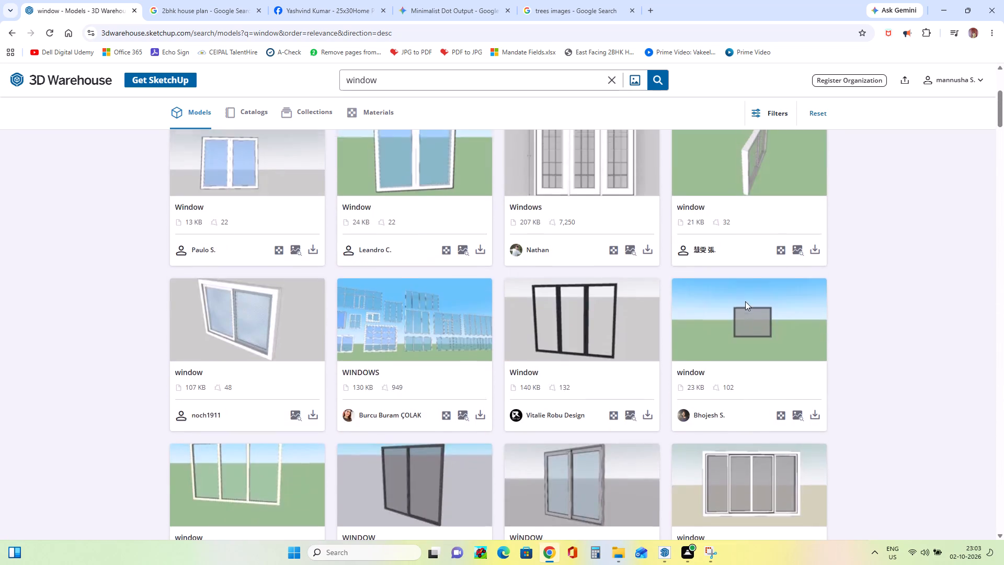
scroll(745, 301, "up", 9)
scroll(745, 301, "down", 4)
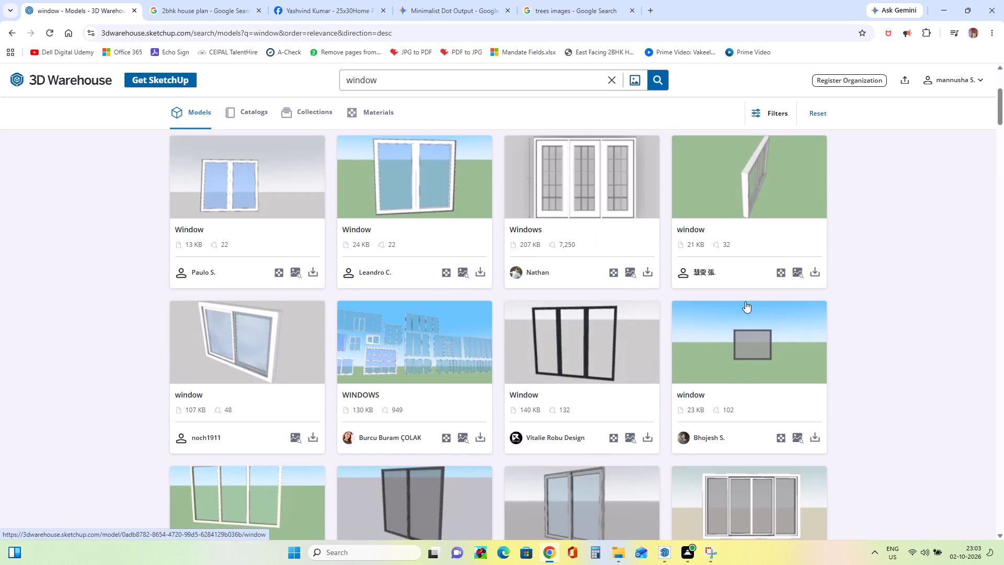
Download the black-framed three-pane Window model by Vitalie Robu Design as a SketchUp file.
left_click(647, 437)
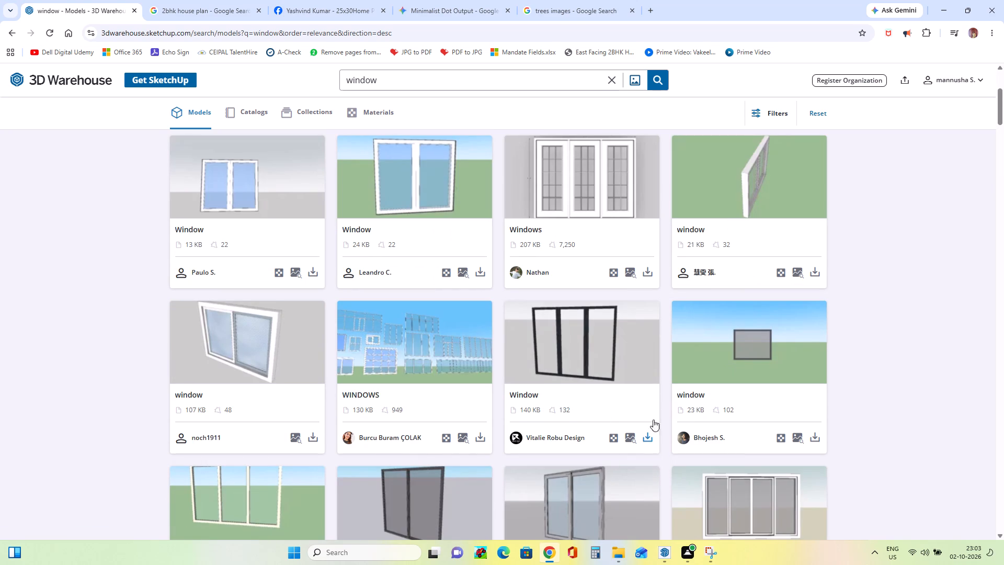
double_click(667, 460)
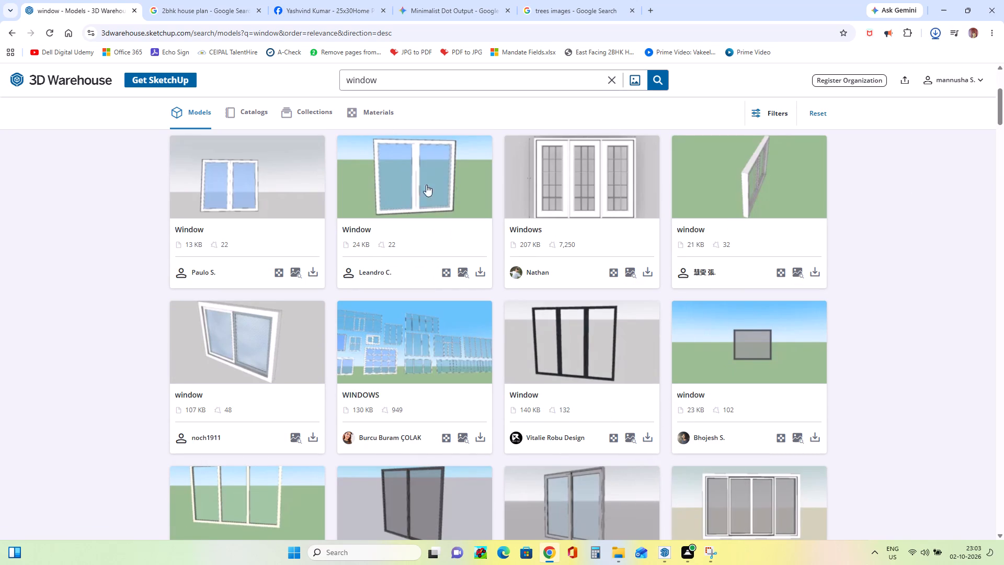
Search the 3D Warehouse models for "glass door".
left_click(463, 83)
key("BackSpace")
key("BackSpace")
key("BackSpace")
key("BackSpace")
key("BackSpace")
key("BackSpace")
key("BackSpace")
key("BackSpace")
key("BackSpace")
key("BackSpace")
key("BackSpace")
key("BackSpace")
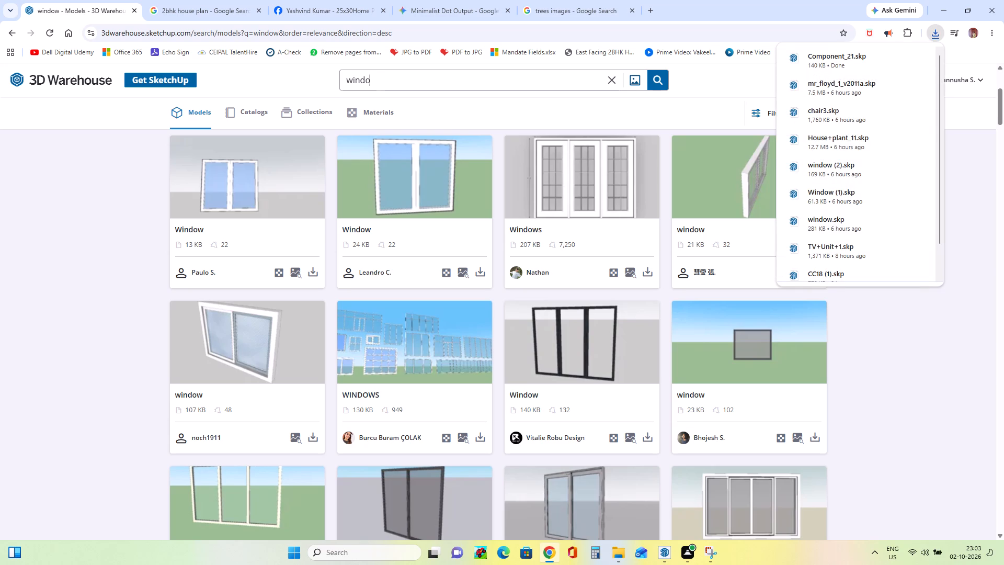
key("d")
type("oo")
key("BackSpace")
key("BackSpace")
key("BackSpace")
key("BackSpace")
type("glass door")
key("Return")
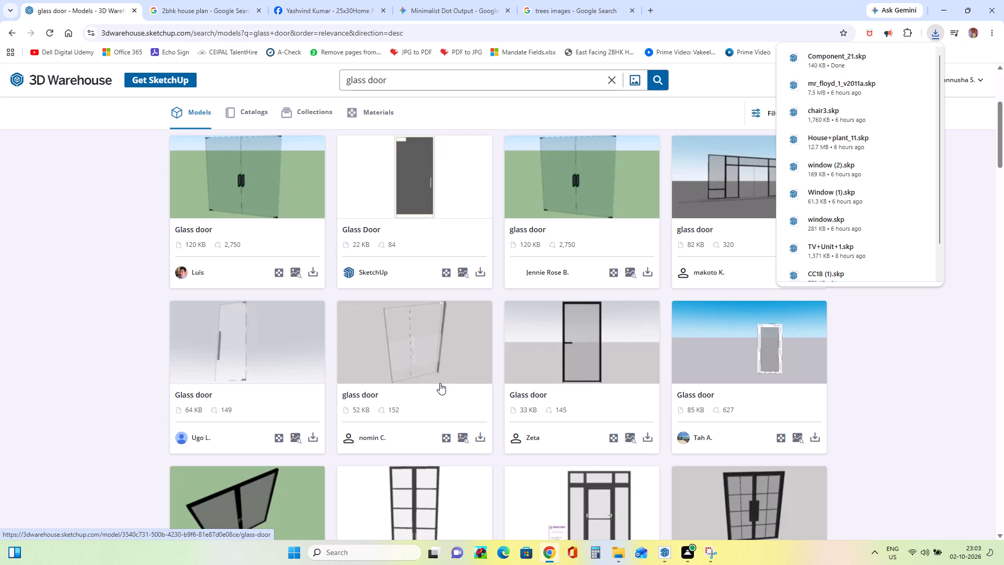
Browse the glass door models and check the entrance door in the 25x30 reference picture in Snipping Tool.
scroll(440, 383, "down", 2)
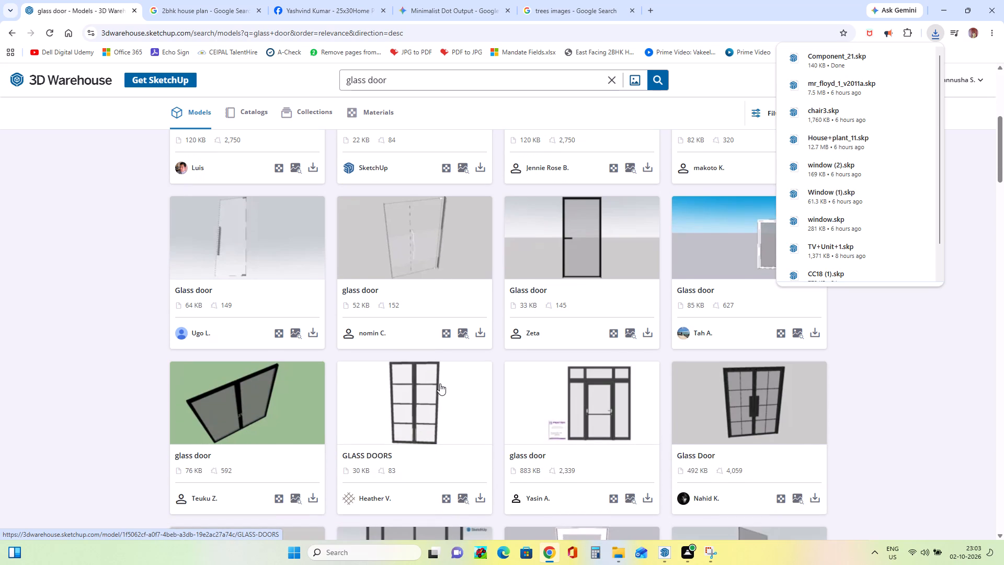
scroll(440, 380, "down", 3)
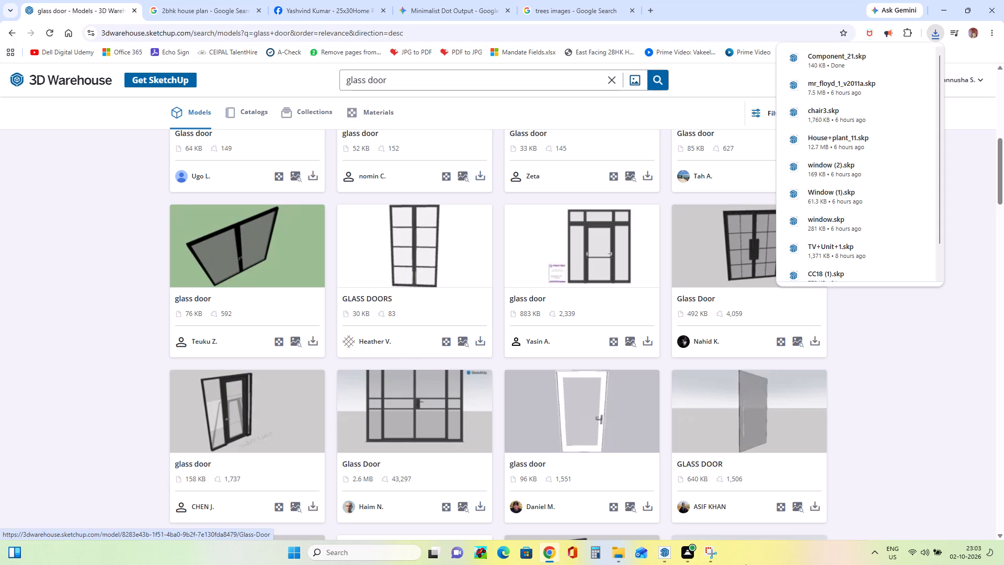
left_click(706, 552)
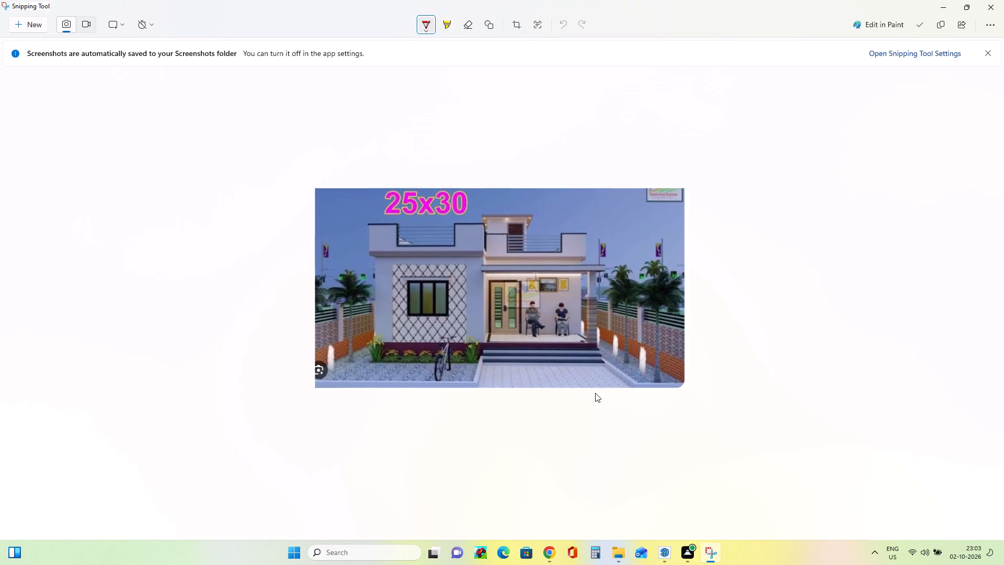
left_click(591, 405)
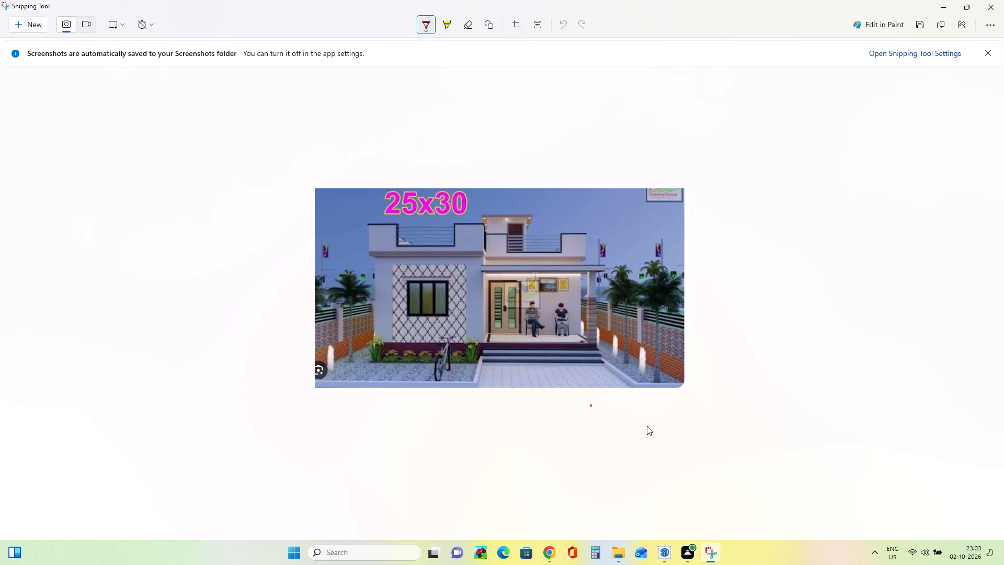
left_click(937, 6)
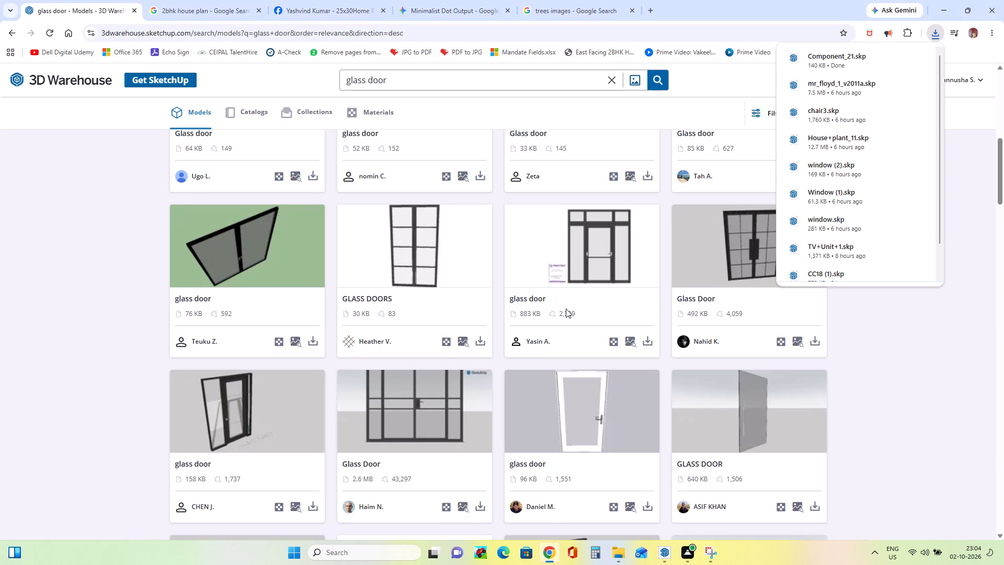
Look through the rest of the loaded glass door models for one resembling the reference picture's entrance door.
scroll(566, 309, "down", 3)
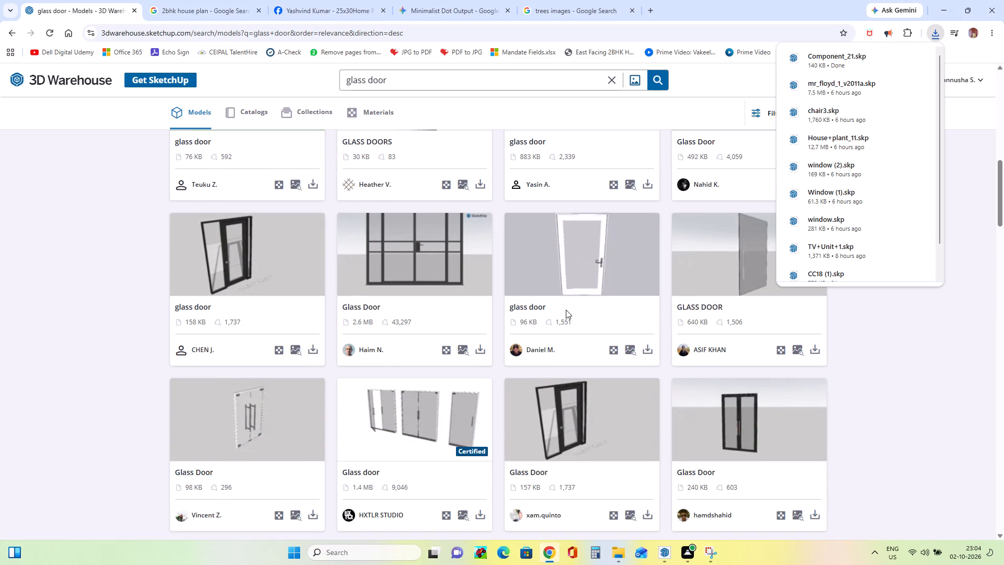
scroll(566, 310, "down", 3)
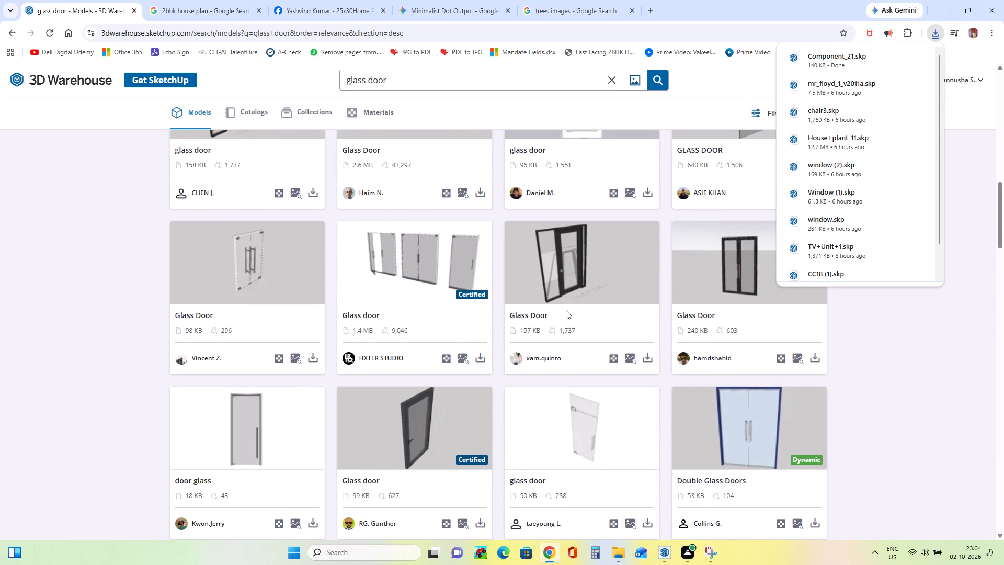
scroll(566, 310, "down", 2)
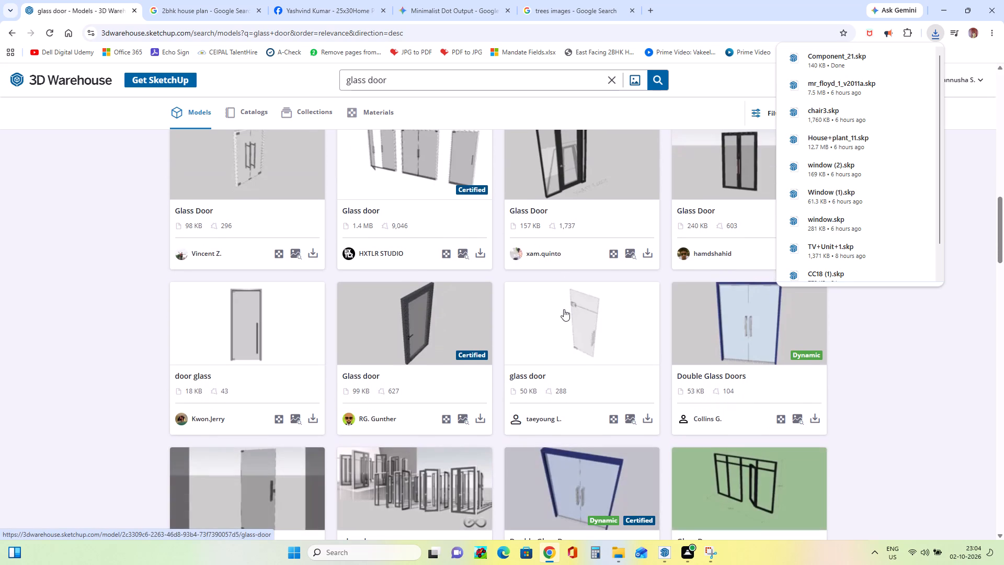
scroll(564, 309, "down", 3)
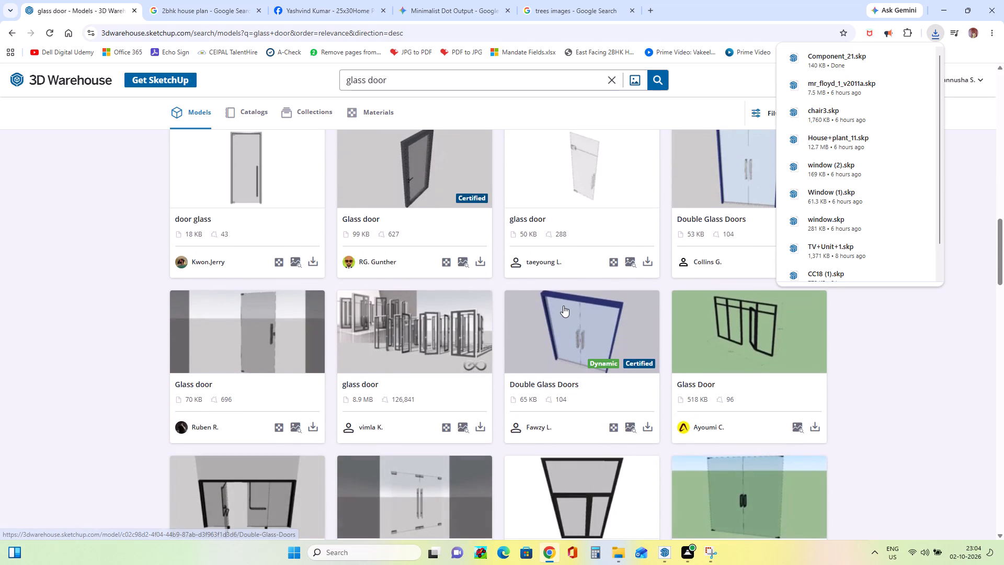
scroll(563, 306, "down", 5)
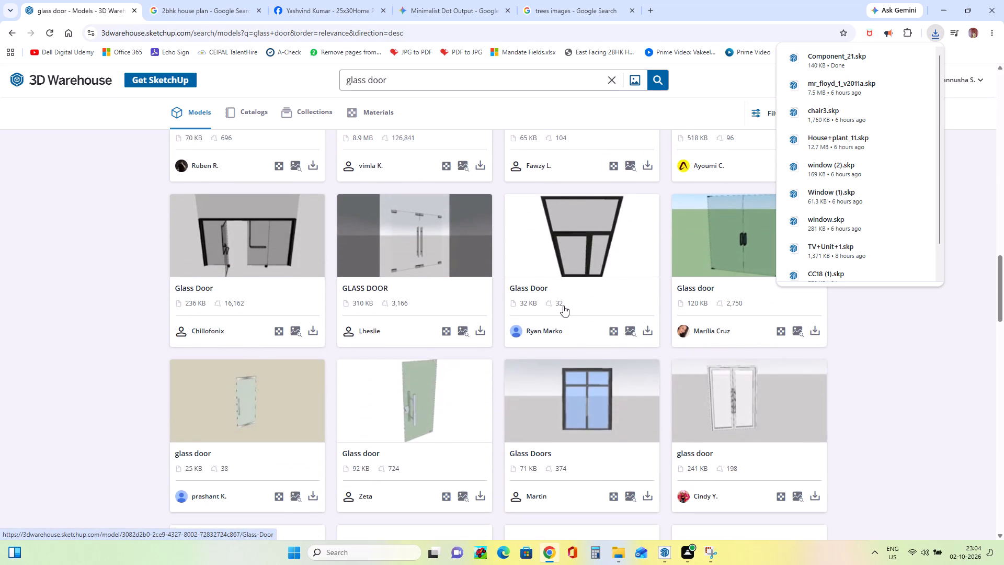
scroll(563, 305, "down", 4)
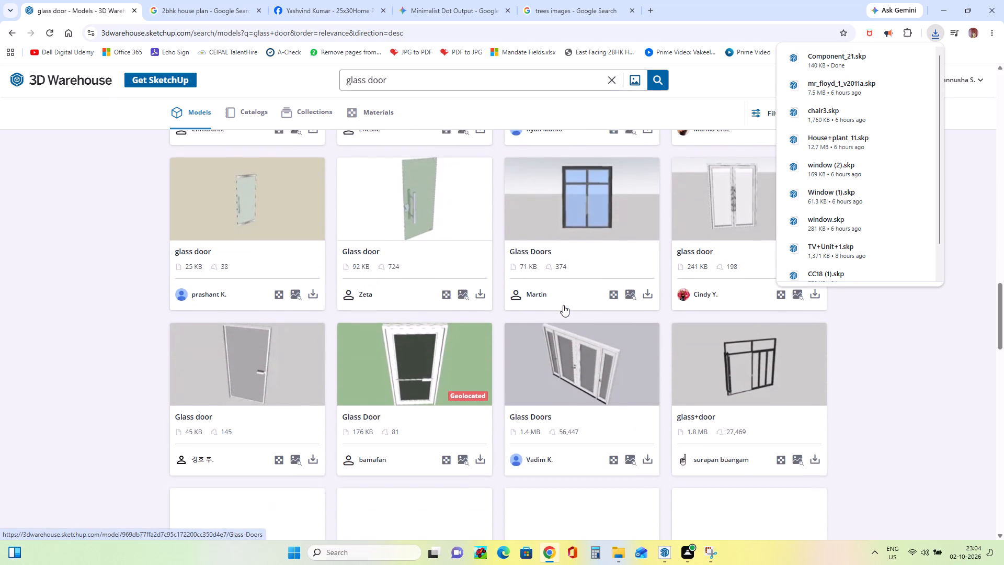
scroll(563, 305, "down", 5)
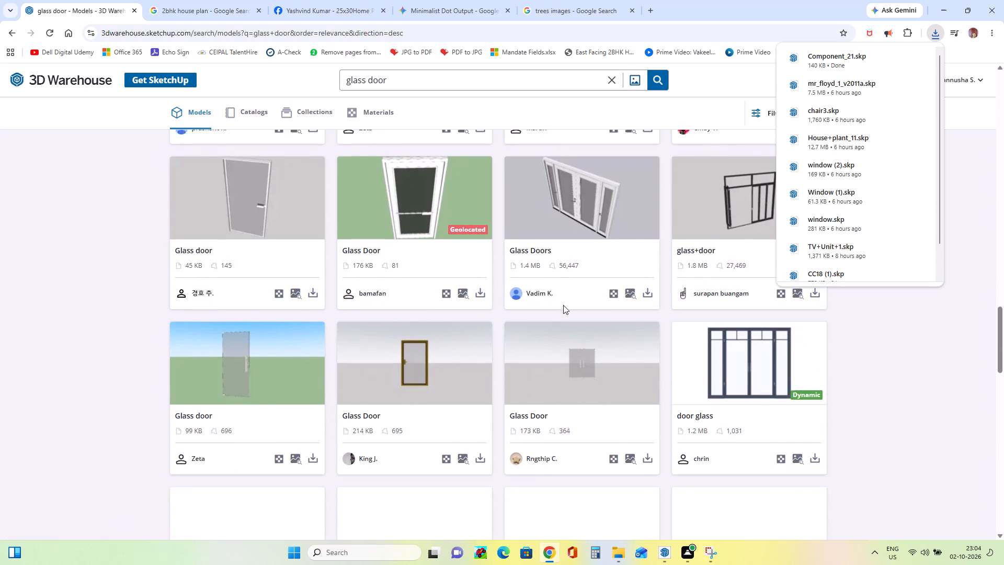
scroll(563, 305, "down", 2)
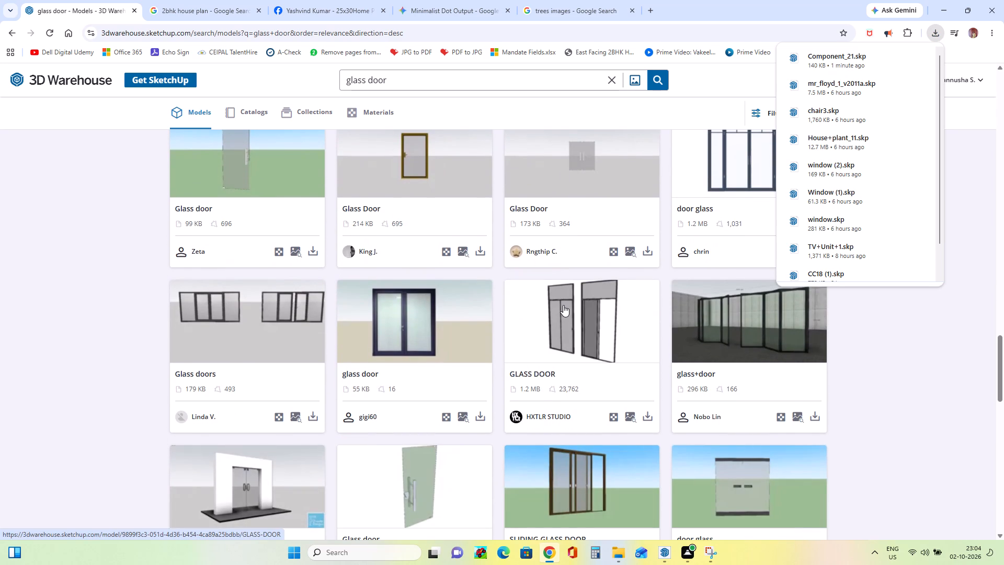
scroll(563, 304, "down", 1)
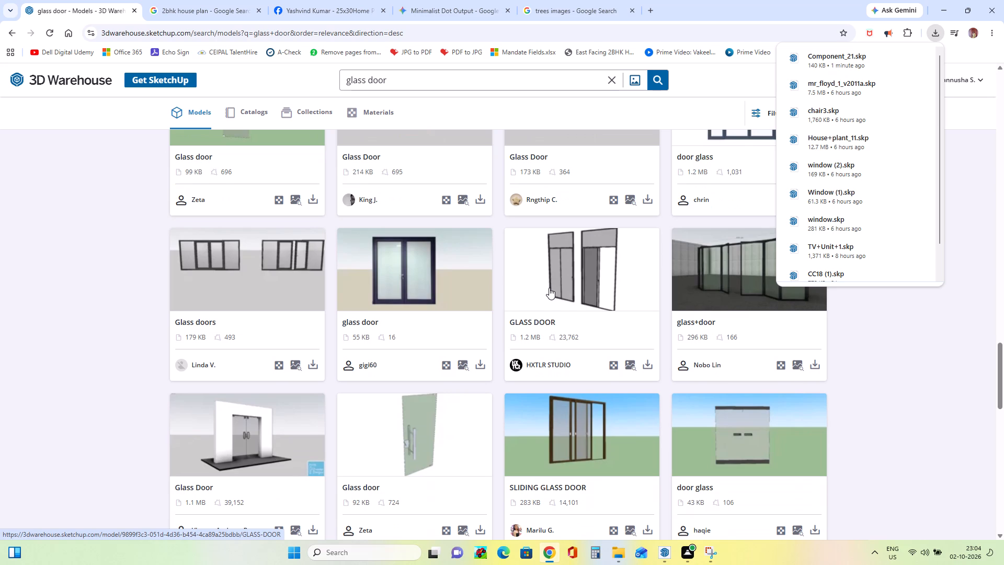
scroll(549, 288, "down", 5)
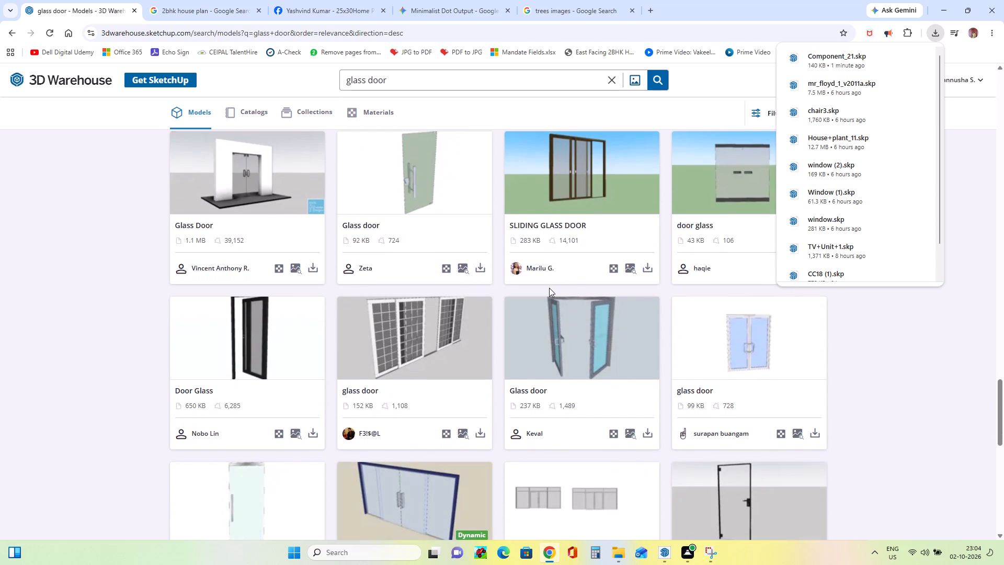
scroll(549, 288, "down", 1)
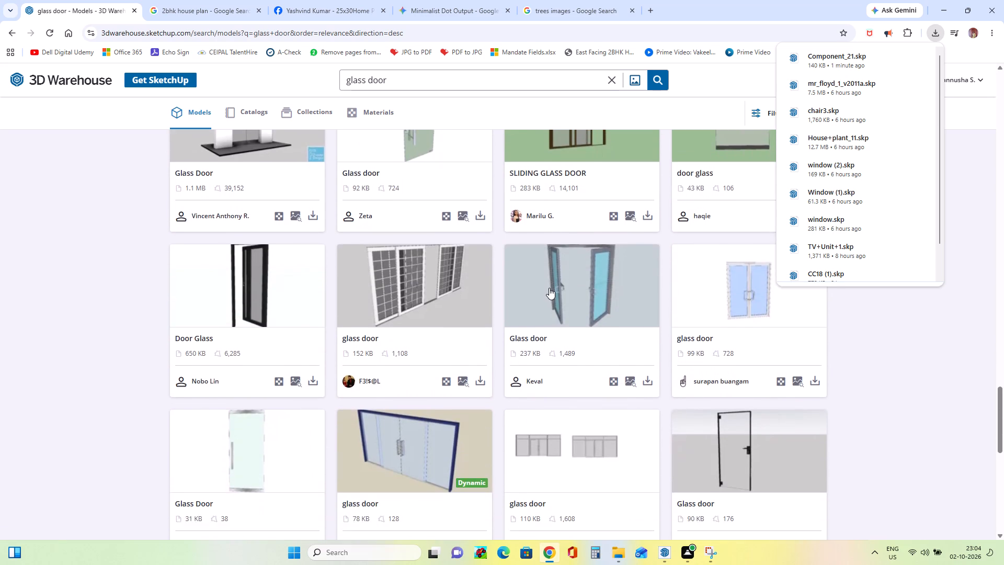
scroll(549, 288, "down", 6)
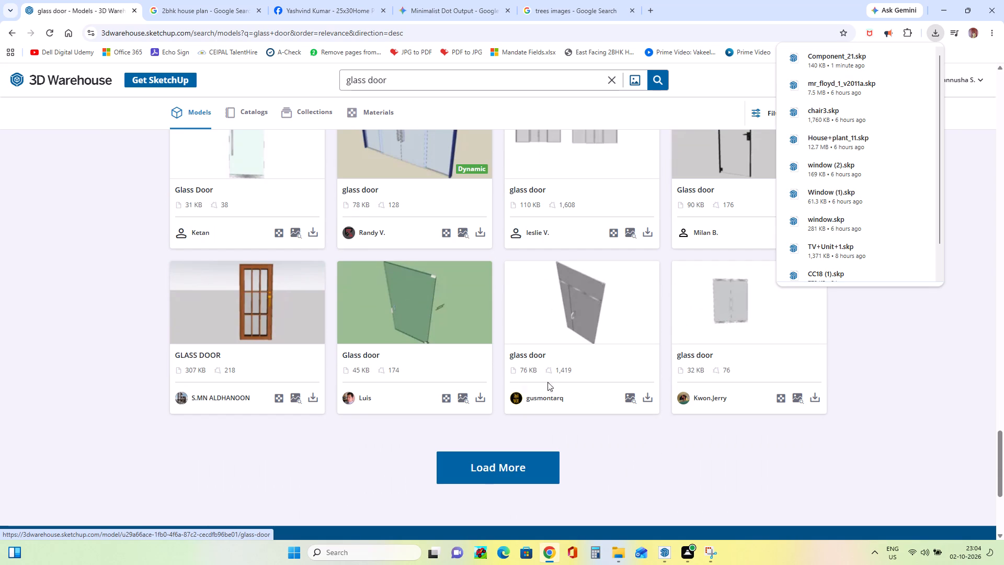
Load more glass door models and examine the new batch for a dark-framed entrance door.
left_click(519, 465)
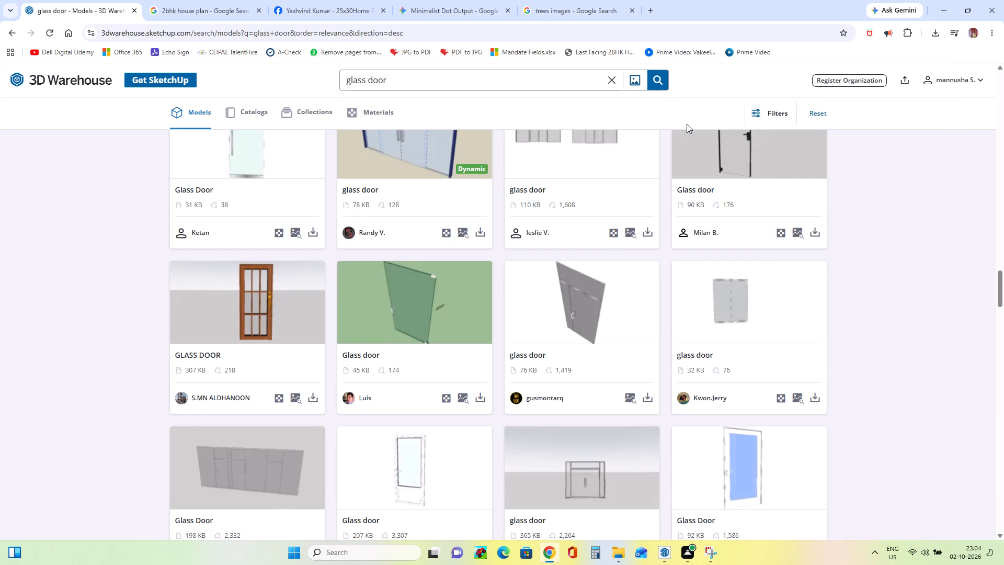
scroll(687, 124, "down", 1)
scroll(644, 264, "down", 2)
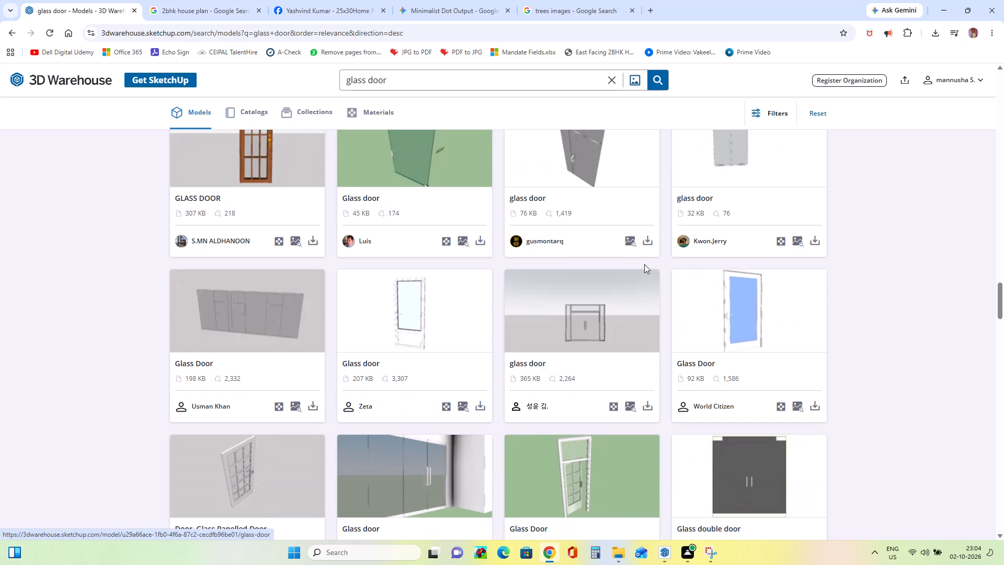
scroll(644, 264, "down", 3)
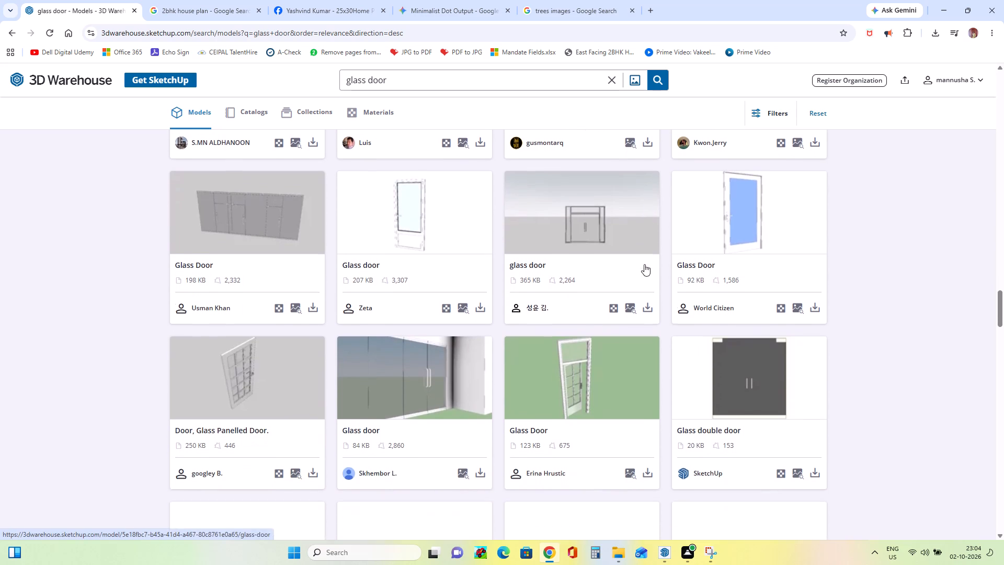
scroll(644, 264, "down", 4)
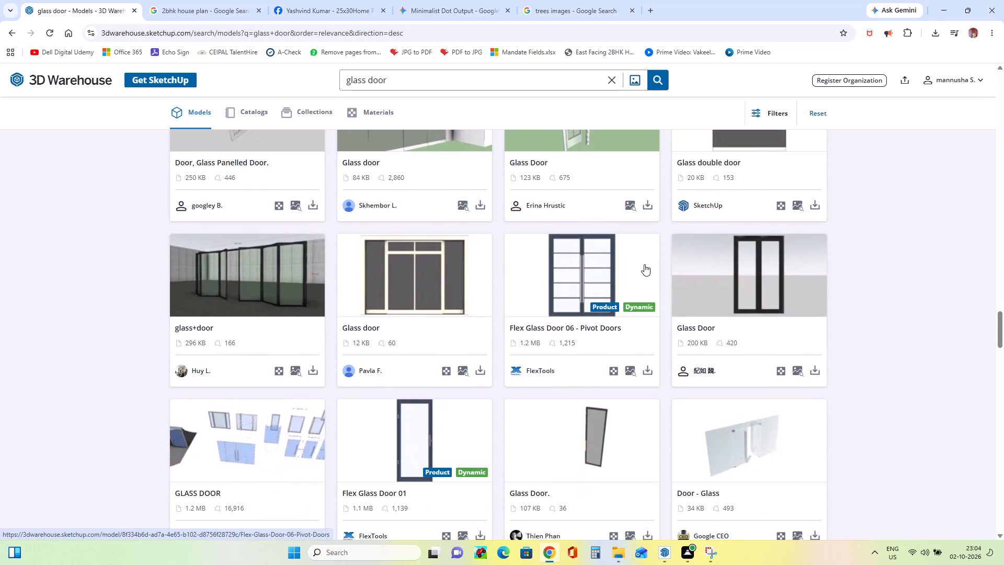
scroll(644, 264, "down", 3)
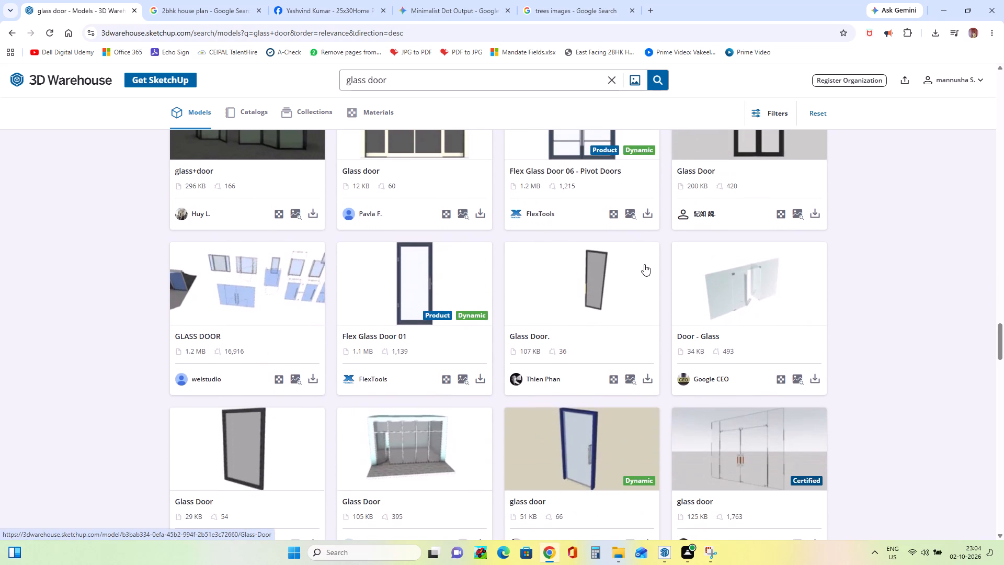
scroll(644, 264, "down", 6)
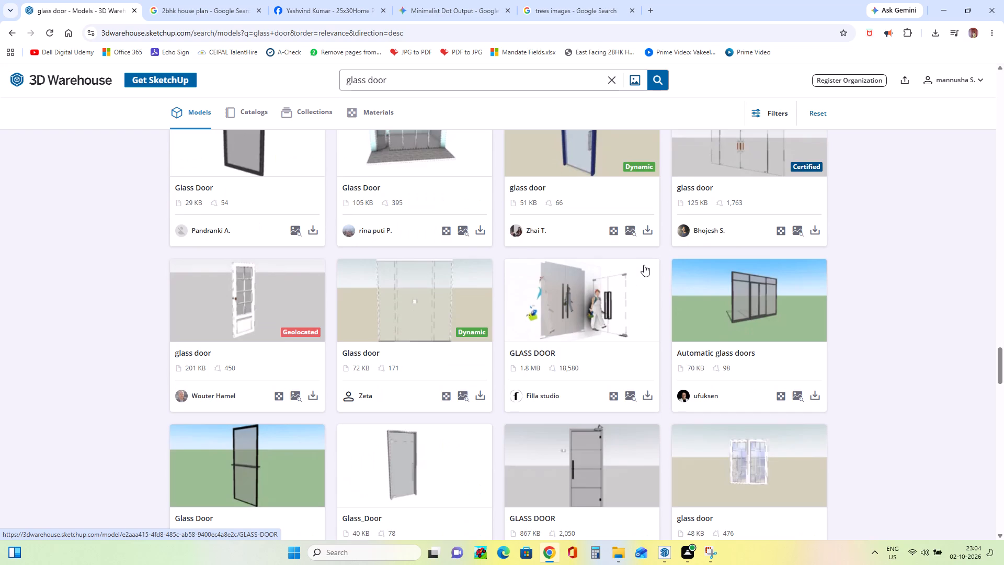
scroll(644, 265, "down", 5)
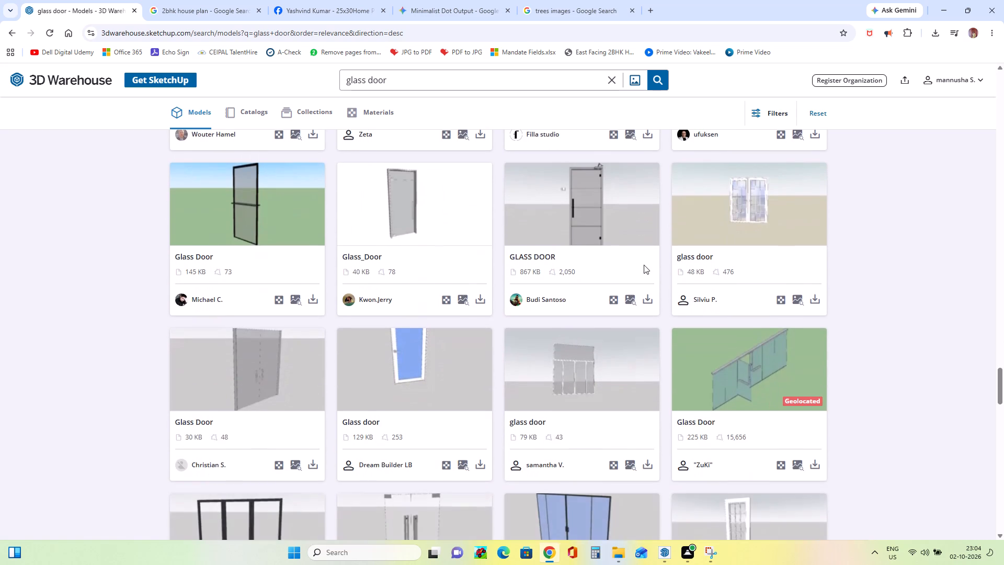
scroll(644, 265, "down", 8)
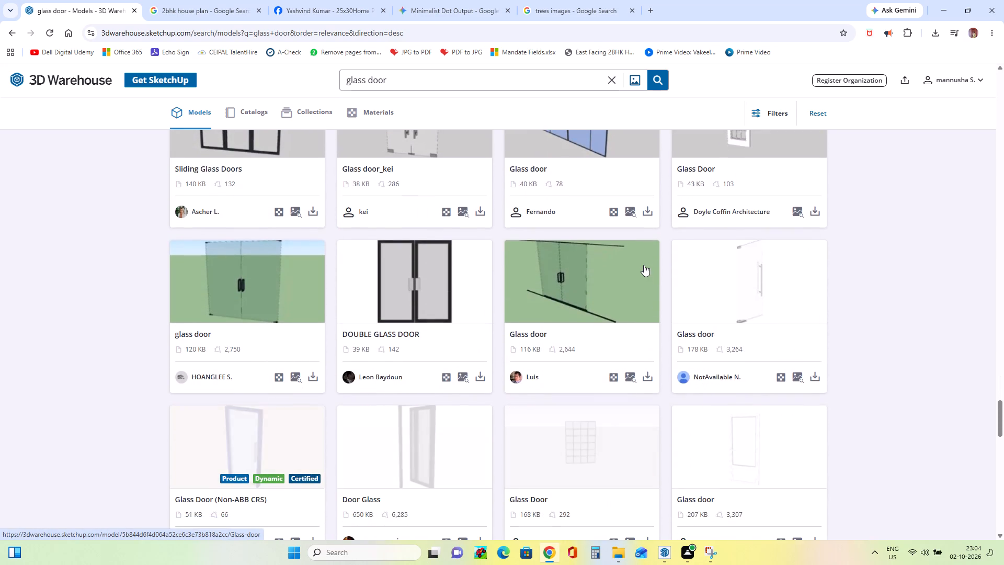
scroll(644, 265, "down", 6)
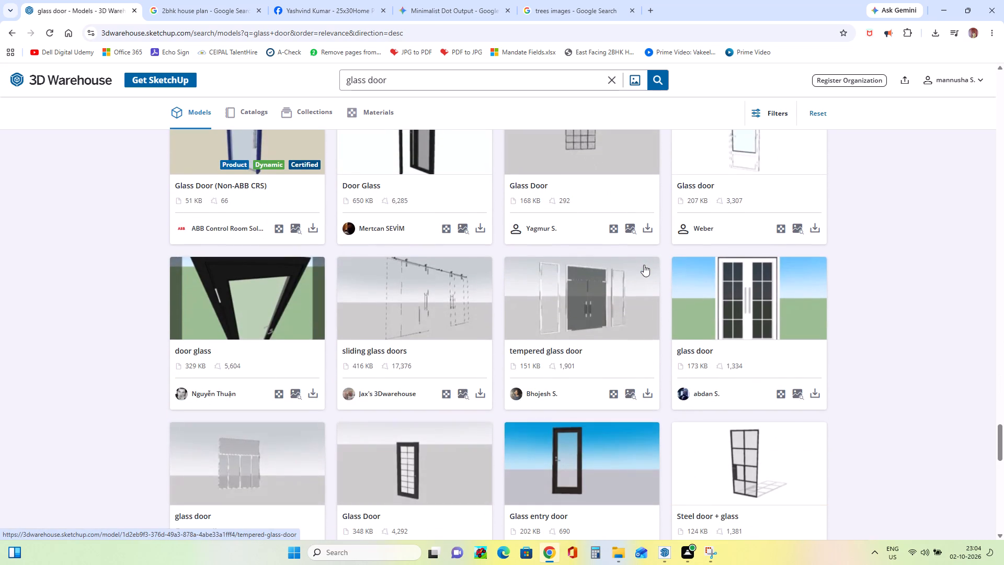
Inspect the grid-paned Glass Door model on its detail page and return to the search results.
scroll(644, 265, "up", 2)
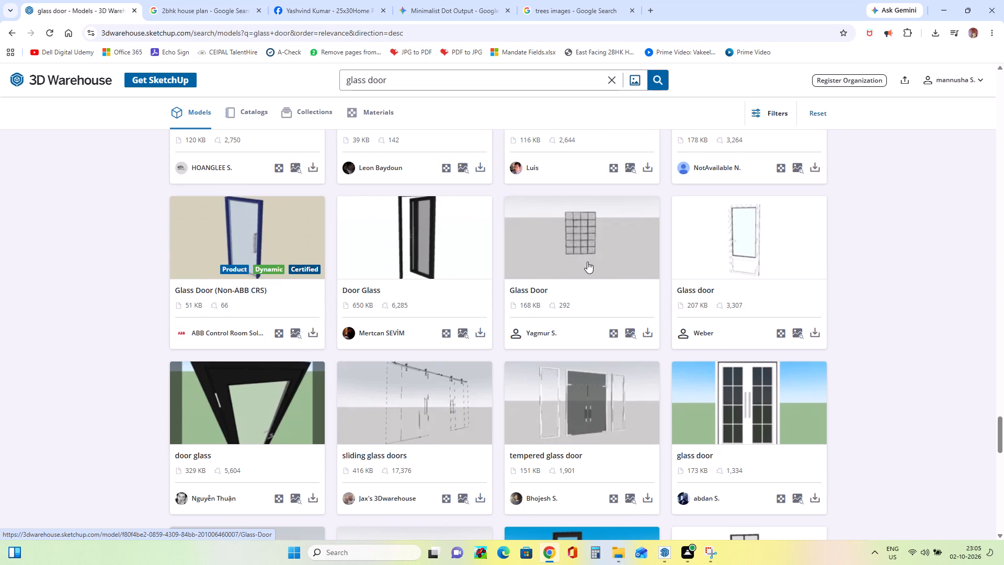
scroll(587, 264, "down", 4)
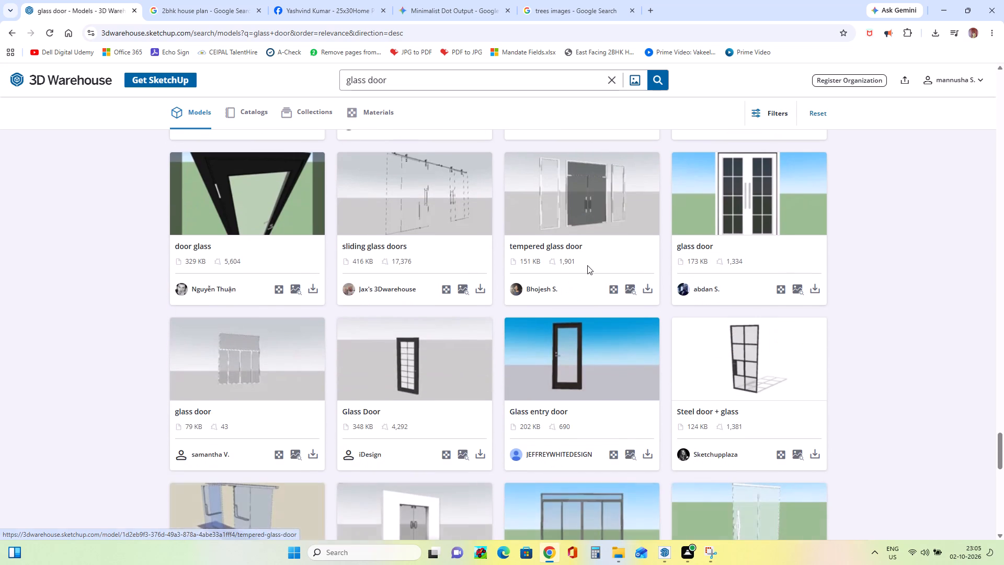
scroll(587, 266, "up", 4)
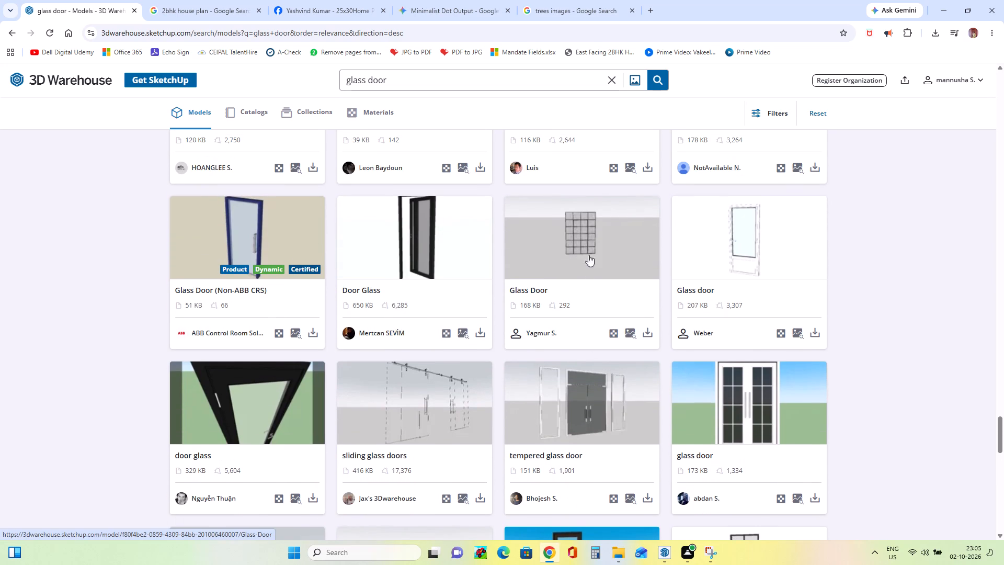
left_click(590, 231)
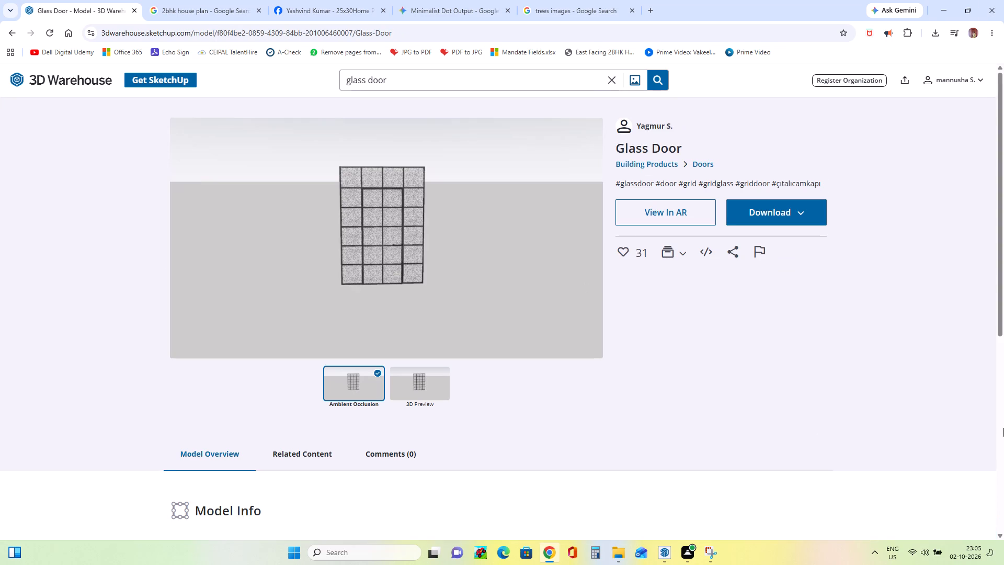
left_click(12, 30)
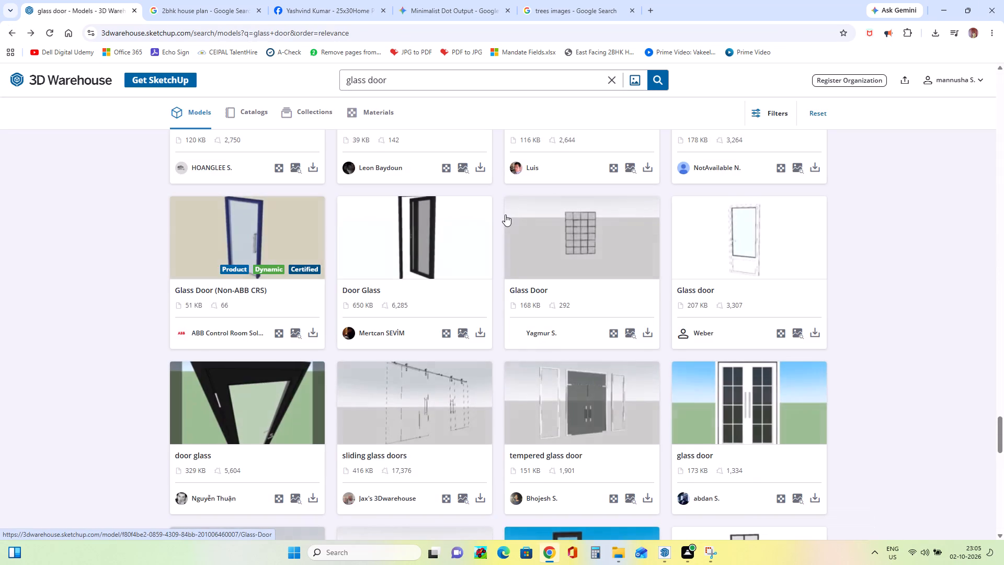
Examine the remaining glass door models below the grid-paned one, down to the end of the loaded results.
scroll(505, 214, "down", 5)
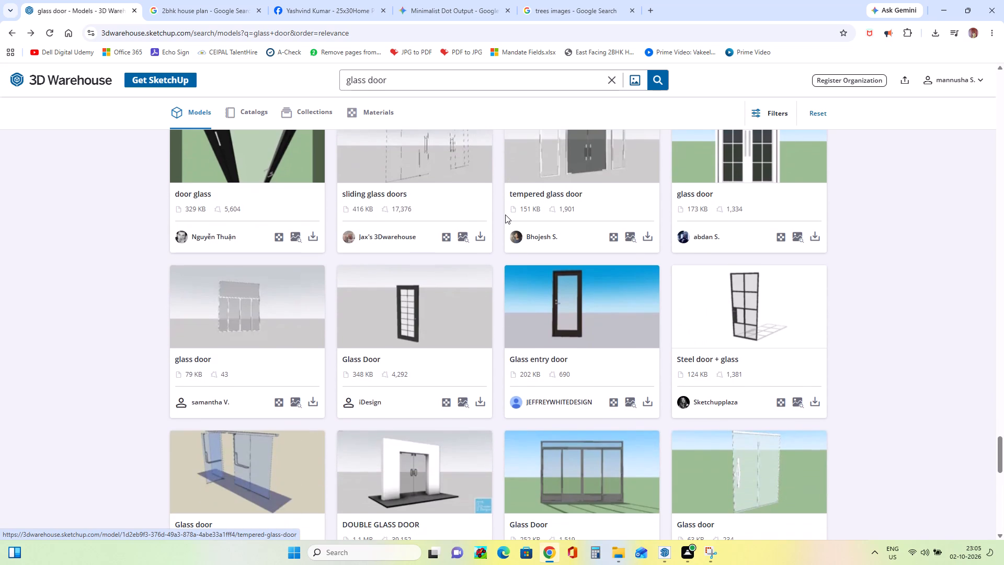
scroll(505, 214, "down", 3)
scroll(505, 214, "up", 2)
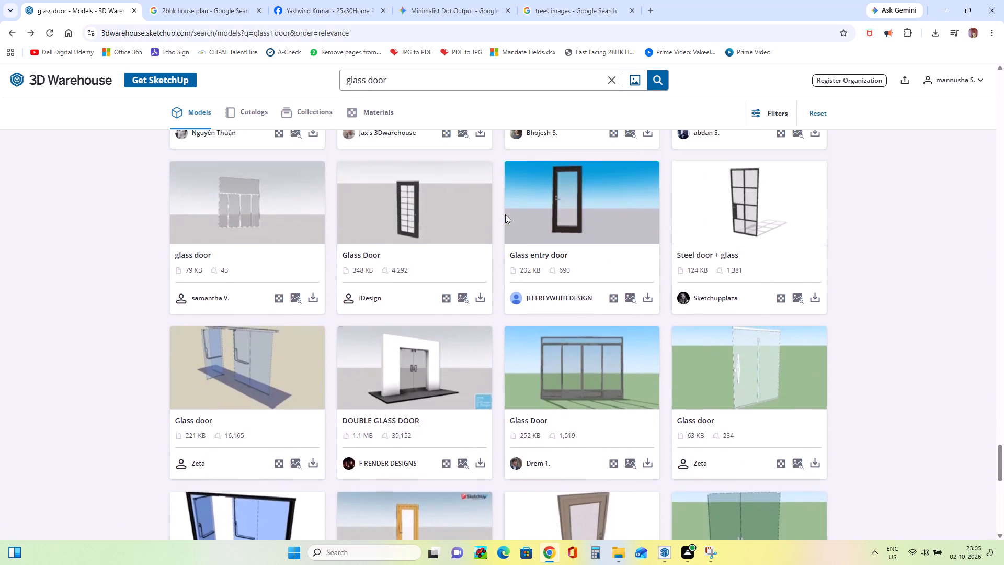
scroll(505, 214, "down", 8)
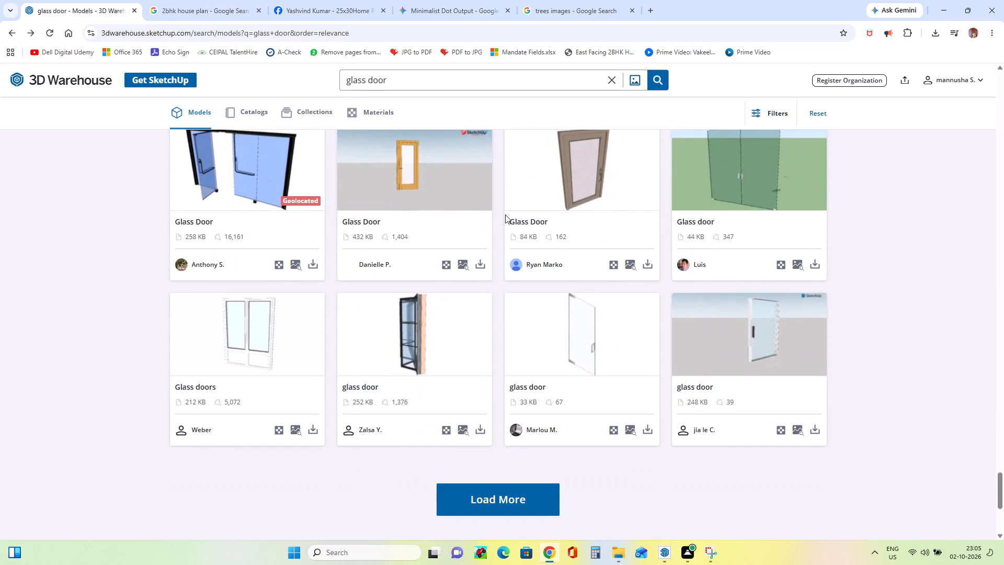
scroll(505, 214, "down", 1)
Load more glass door models and examine the new batch for a double-leaf entrance door.
left_click(537, 438)
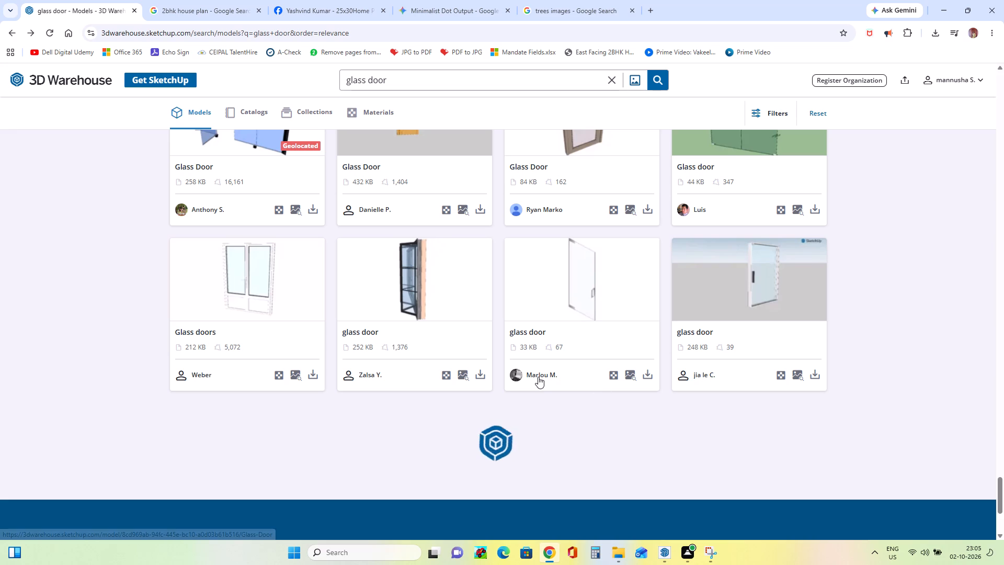
scroll(538, 377, "down", 3)
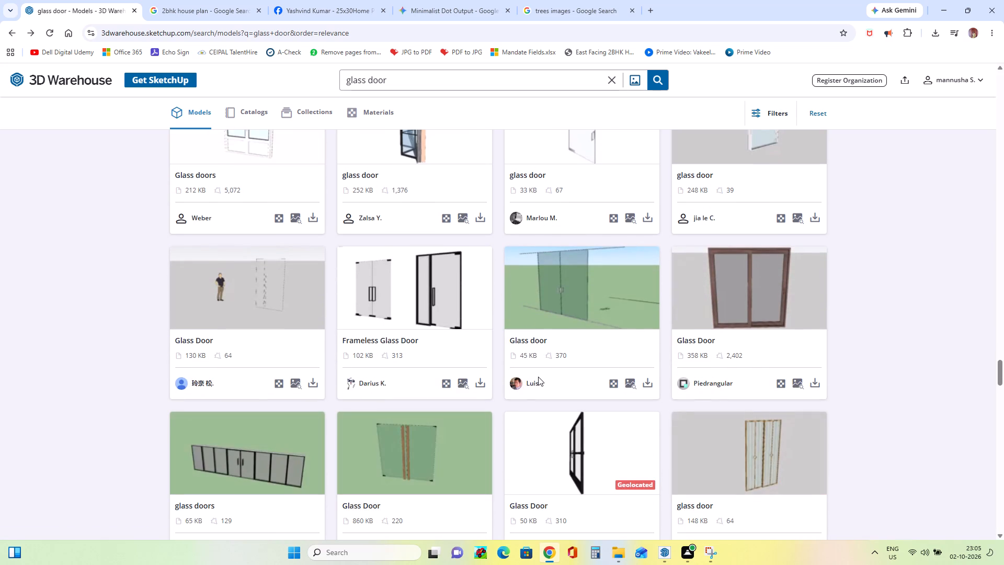
scroll(538, 377, "down", 4)
scroll(538, 377, "up", 3)
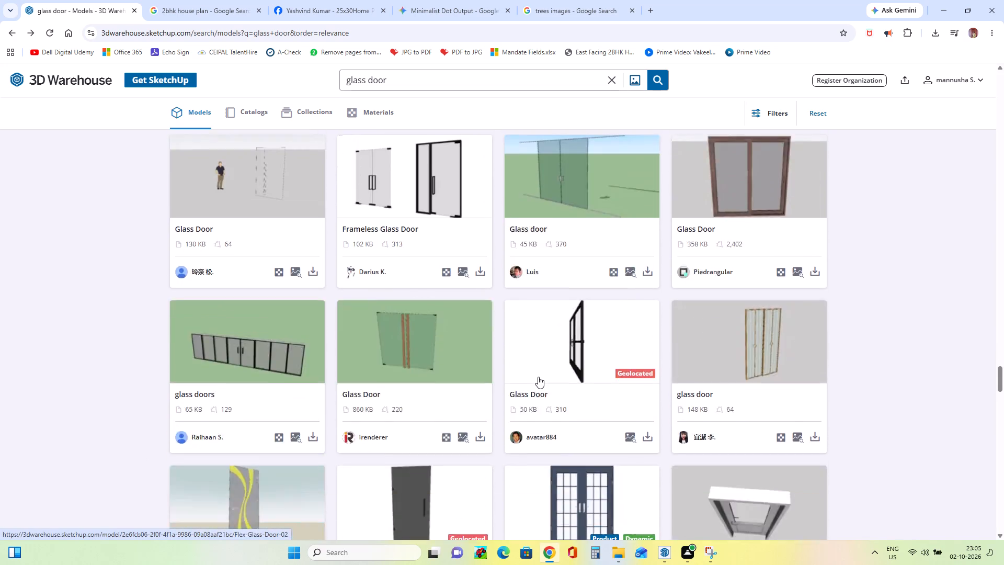
scroll(538, 377, "up", 1)
scroll(538, 377, "down", 4)
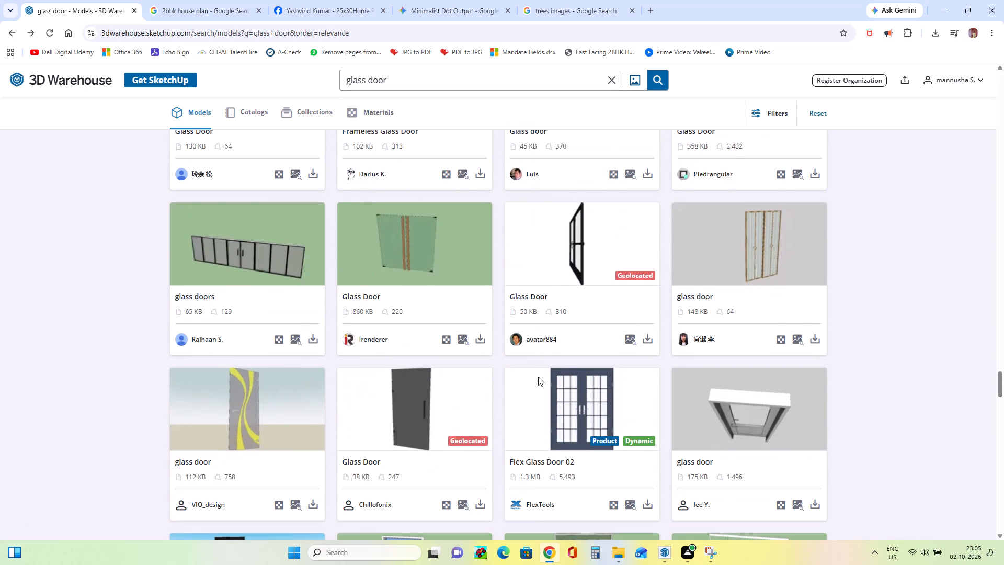
scroll(538, 377, "up", 3)
scroll(538, 377, "down", 5)
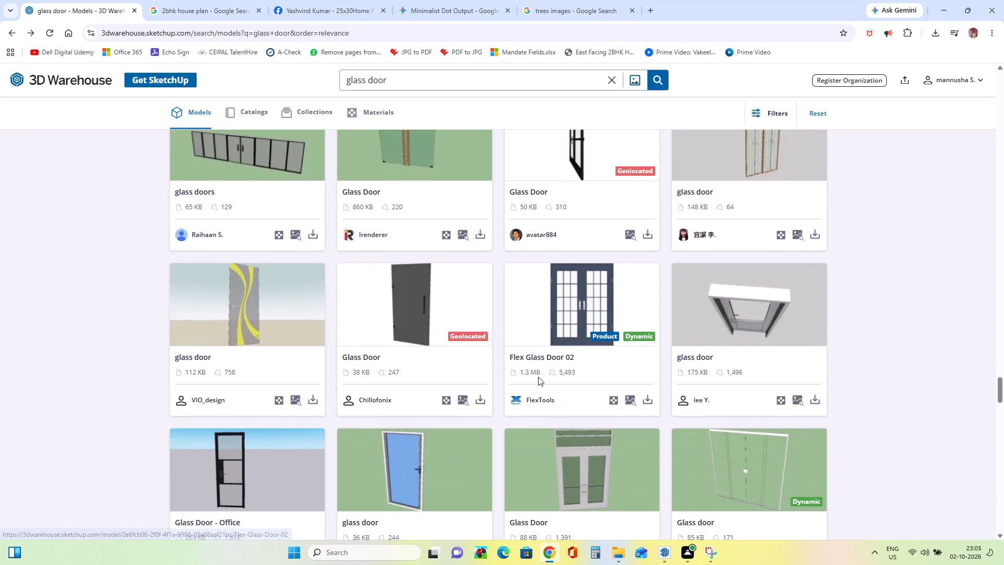
scroll(538, 377, "down", 2)
middle_click_drag(550, 400, 550, 365)
middle_click(550, 365)
scroll(550, 365, "down", 1)
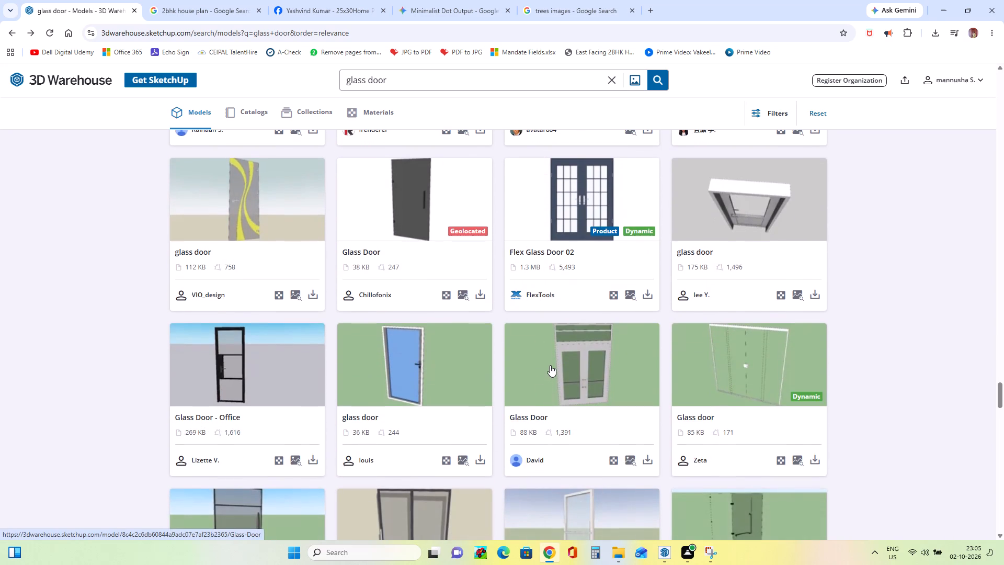
scroll(550, 365, "down", 1)
Open the double-leaf Glass Door model with glazed panels above and compare it with the entrance door in the reference picture.
left_click(571, 256)
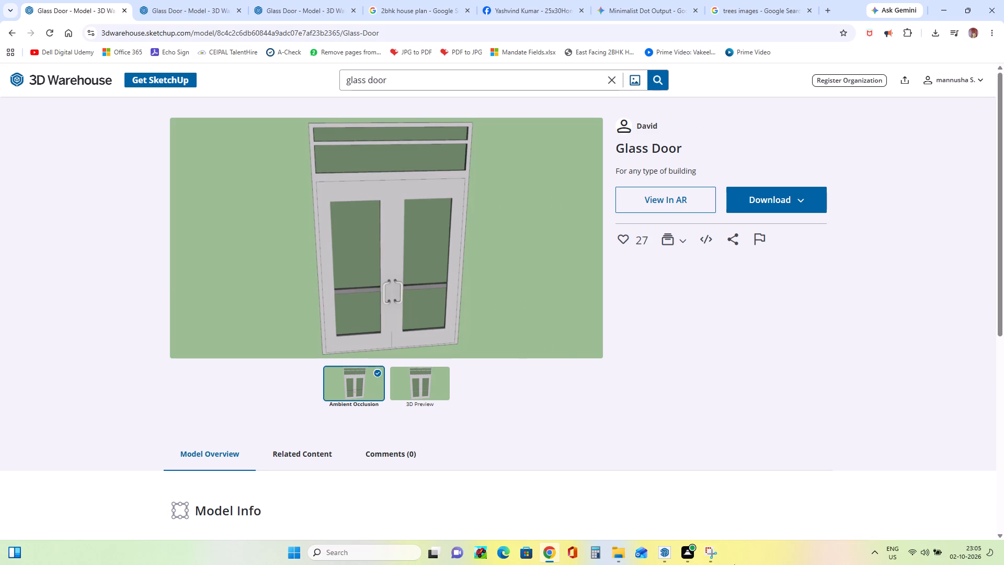
left_click(713, 561)
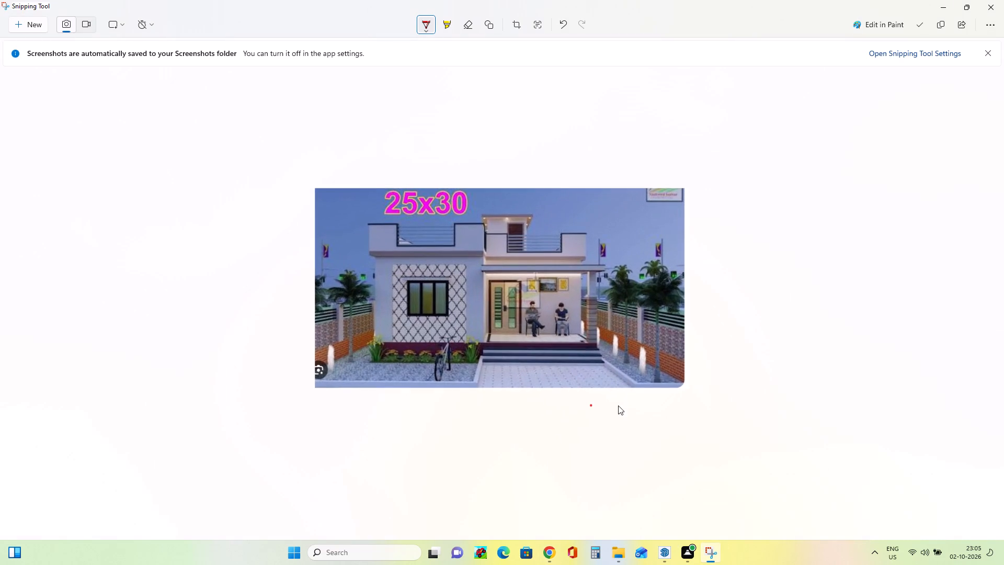
left_click(615, 425)
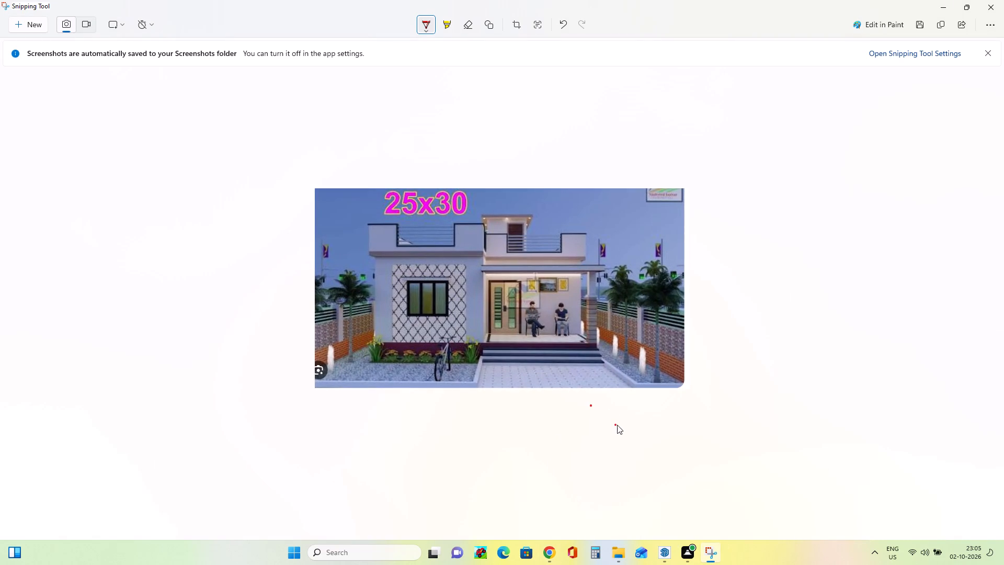
scroll(532, 352, "up", 3)
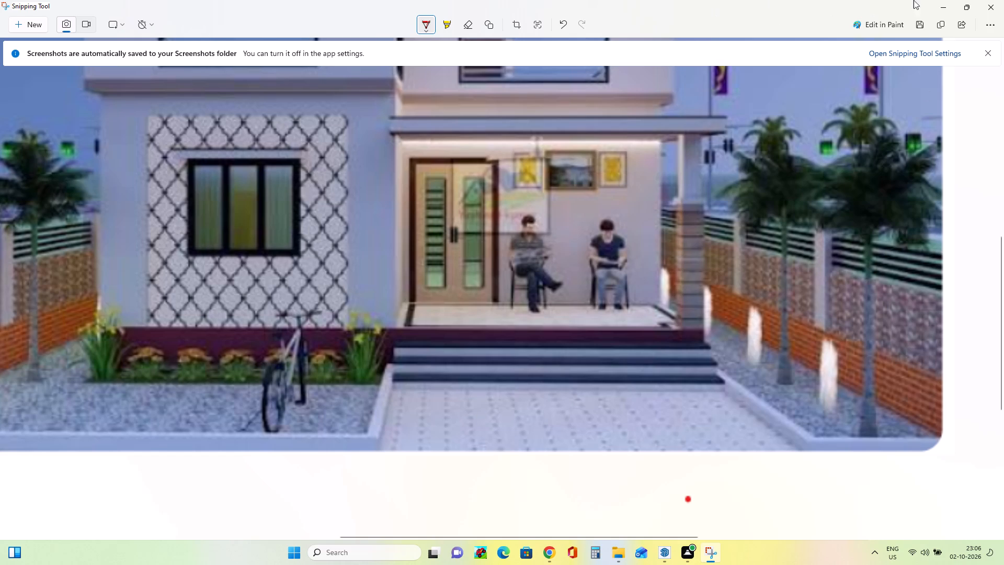
left_click(944, 2)
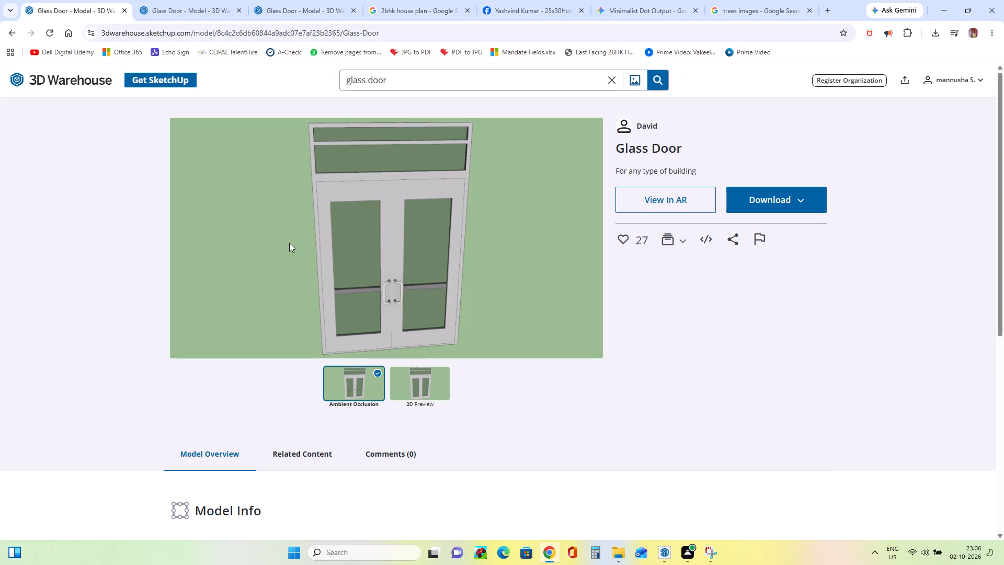
Download the double-leaf Glass Door model as a SketchUp file and dismiss the subscription offer.
left_click(771, 194)
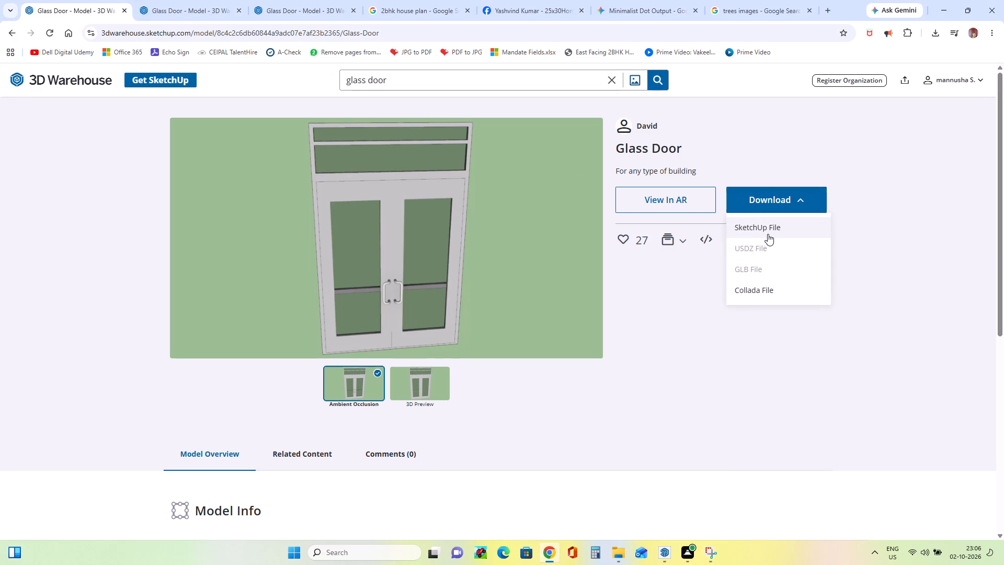
left_click(768, 234)
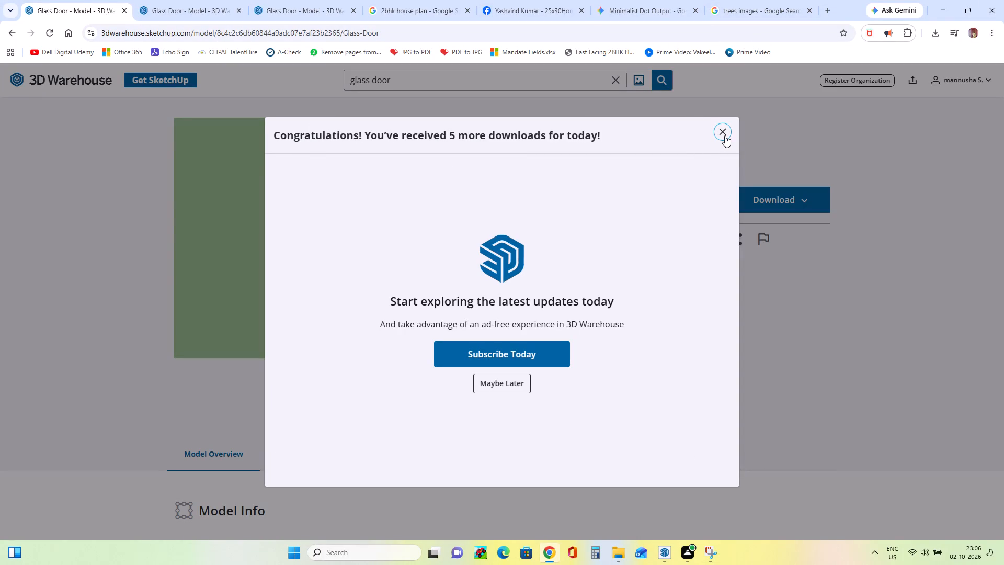
left_click(725, 135)
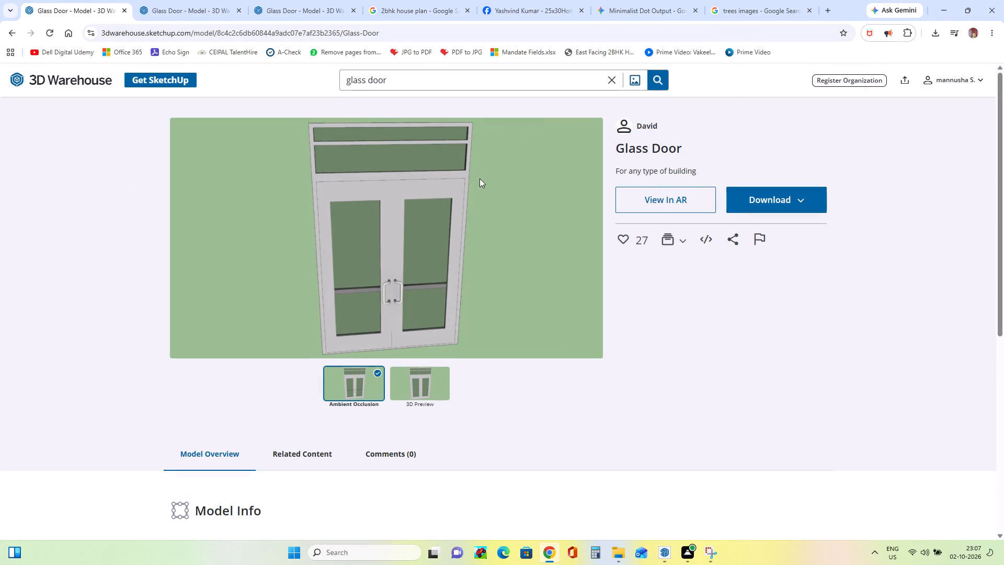
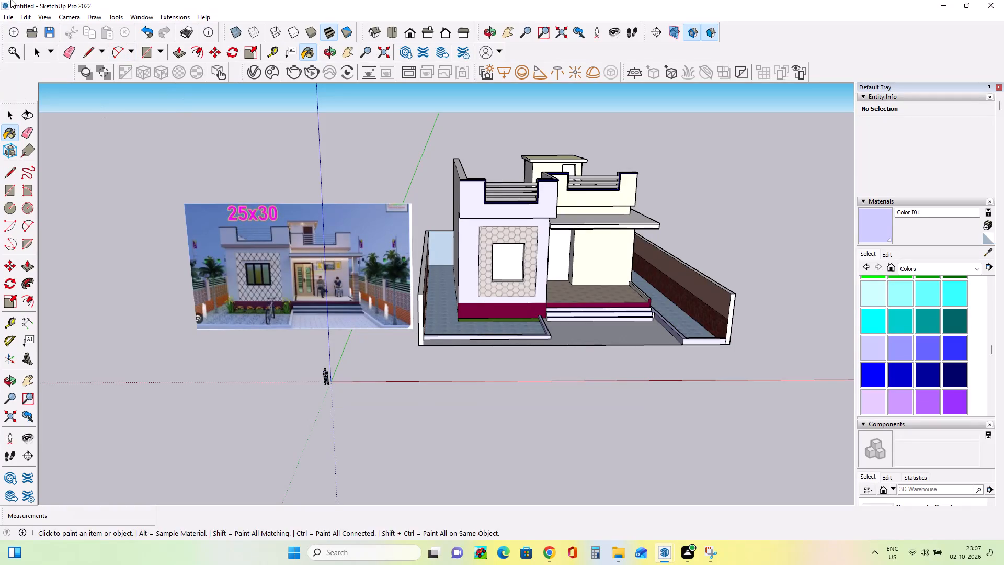
Import the Component_21 window from Downloads and place it at the lower-left corner of the front wall's window opening.
left_click(7, 13)
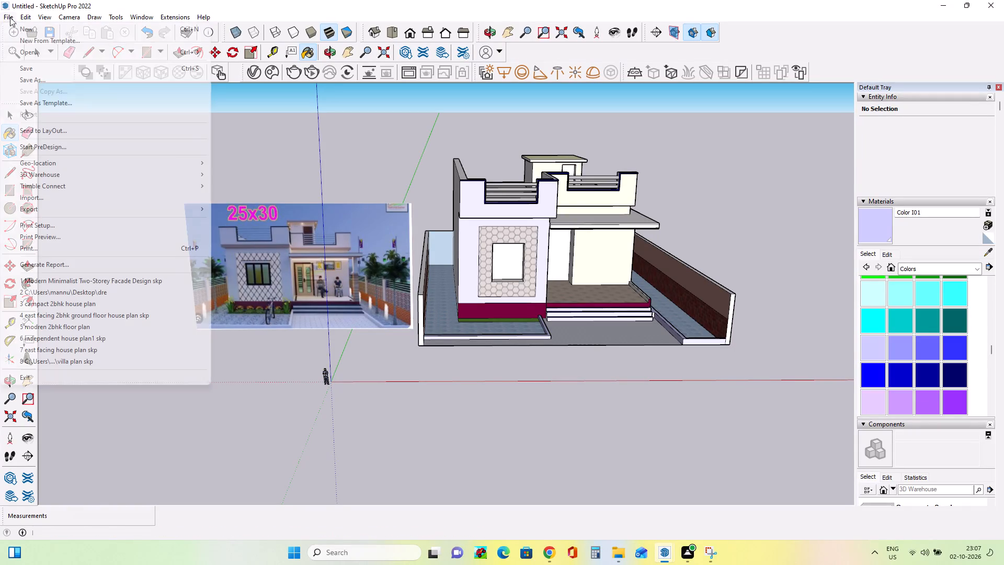
left_click(59, 198)
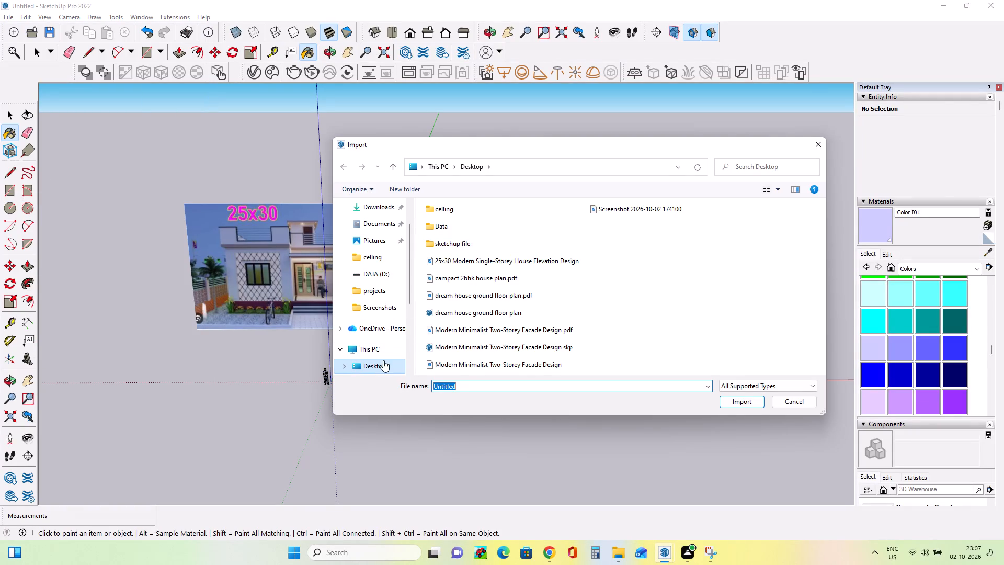
scroll(383, 360, "down", 3)
double_click(386, 352)
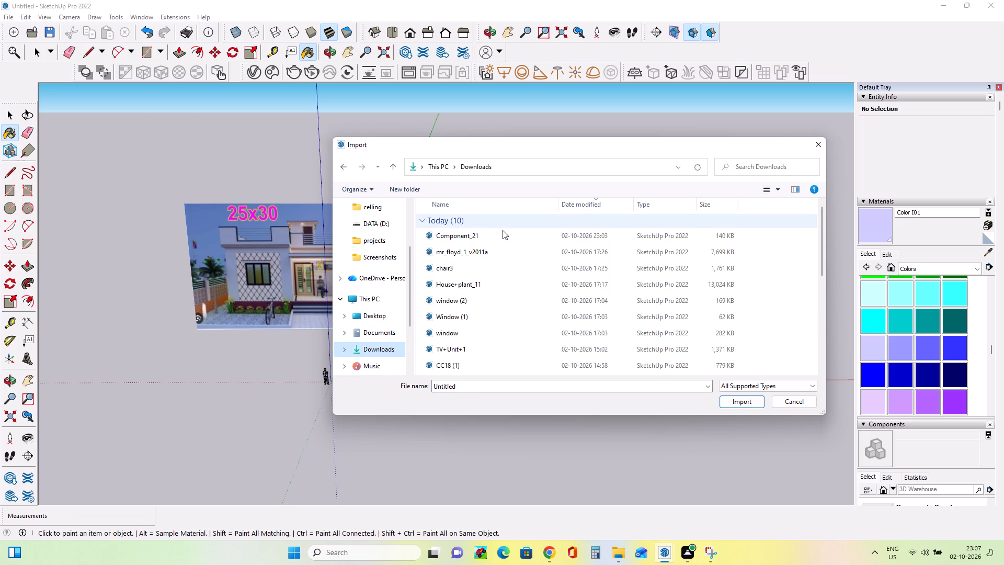
left_click(481, 236)
left_click(747, 404)
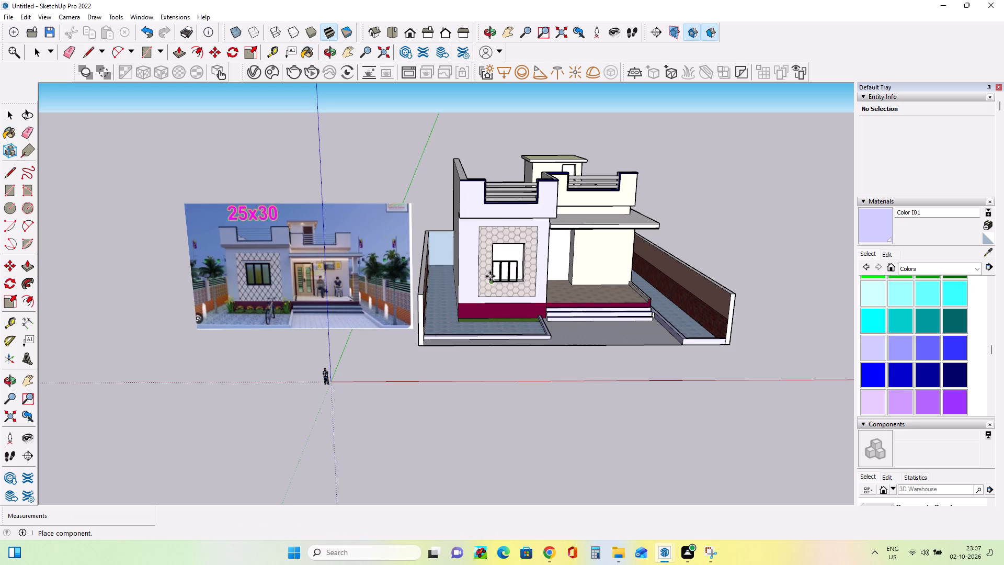
scroll(493, 280, "up", 11)
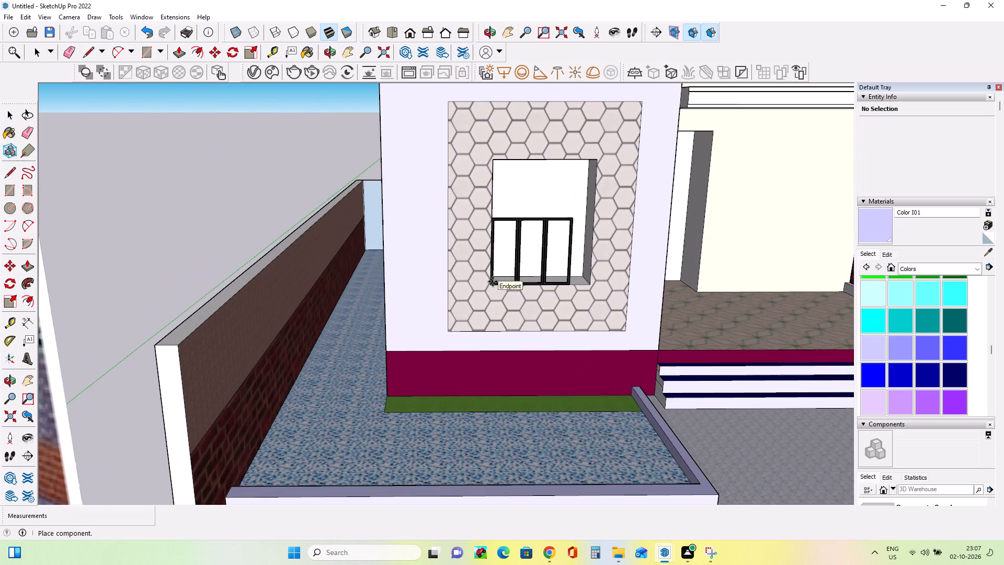
left_click(491, 284)
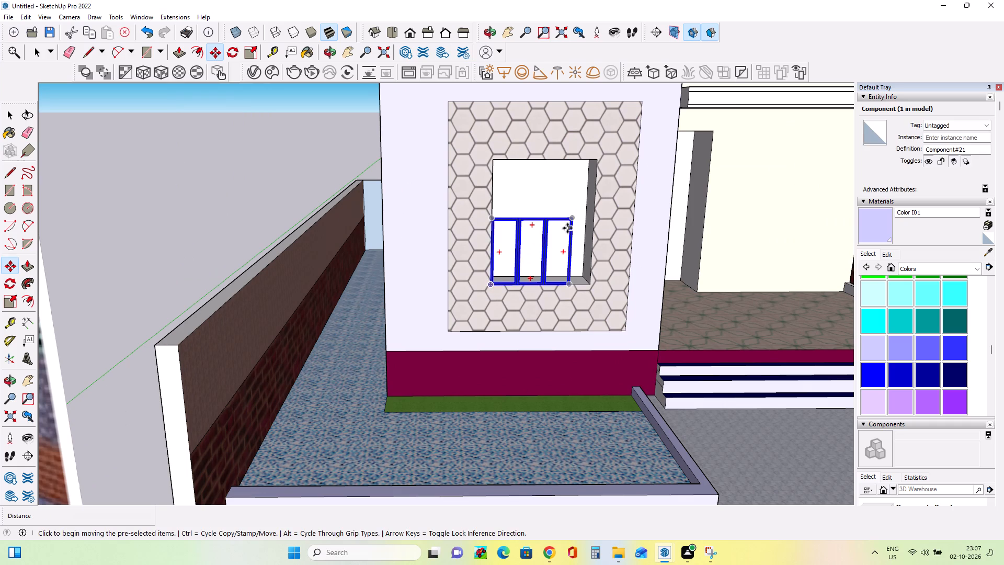
Scale the window uniformly by about 1.24, then stretch its height by about 1.48 to fill the wall opening.
left_click(9, 297)
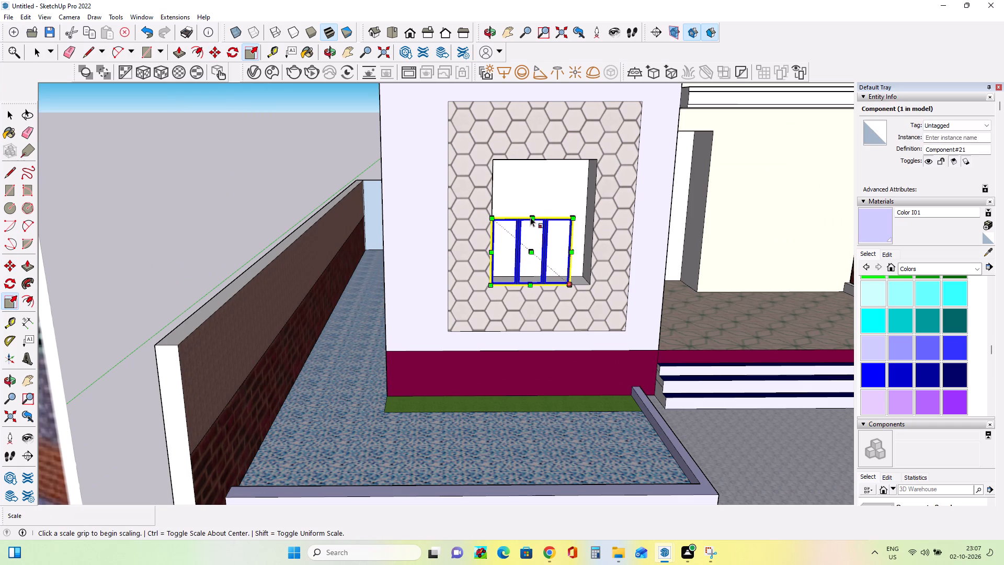
left_click(570, 214)
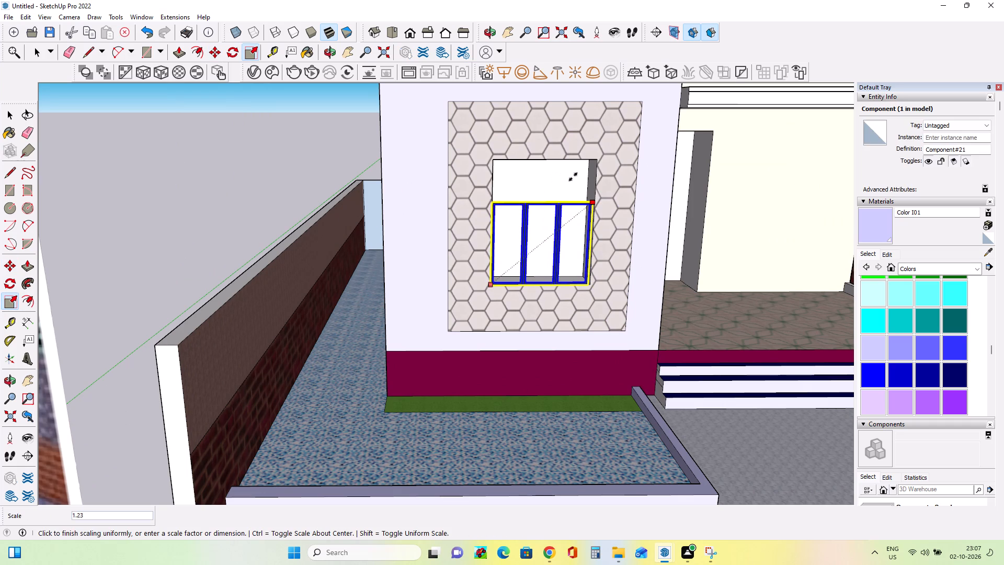
left_click(573, 177)
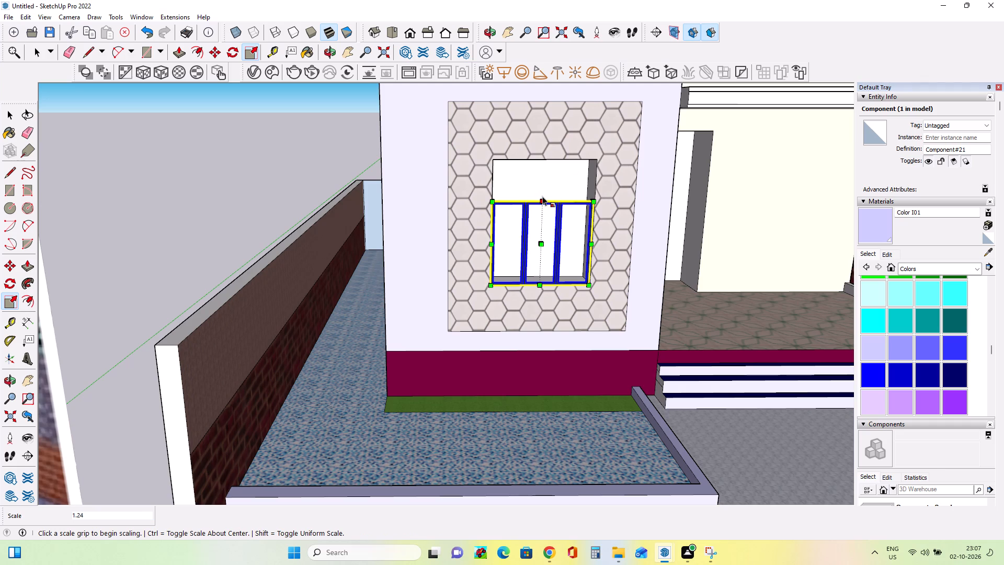
left_click(542, 196)
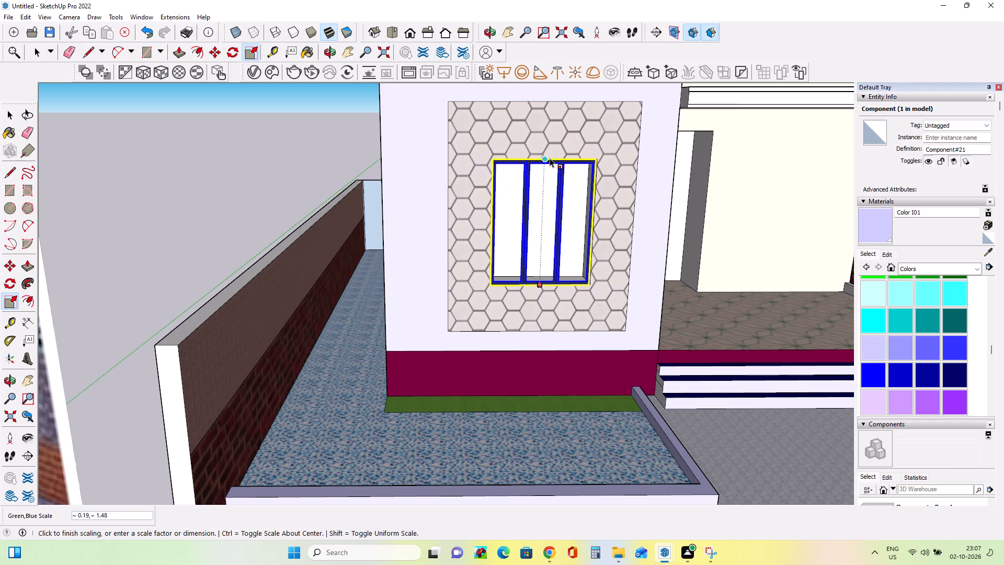
left_click(550, 158)
scroll(608, 175, "down", 6)
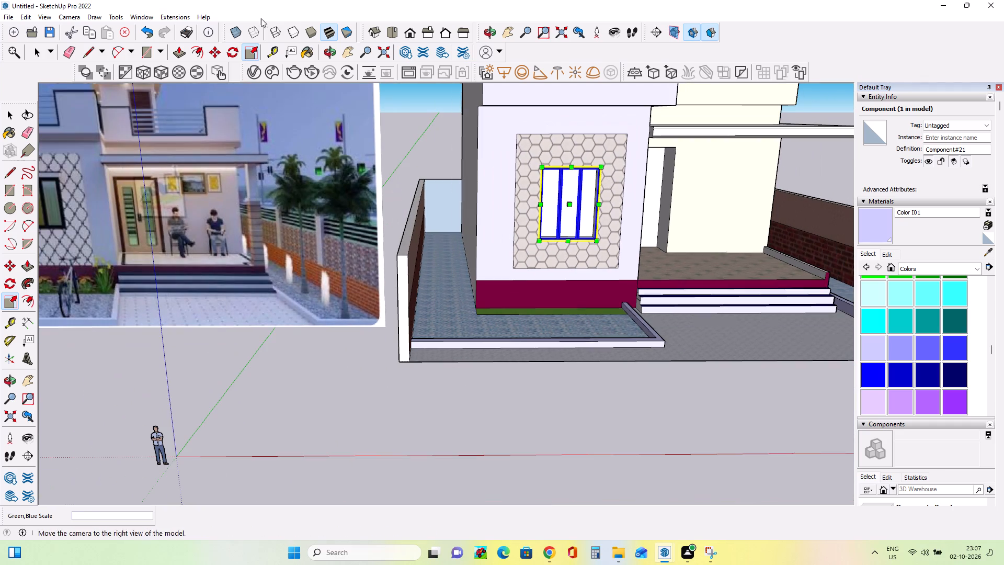
left_click(7, 113)
left_click(264, 376)
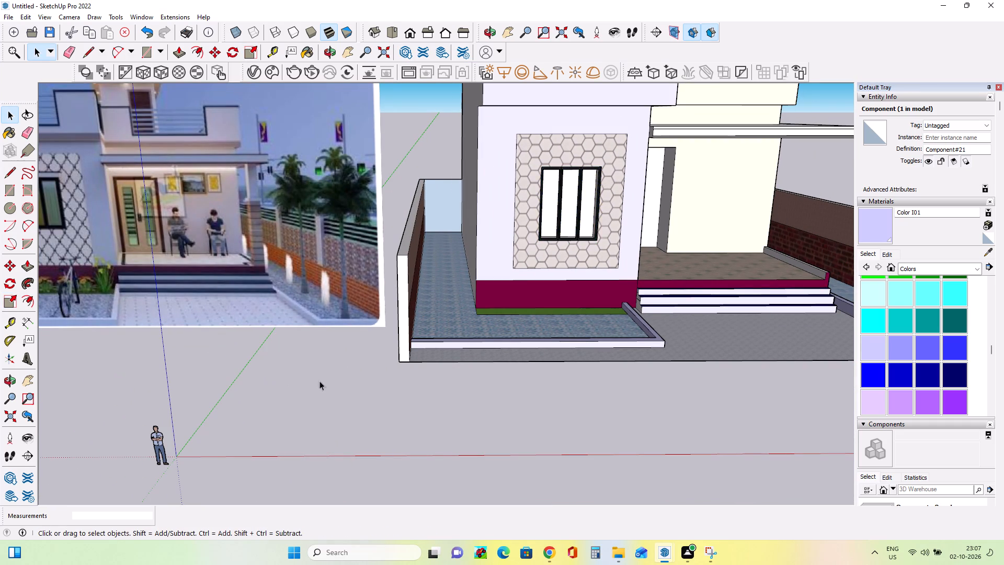
Explode the placed window component into its separate panels.
scroll(412, 358, "down", 3)
left_click(544, 239)
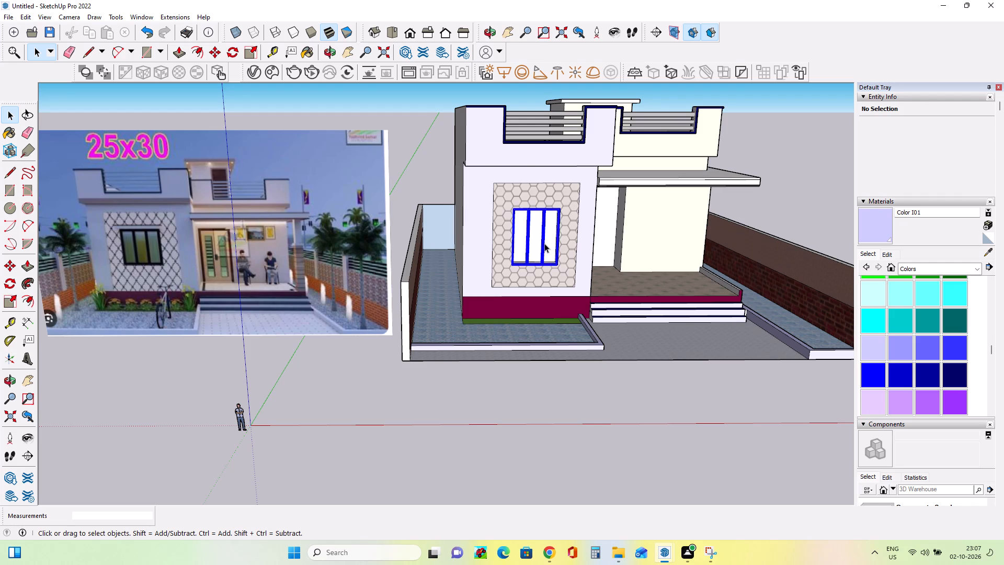
scroll(544, 243, "up", 2)
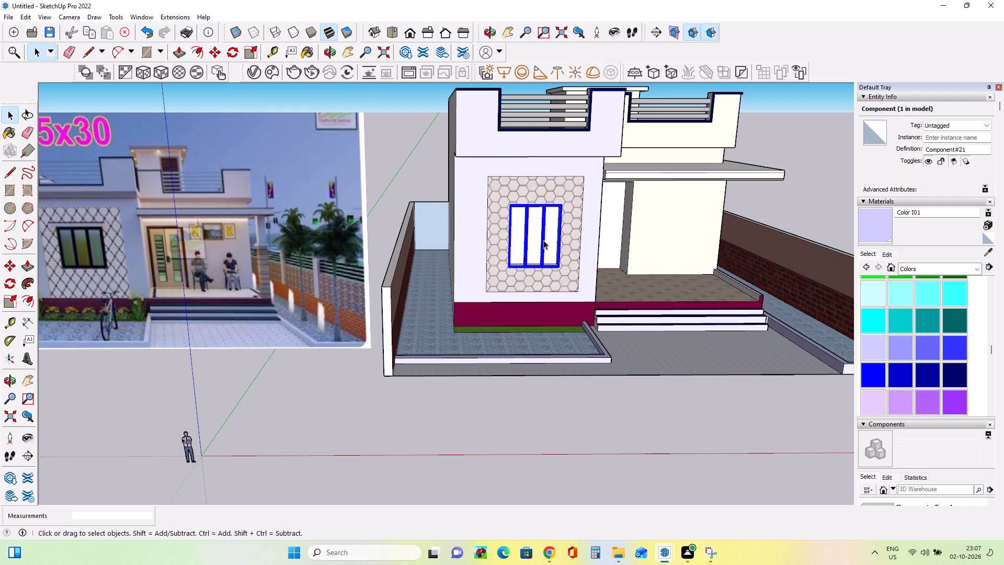
right_click(543, 240)
left_click(591, 320)
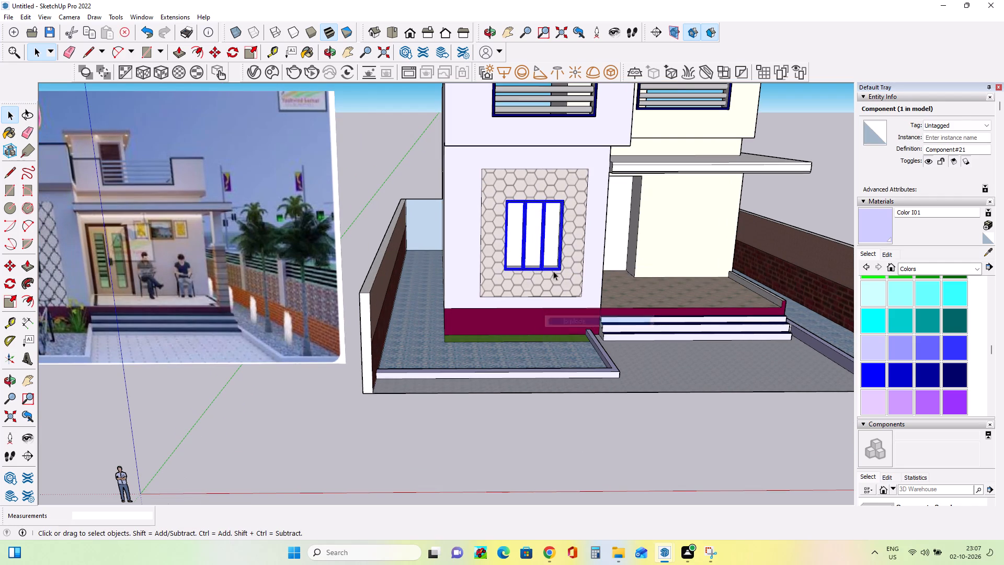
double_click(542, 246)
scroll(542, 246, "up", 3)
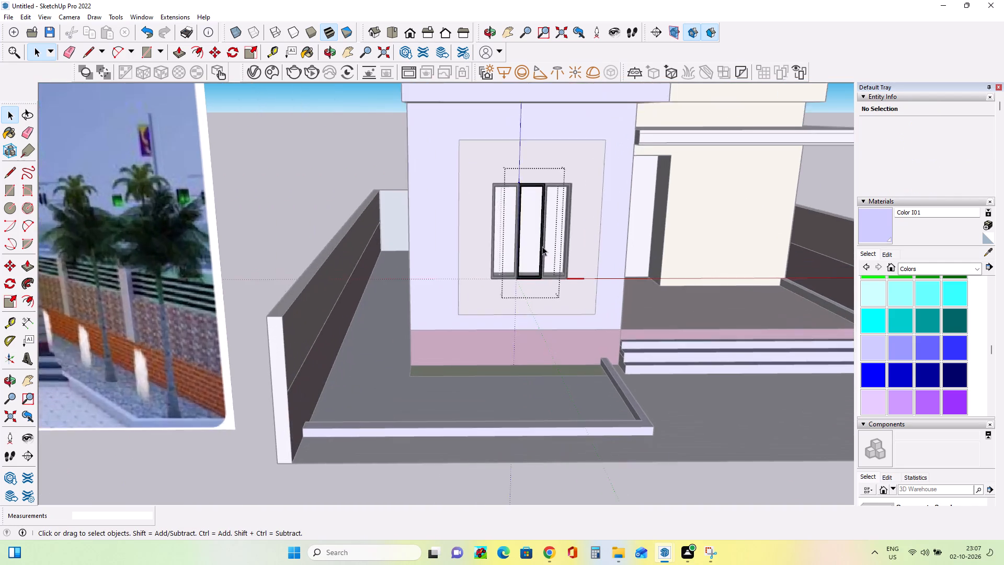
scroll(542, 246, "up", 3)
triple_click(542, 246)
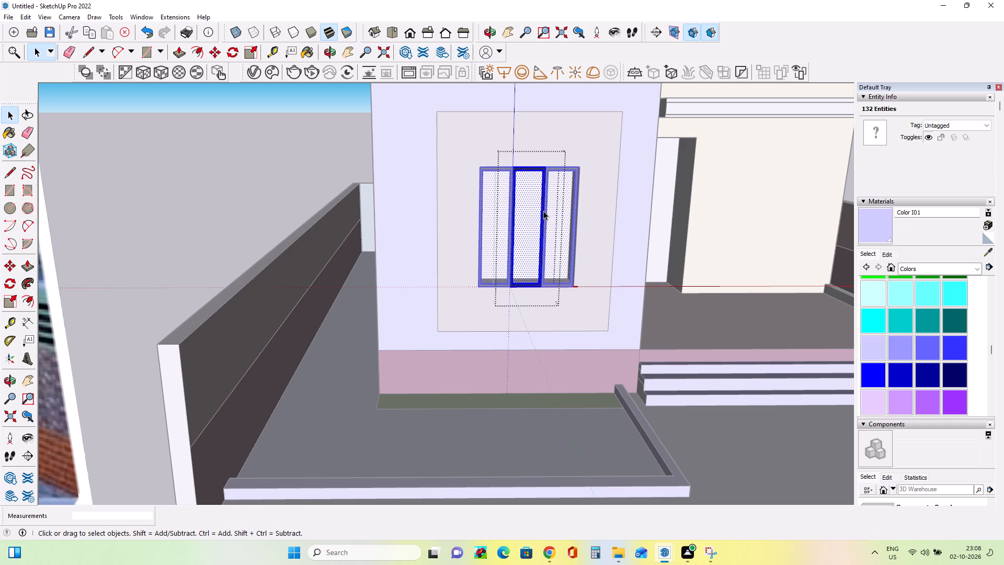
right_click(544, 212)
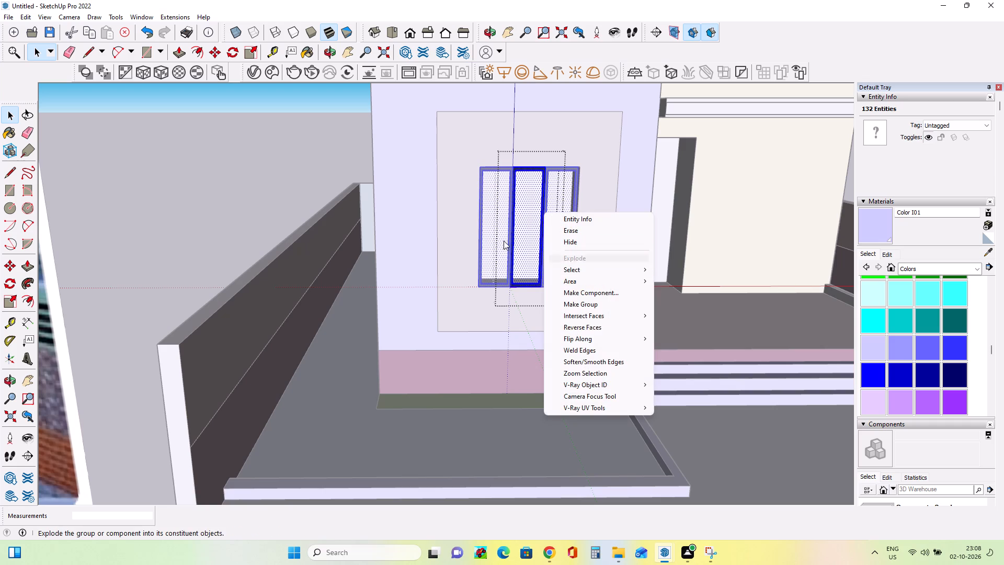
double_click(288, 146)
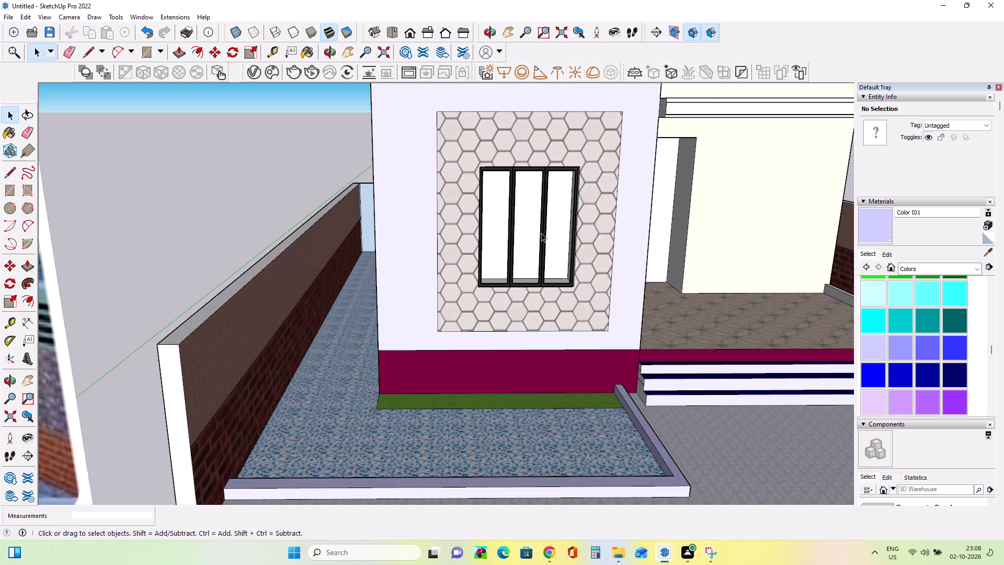
Apply the Wood Veneer 01 material from the Wood collection to the right-hand and middle window panels.
left_click(541, 233)
scroll(553, 244, "up", 4)
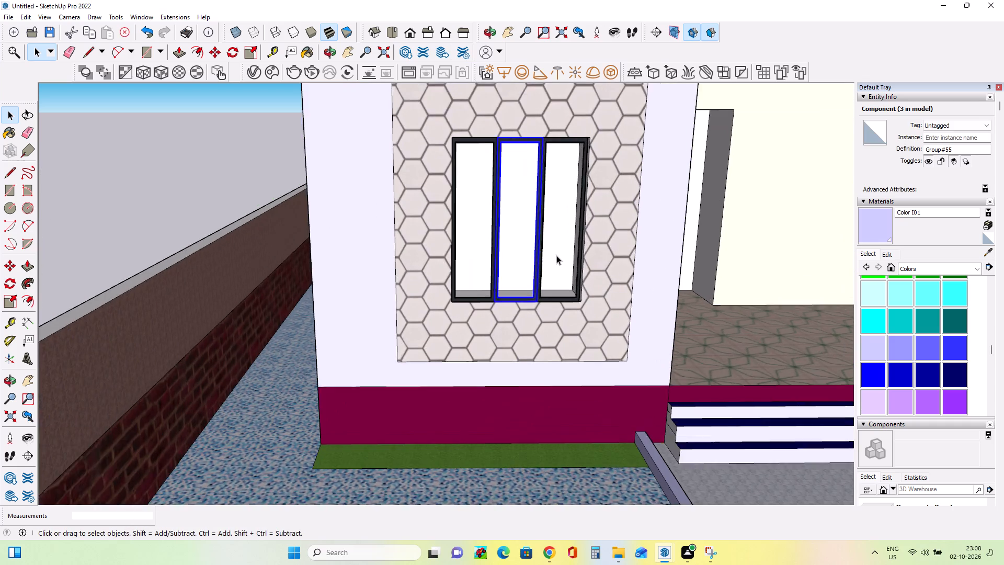
scroll(556, 255, "up", 3)
left_click(590, 320)
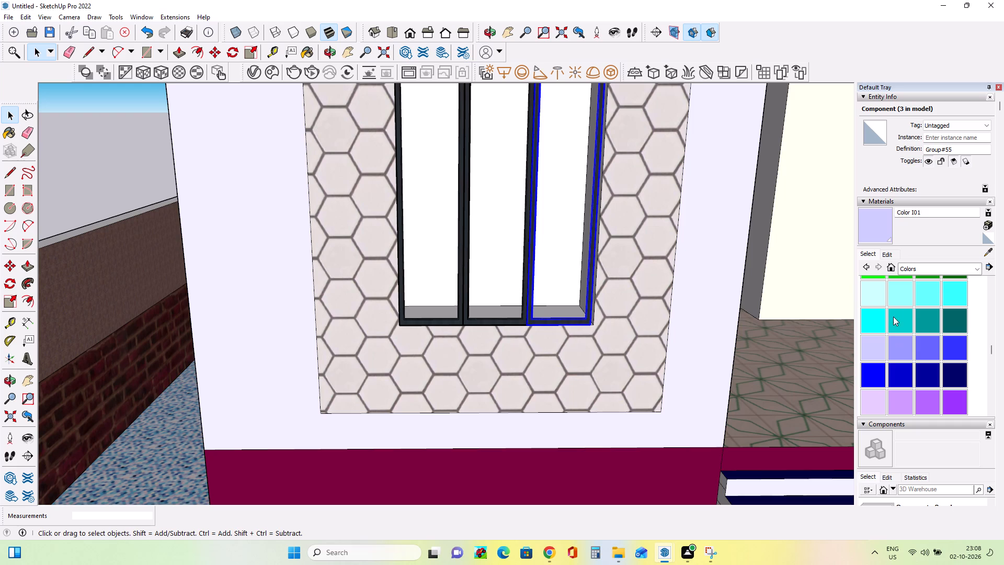
left_click(920, 268)
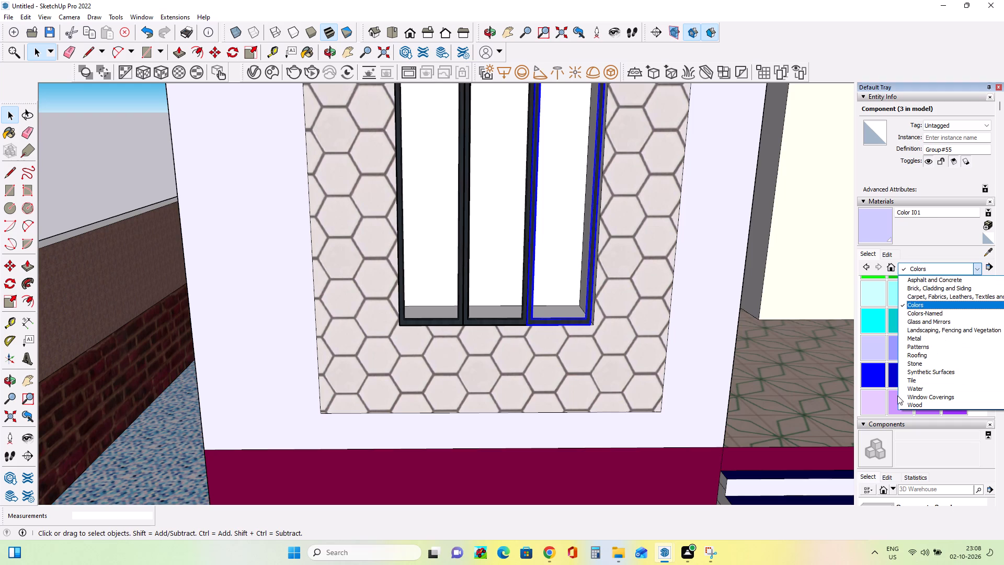
left_click(929, 405)
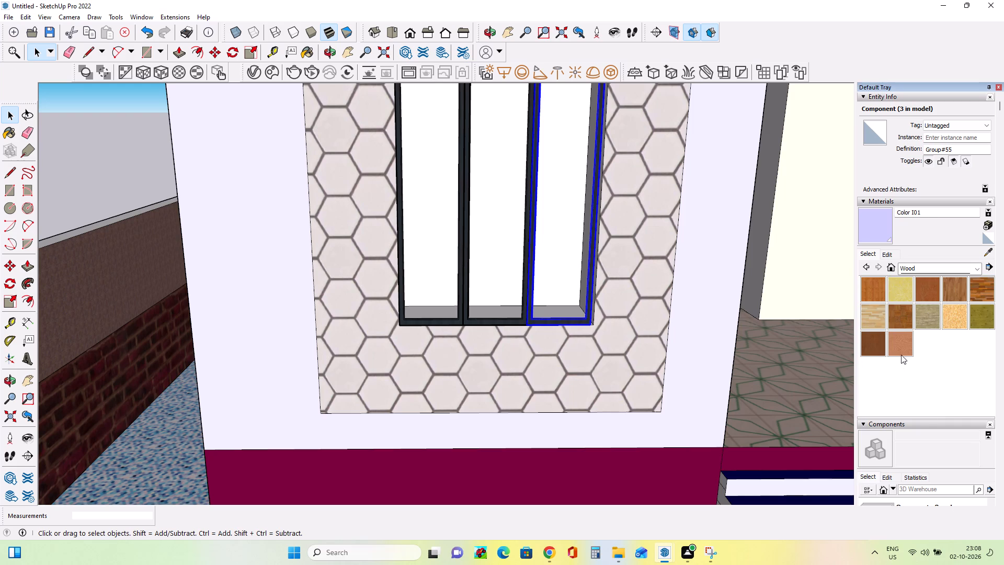
left_click(872, 348)
left_click(588, 321)
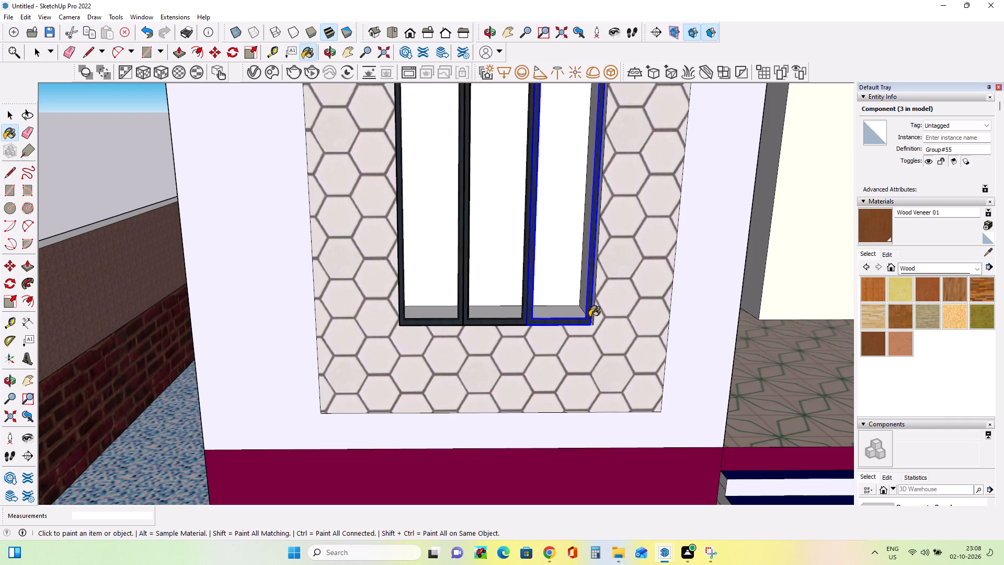
left_click(589, 317)
scroll(587, 316, "up", 7)
left_click(587, 320)
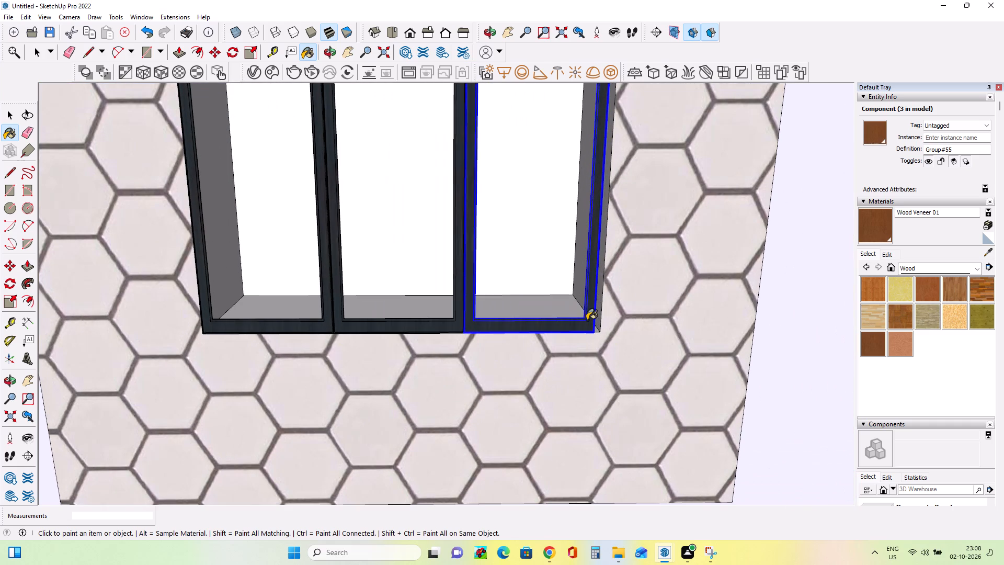
left_click(459, 325)
double_click(460, 326)
Explode the right-hand window panel into loose geometry.
scroll(393, 287, "down", 18)
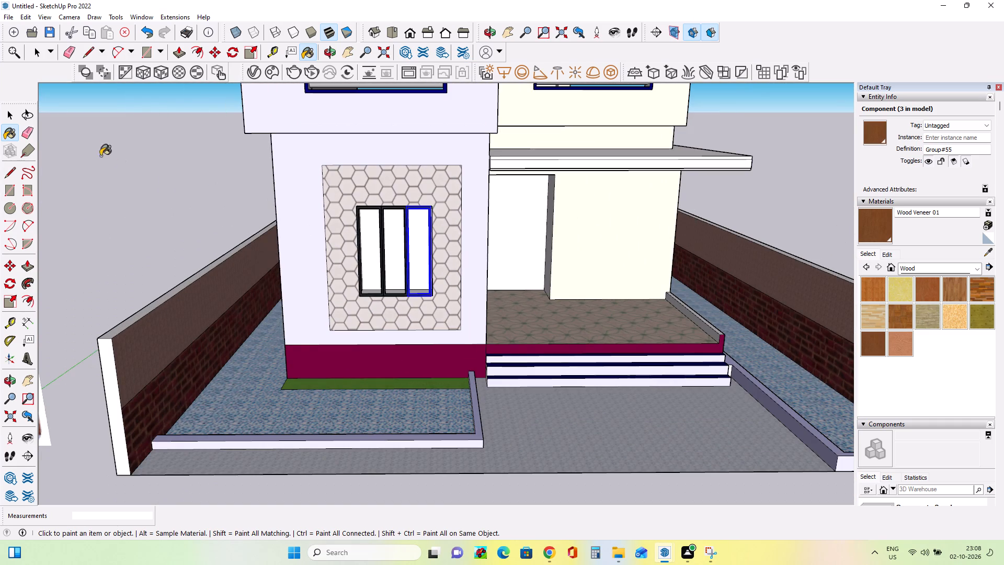
left_click(6, 116)
left_click(154, 207)
scroll(445, 261, "up", 3)
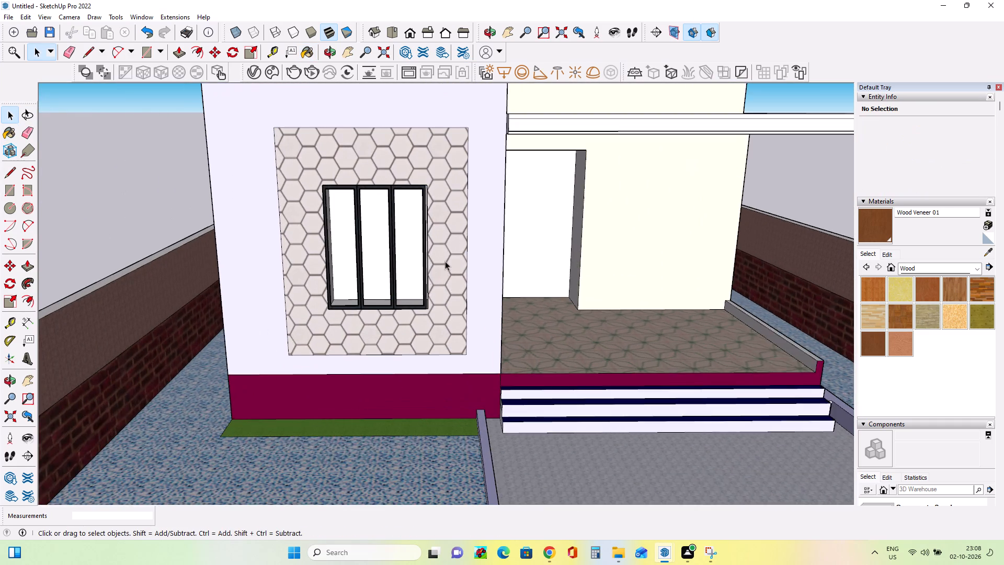
scroll(445, 280, "up", 3)
left_click(373, 313)
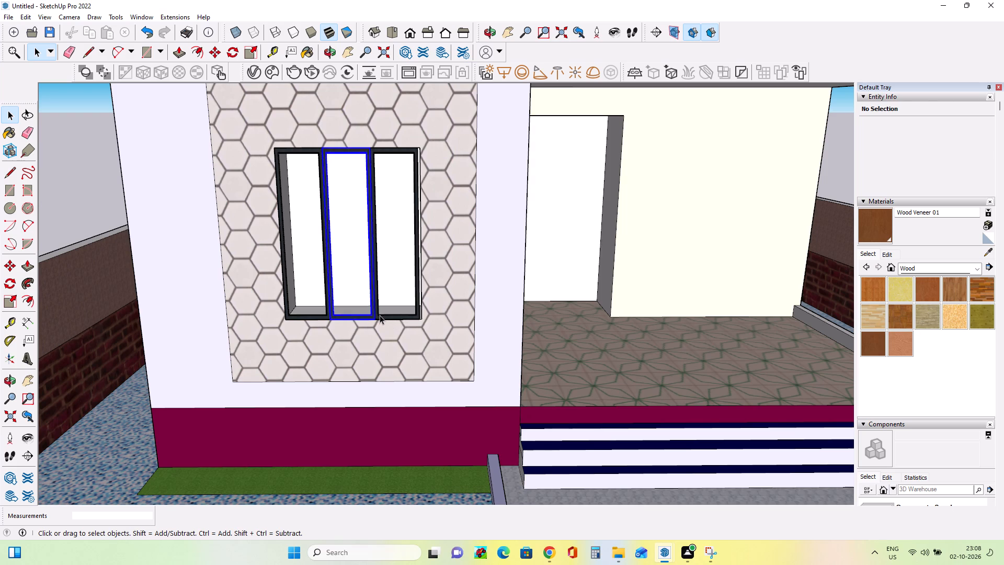
scroll(380, 315, "up", 4)
right_click(374, 318)
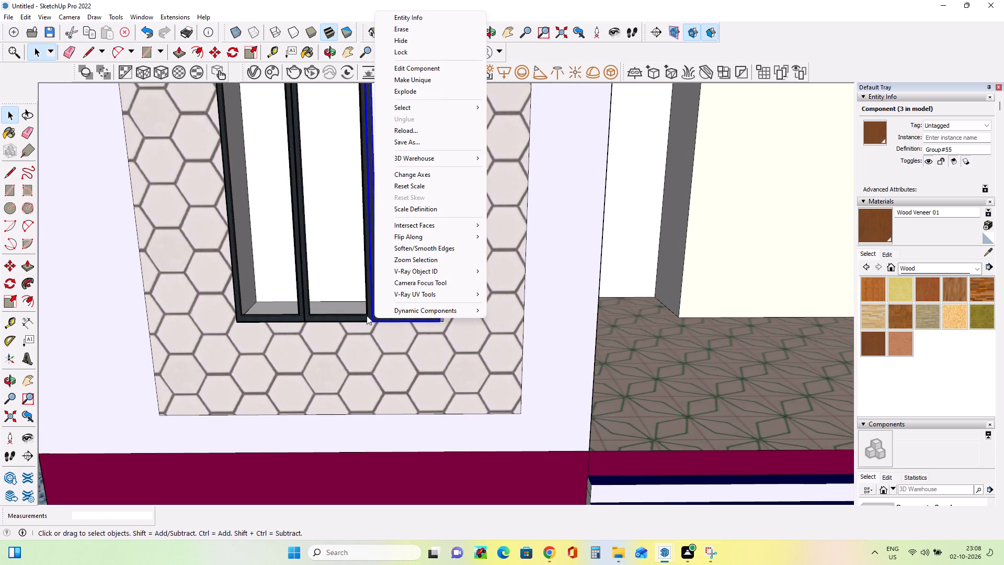
left_click(434, 93)
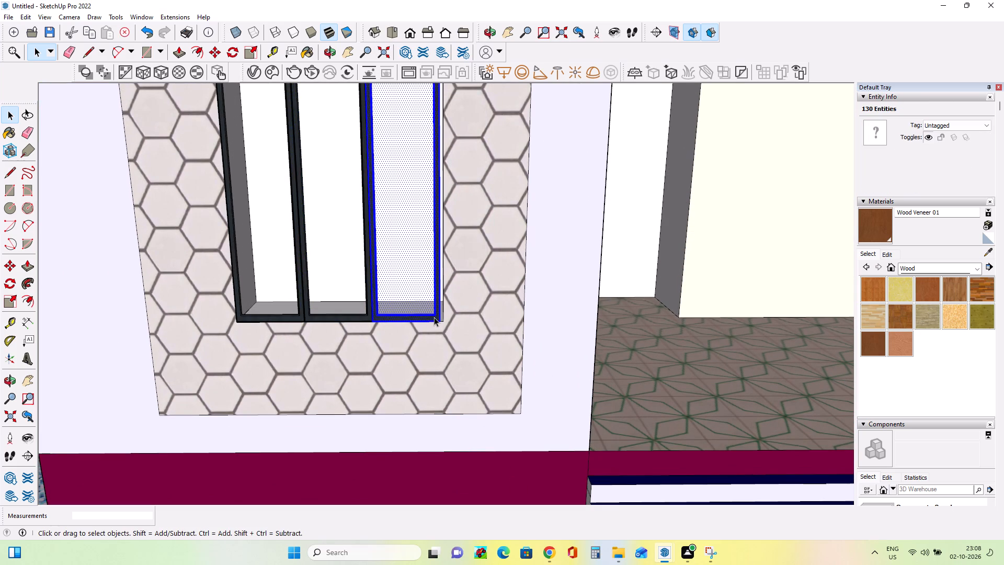
Select the right-hand panel's front frame face with its edges and paint it with Wood Bamboo.
left_click(434, 317)
left_click(435, 317)
left_click(439, 318)
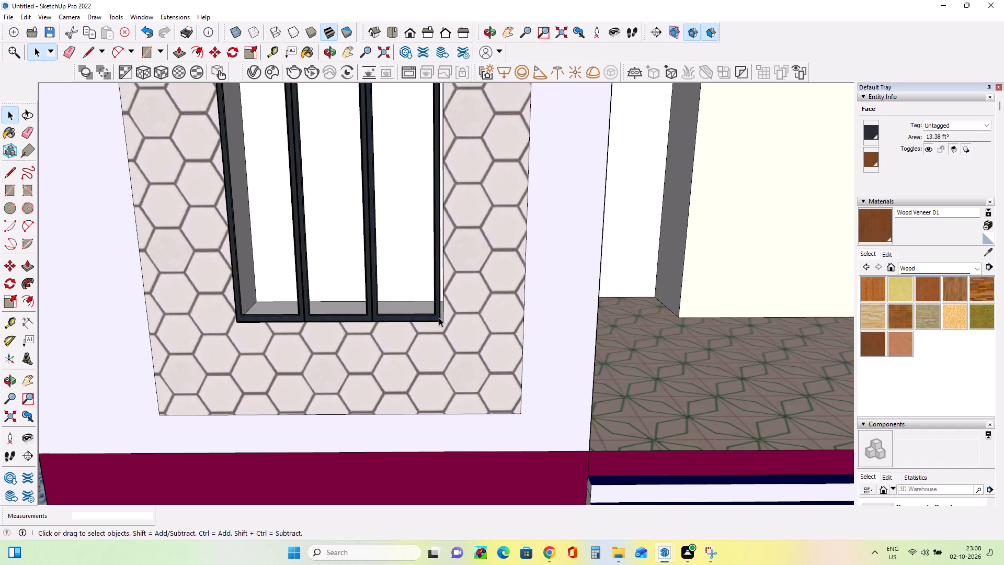
scroll(439, 318, "up", 8)
double_click(438, 318)
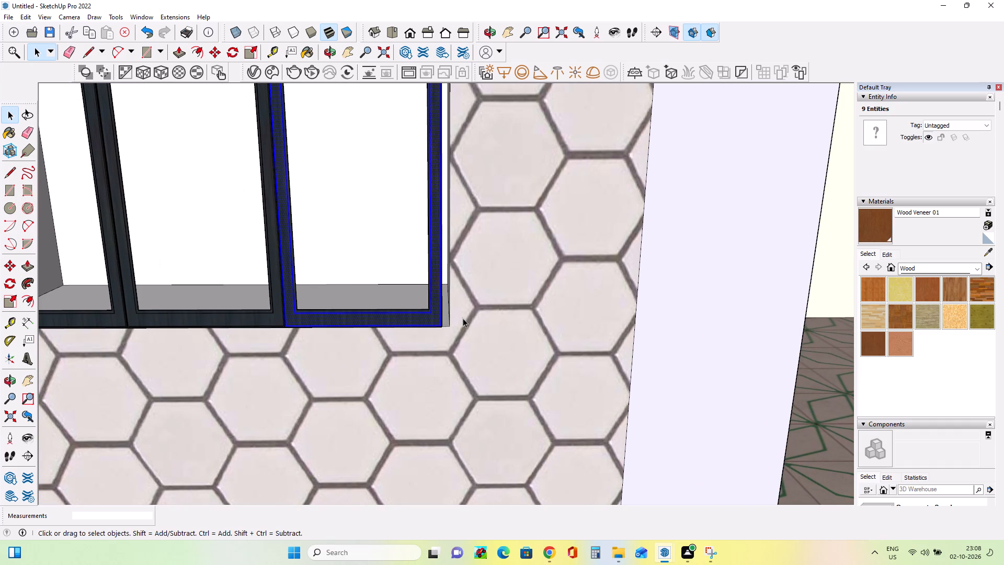
left_click(870, 291)
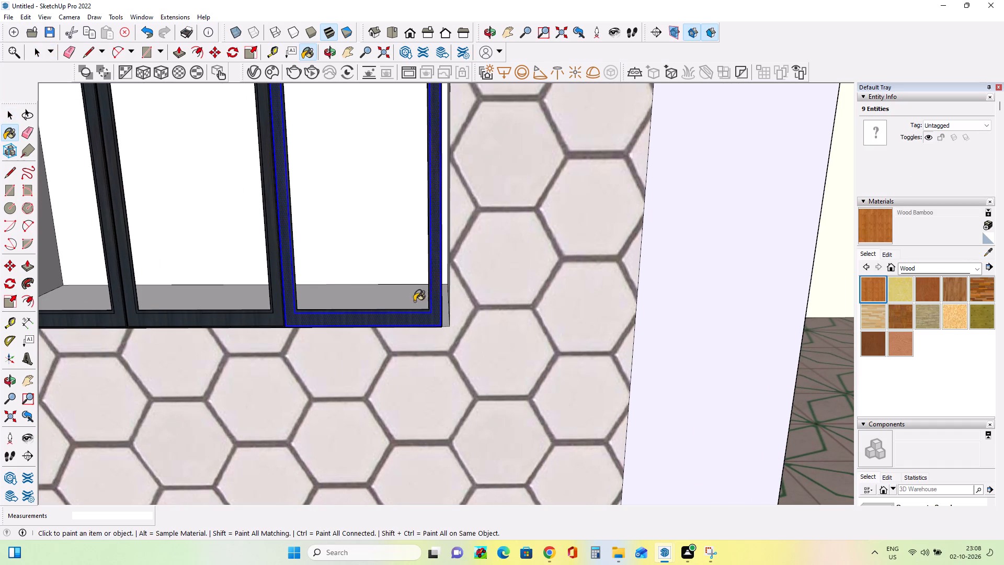
left_click(433, 307)
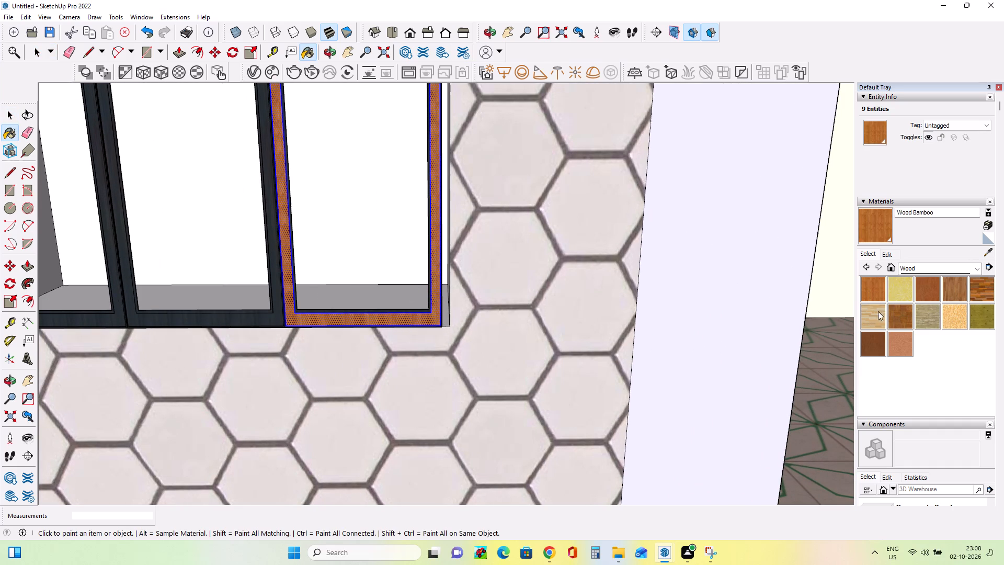
Repaint the right-hand window panel's selected front frame face with Wood Floor Parquet.
left_click(899, 313)
left_click(414, 319)
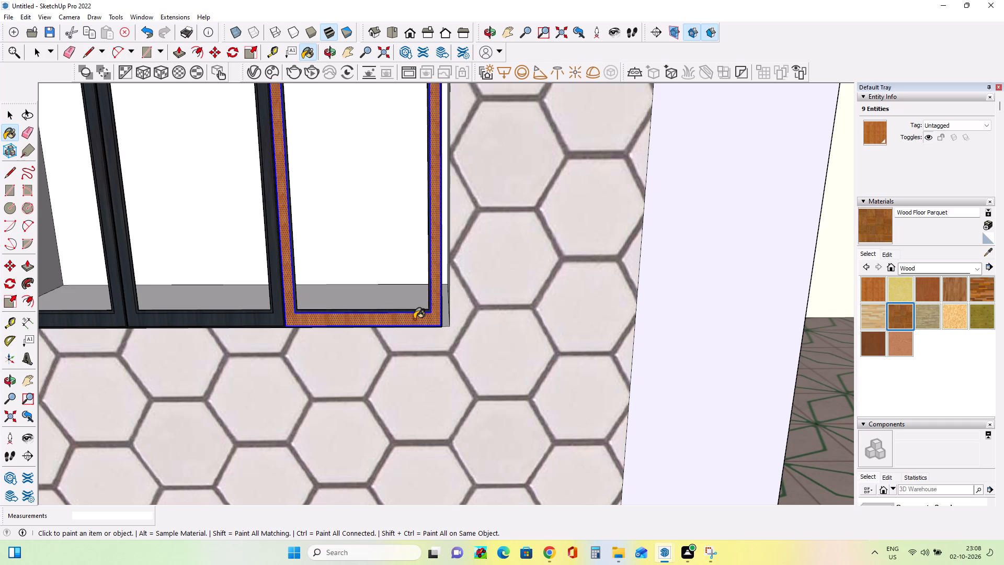
Apply the Wood Floor Parquet material to the middle window panel as a whole component.
left_click(277, 315)
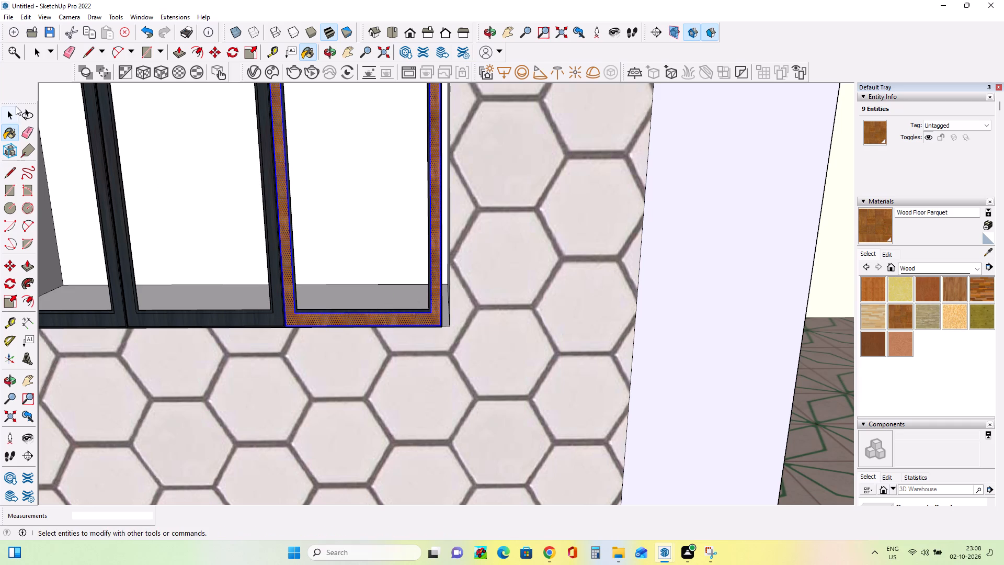
left_click(11, 122)
left_click(279, 314)
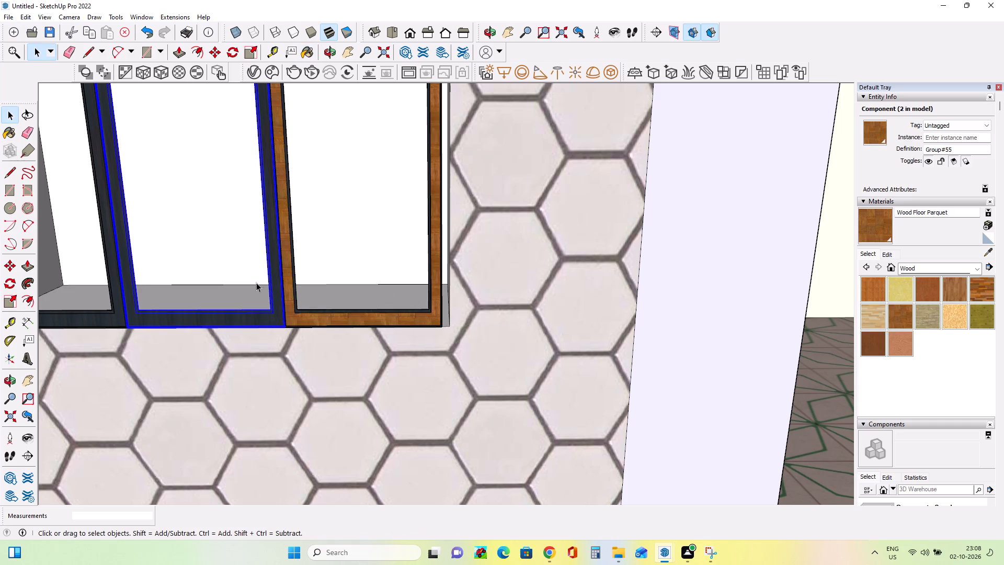
left_click(896, 323)
left_click(277, 318)
double_click(279, 313)
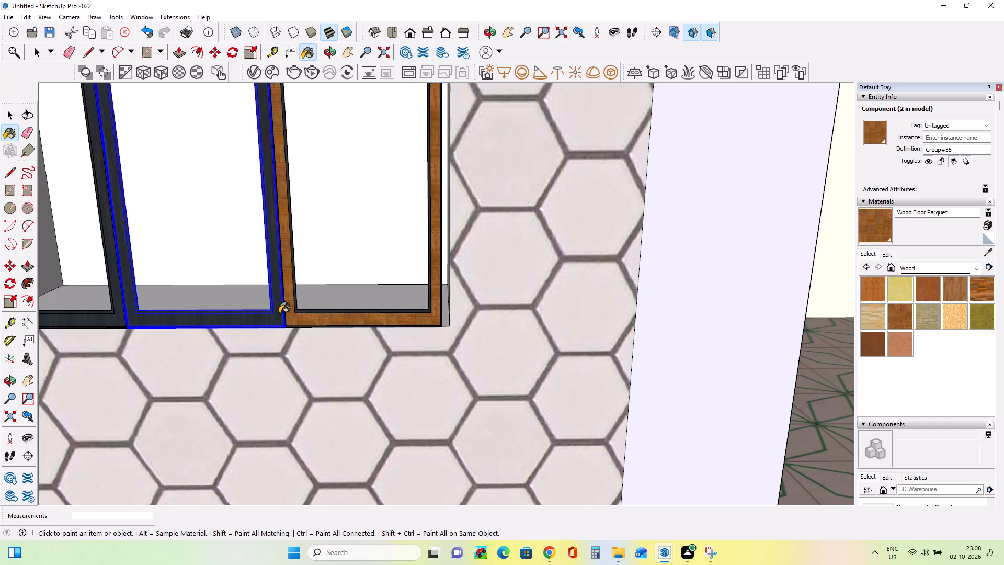
Explode the middle window panel into loose geometry.
right_click(273, 314)
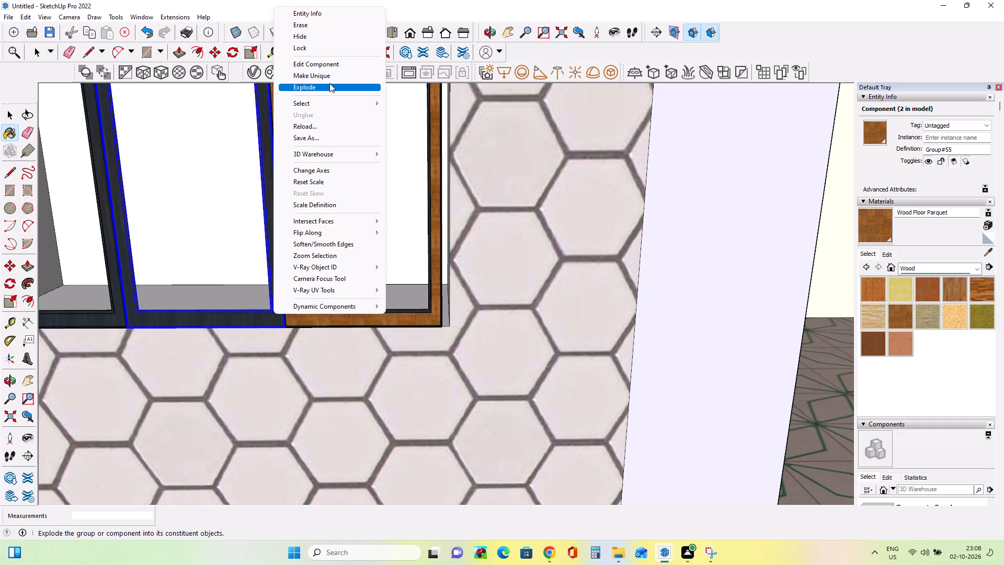
left_click(329, 83)
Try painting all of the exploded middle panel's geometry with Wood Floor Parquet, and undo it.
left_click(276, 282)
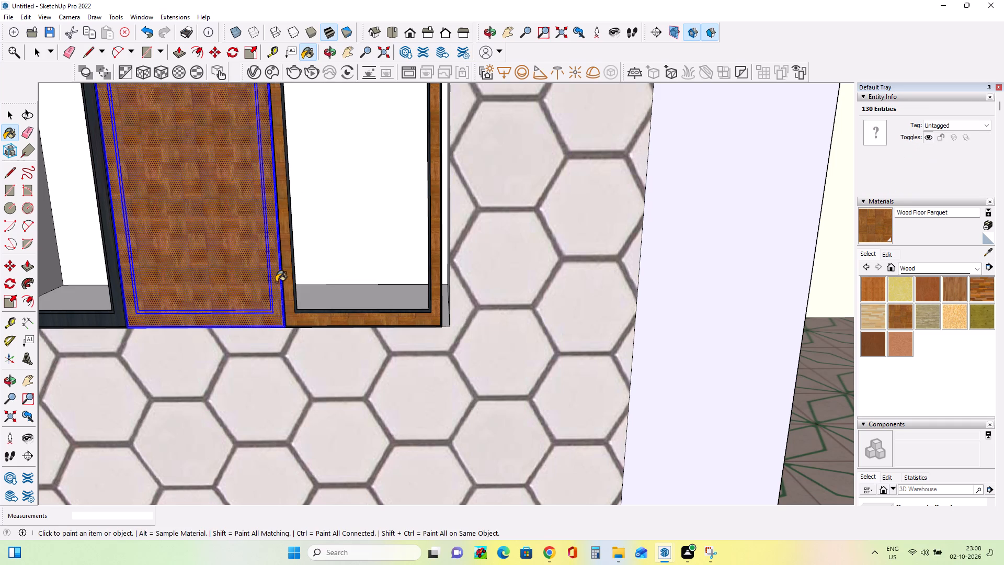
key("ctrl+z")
Select only the middle panel's front frame face and paint it with Wood Floor Parquet.
left_click(15, 115)
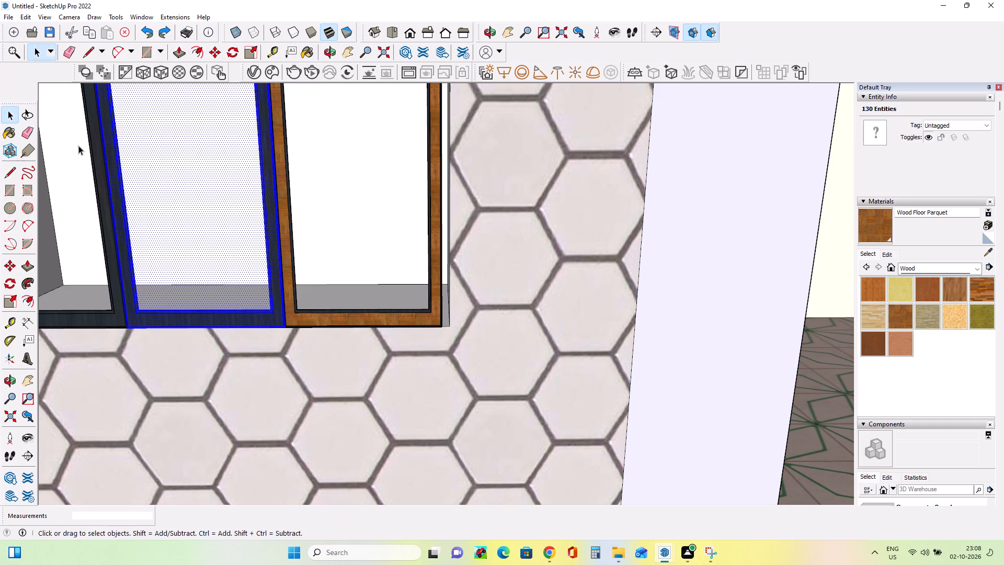
left_click(280, 313)
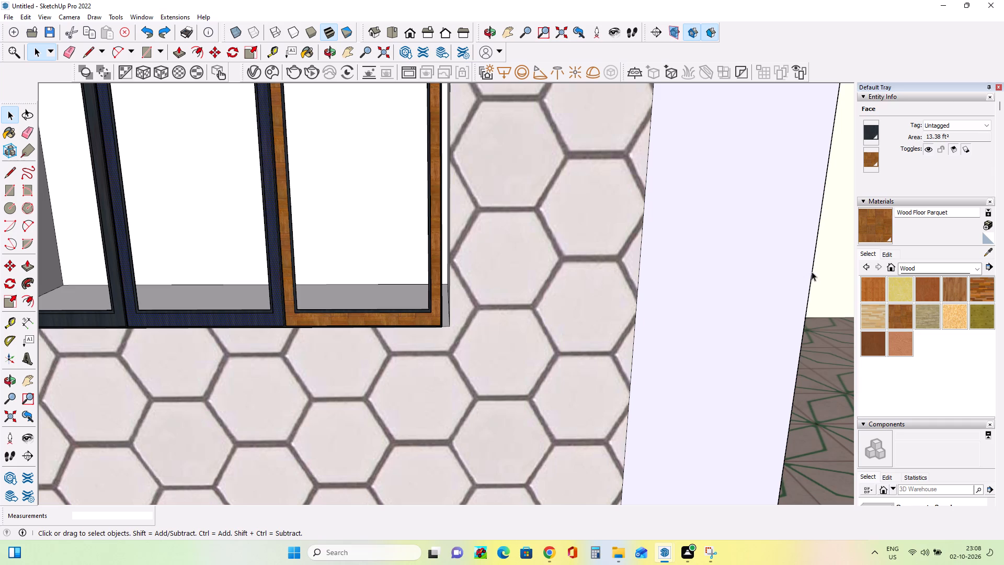
left_click(892, 318)
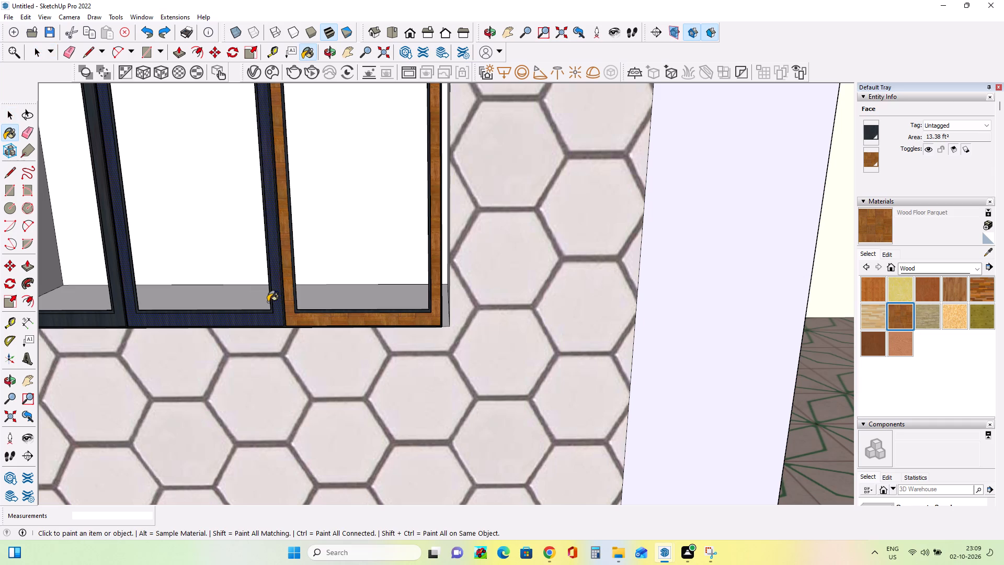
left_click(273, 303)
Explode the remaining dark left-hand window panel into loose geometry.
scroll(298, 275, "down", 6)
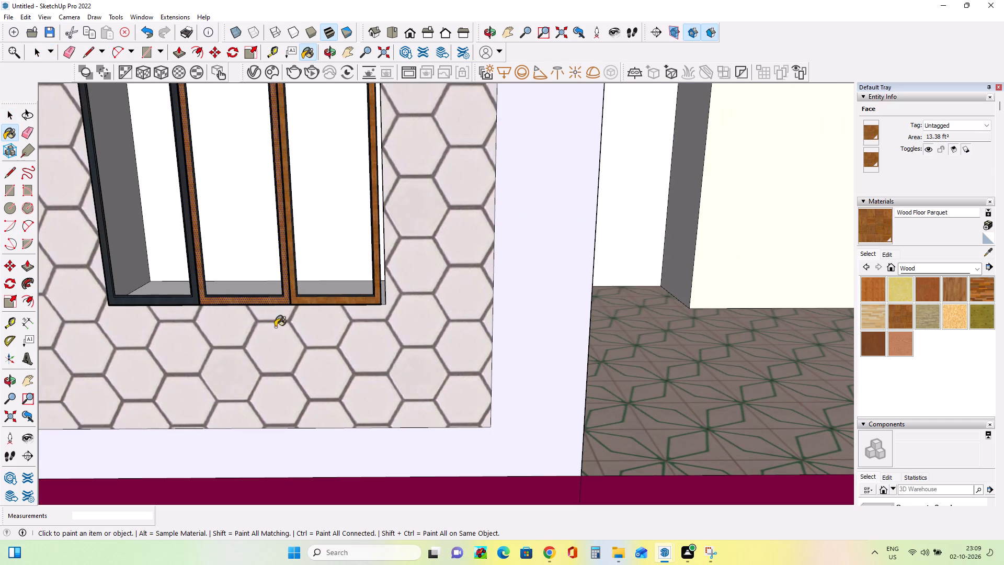
left_click(12, 117)
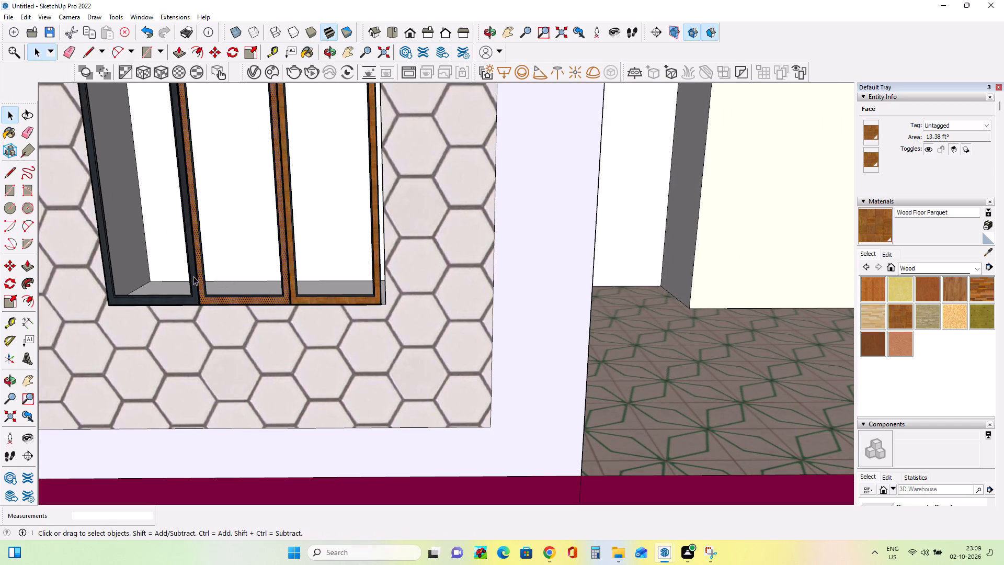
left_click(195, 281)
scroll(193, 284, "up", 3)
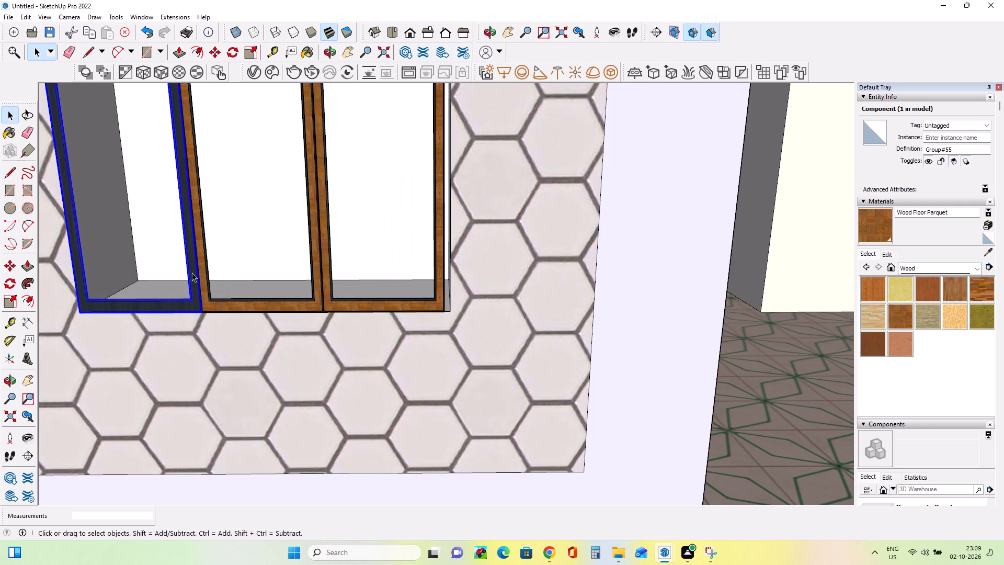
right_click(192, 273)
left_click(249, 313)
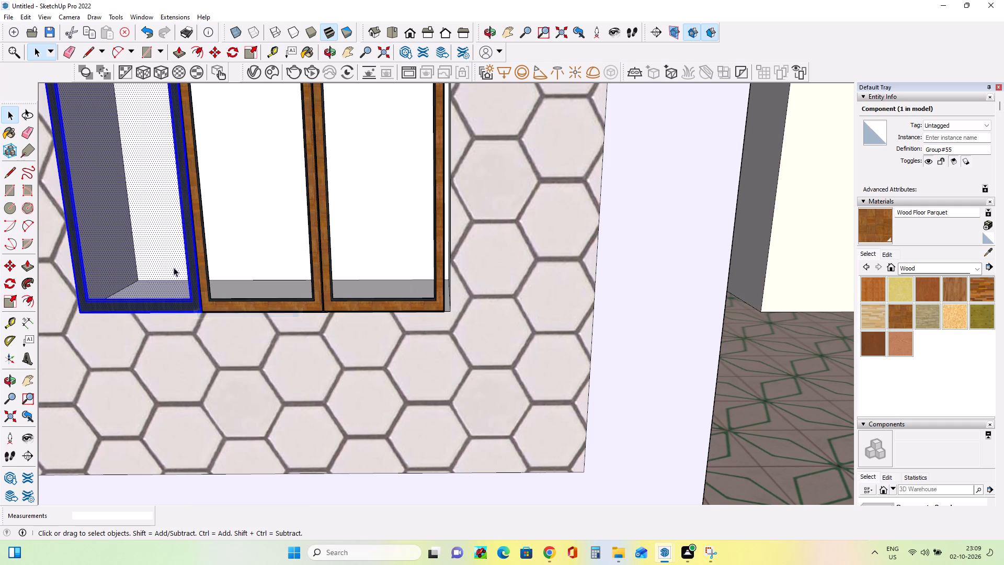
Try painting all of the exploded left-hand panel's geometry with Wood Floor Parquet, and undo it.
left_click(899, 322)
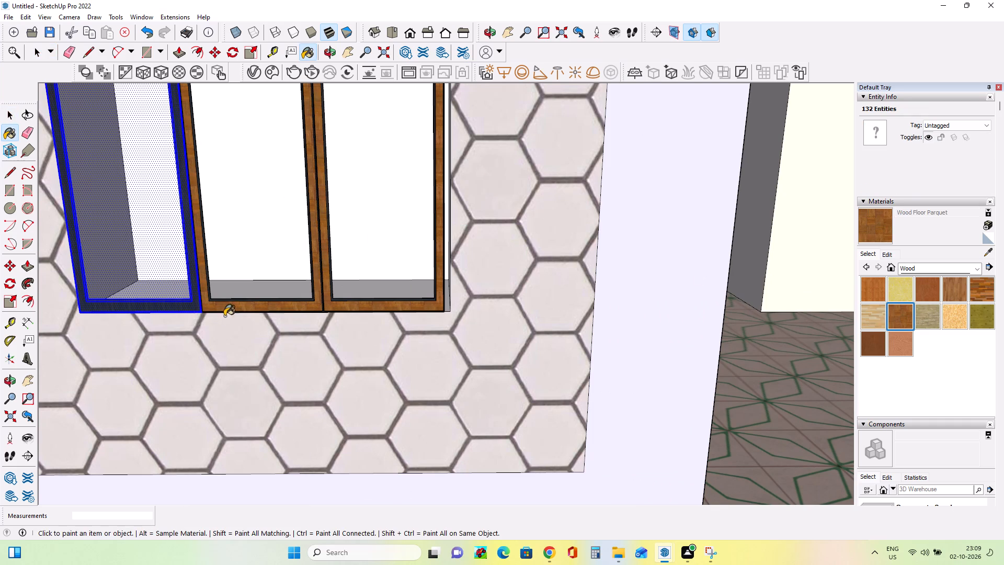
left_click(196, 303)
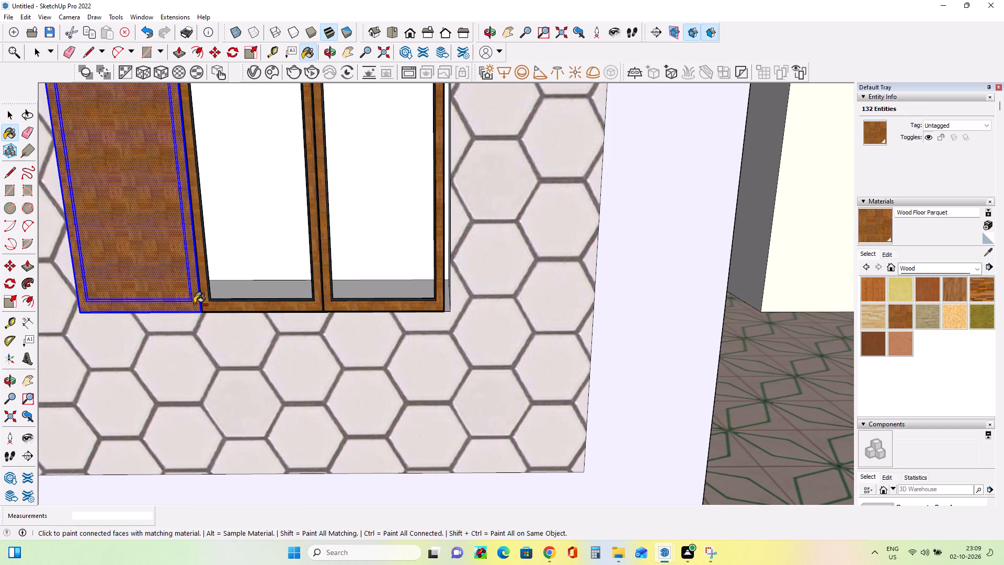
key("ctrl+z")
Select only the left-hand panel's front frame face and paint it with Wood Floor Parquet.
left_click(7, 115)
left_click(128, 194)
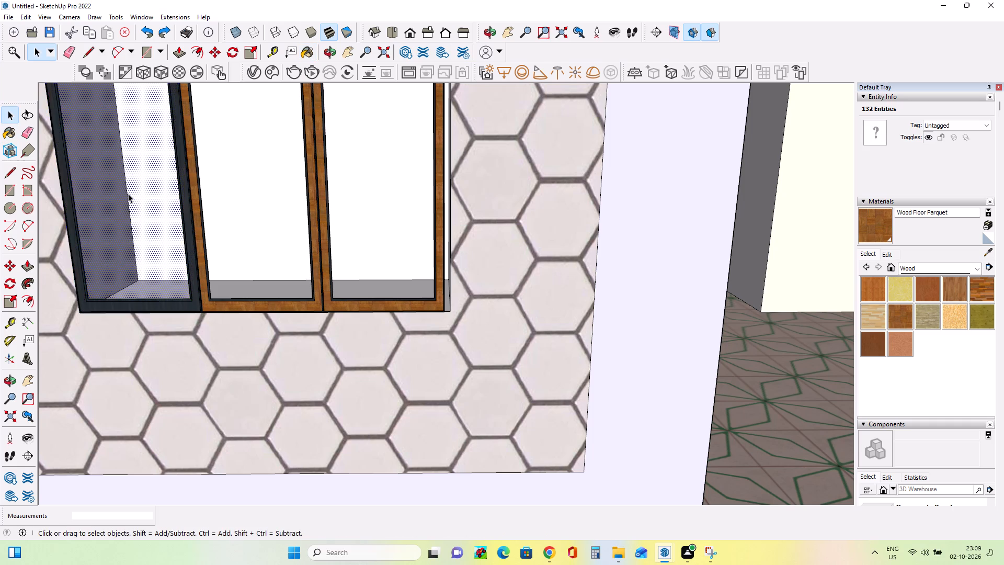
left_click(193, 269)
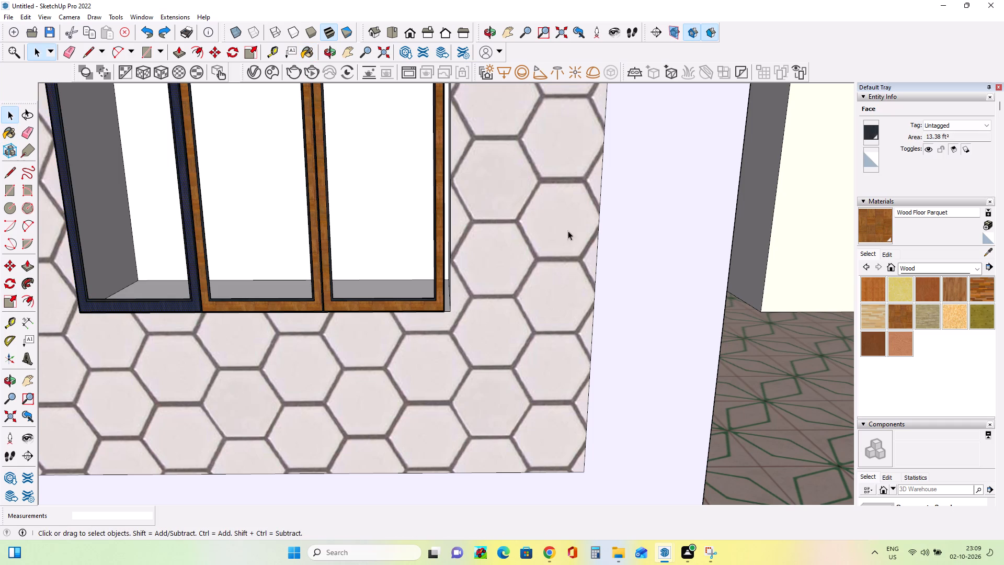
double_click(899, 319)
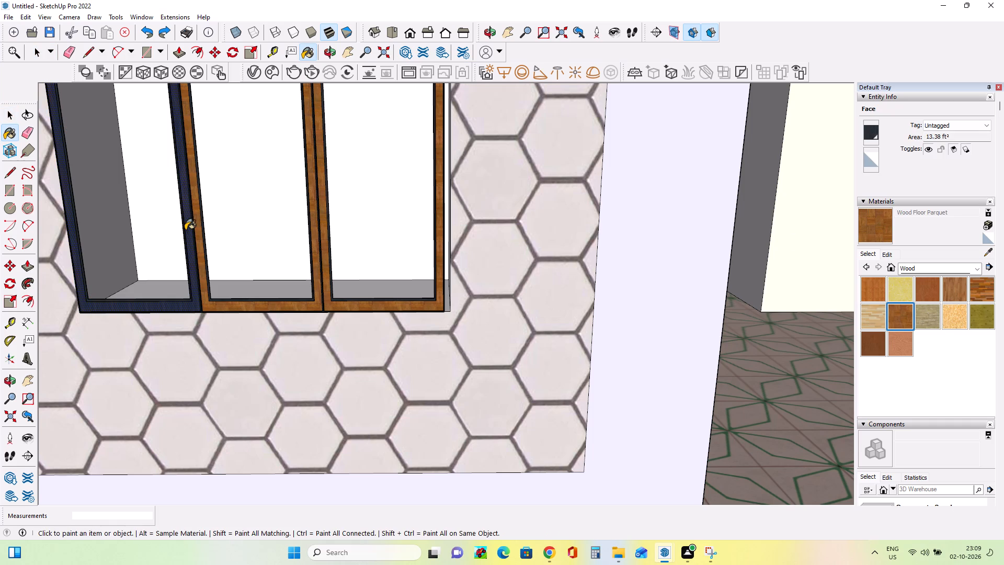
left_click(190, 230)
Examine the recoloured window within the whole front elevation of the house.
scroll(190, 222, "down", 14)
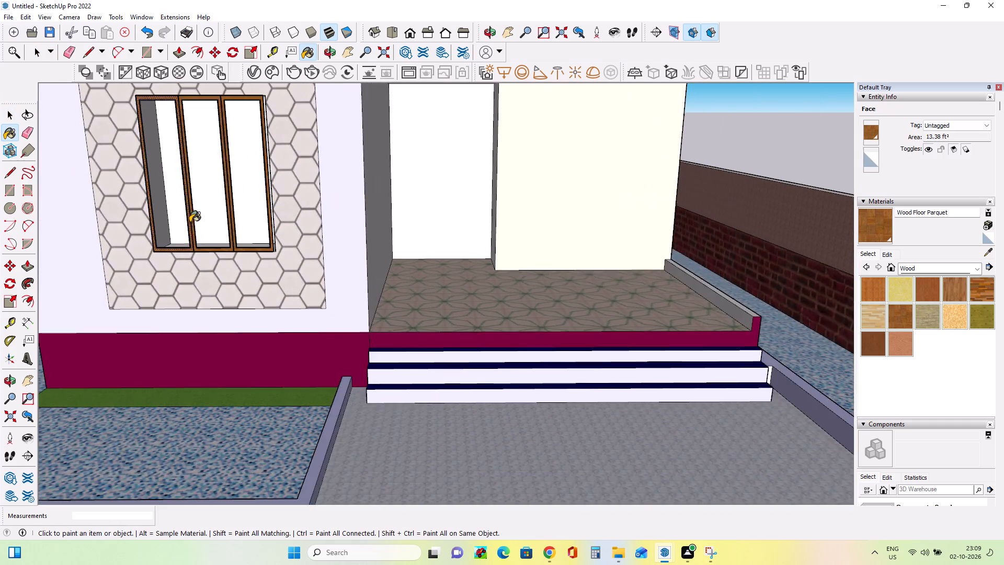
scroll(190, 222, "down", 5)
middle_click_drag(244, 236, 312, 236)
scroll(313, 236, "down", 5)
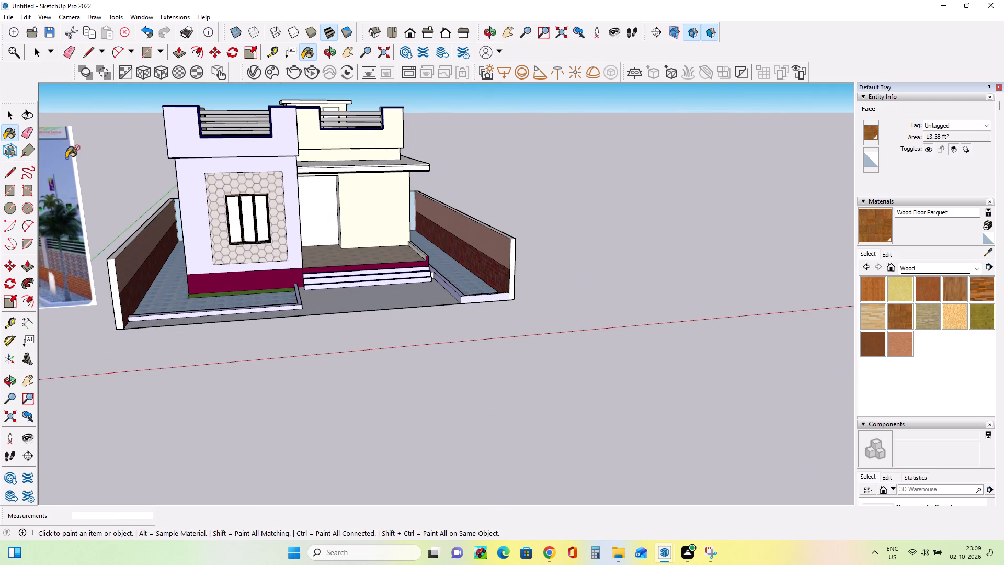
left_click(8, 117)
left_click(87, 129)
scroll(200, 187, "up", 4)
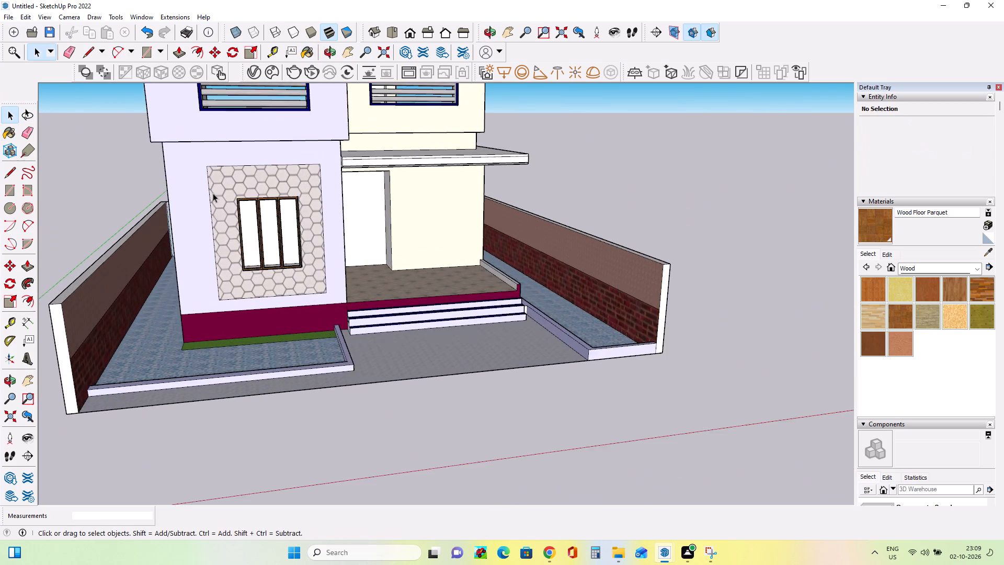
scroll(213, 193, "up", 2)
scroll(213, 193, "down", 8)
middle_click_drag(279, 201, 272, 201)
scroll(272, 201, "up", 2)
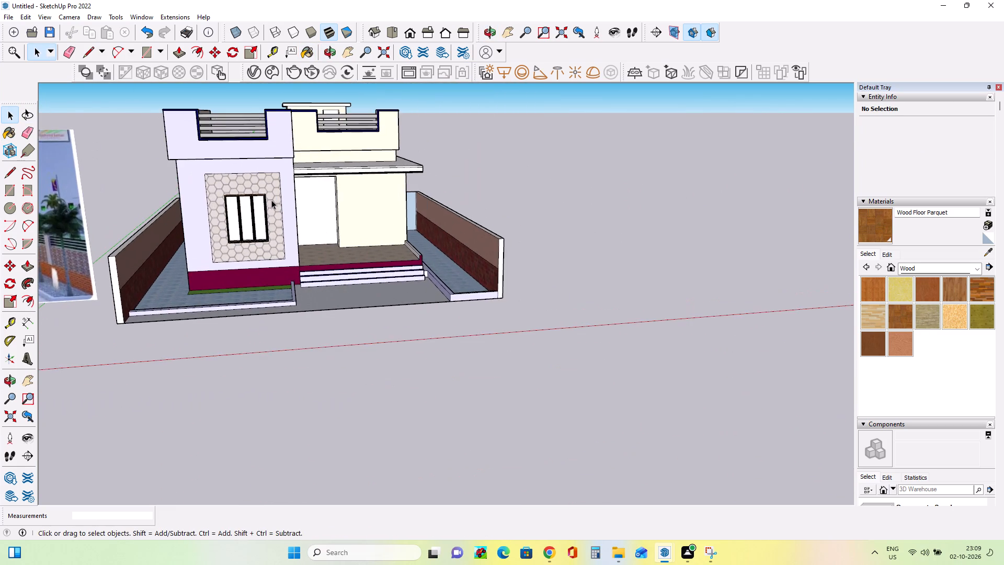
scroll(271, 200, "up", 2)
scroll(1, 82, "up", 1)
Switch to Chrome and download the double-leaf Glass Door model from its 3D Warehouse page.
left_click(14, 16)
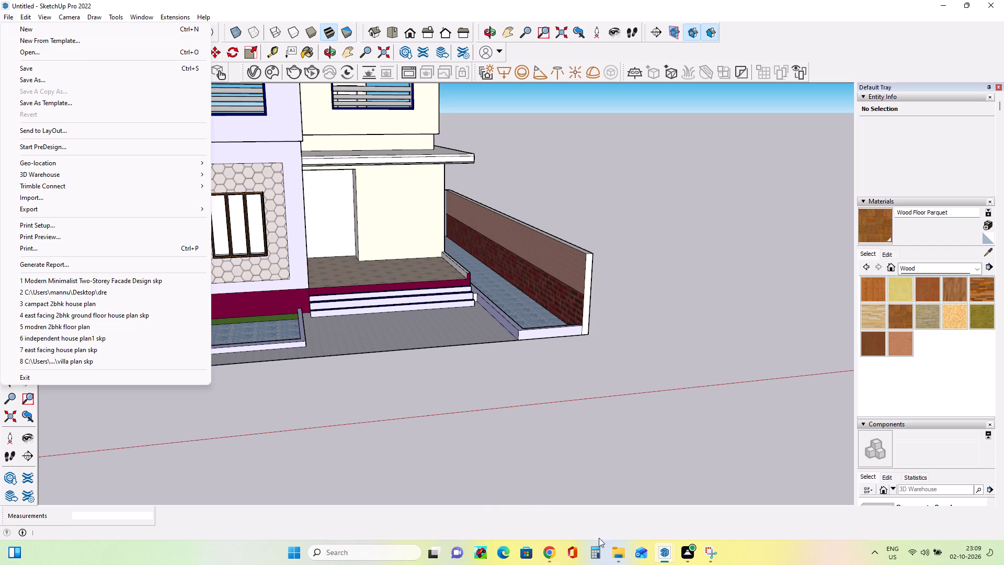
left_click(559, 551)
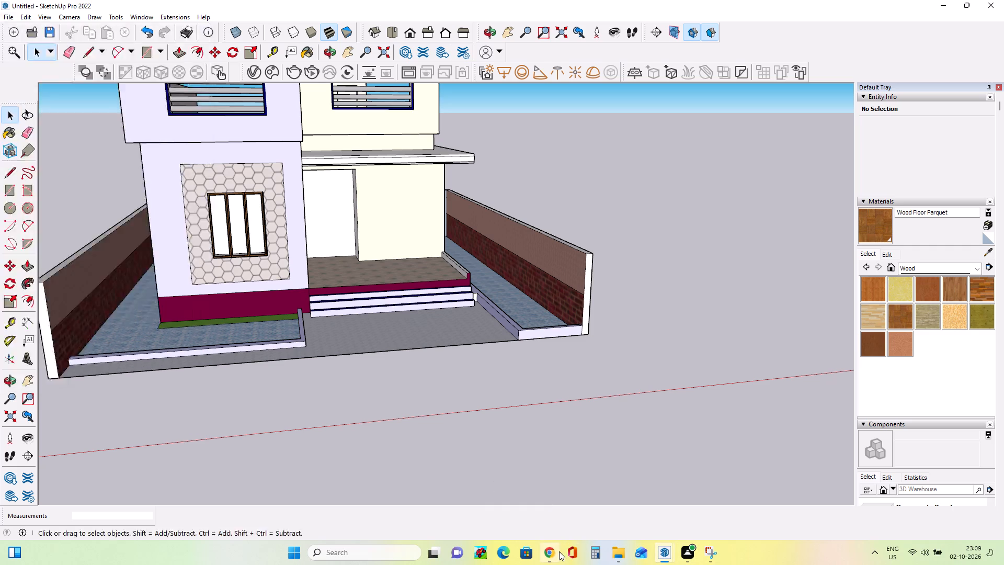
left_click(761, 202)
left_click(769, 227)
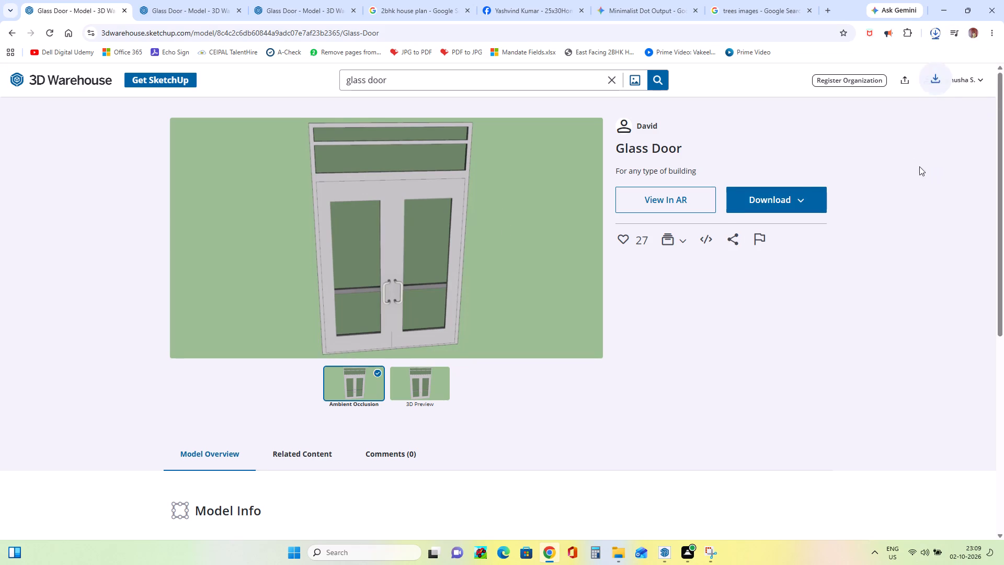
left_click(949, 6)
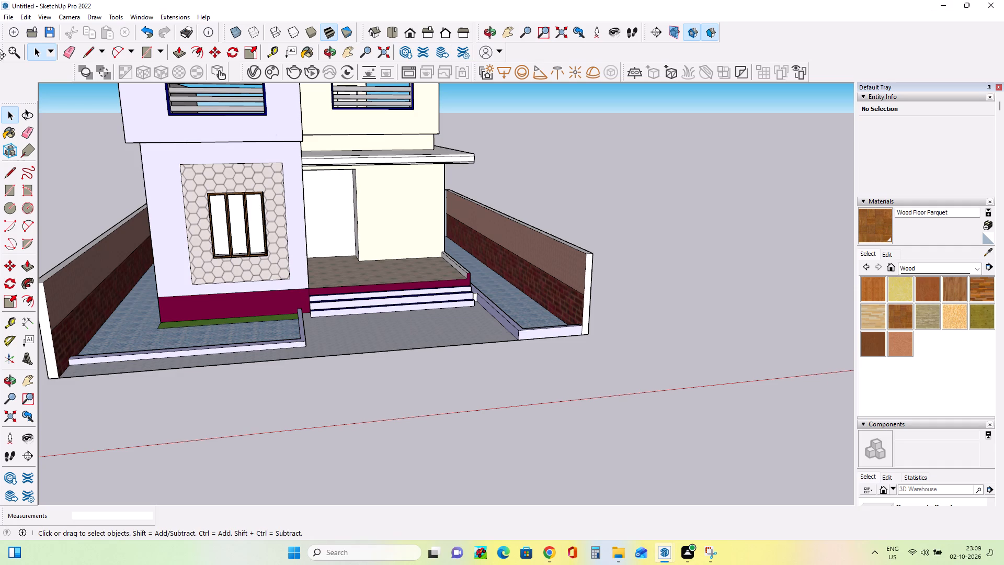
Import the downloaded Component_93 door file and place it on the tiled porch floor by the entrance.
left_click(6, 15)
left_click(61, 200)
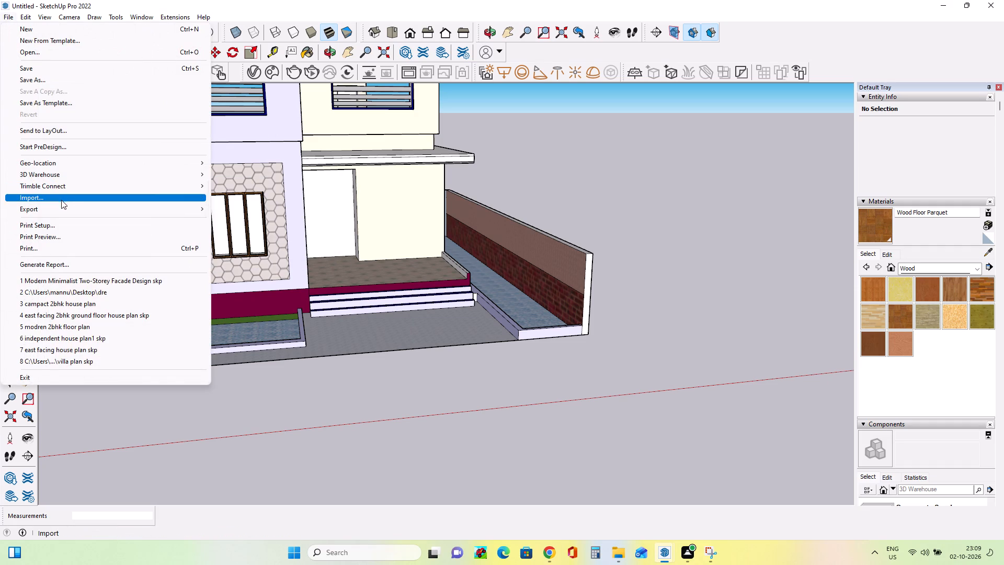
left_click(472, 234)
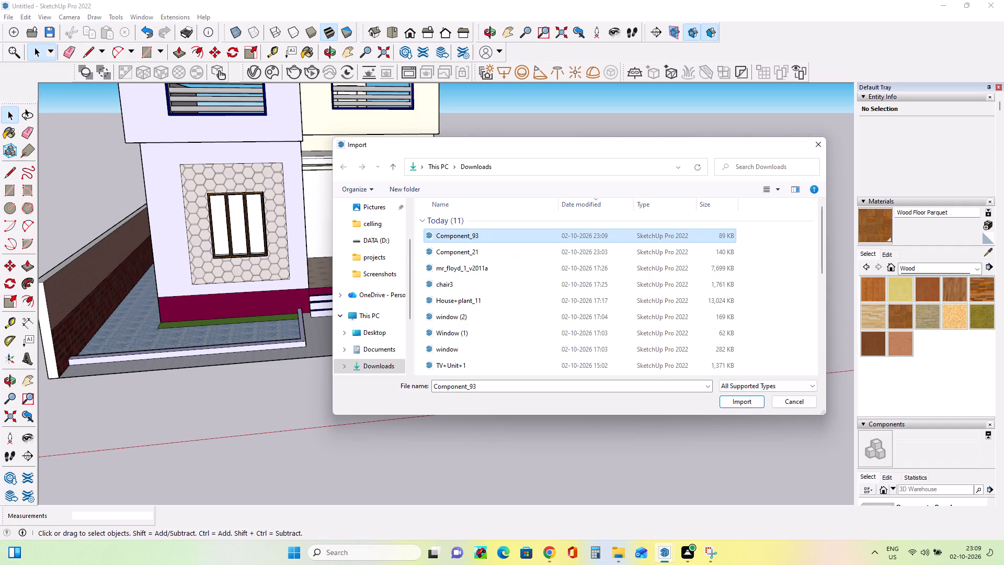
left_click(751, 404)
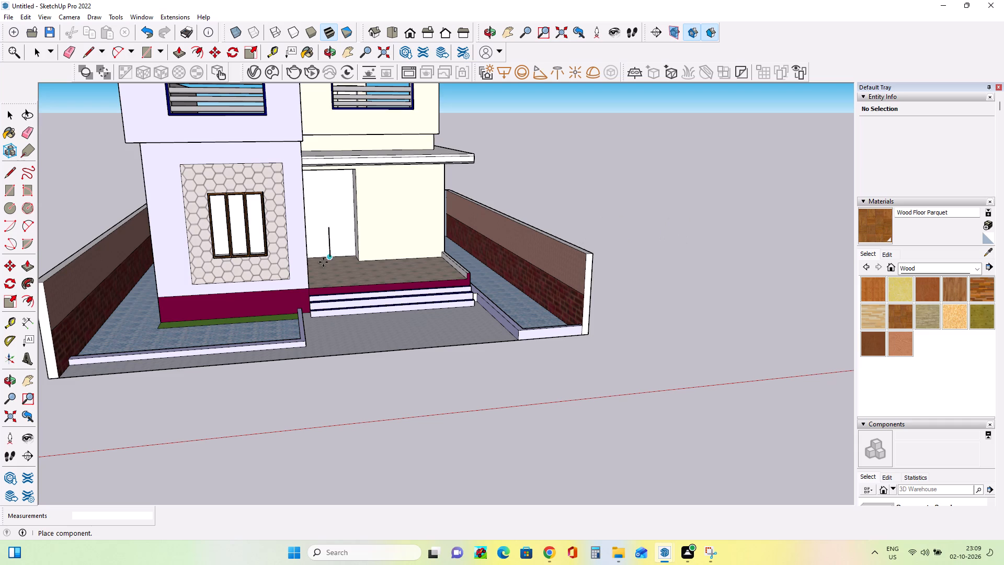
left_click(339, 280)
Rotate the glass door about 91.7° on the porch floor plane so it faces the front steps.
scroll(357, 271, "up", 8)
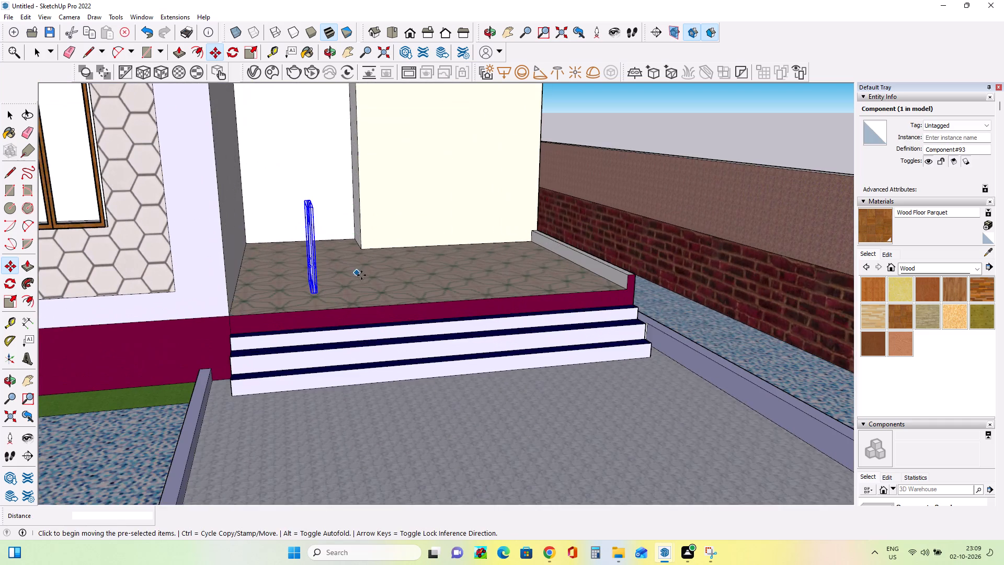
middle_click_drag(361, 275, 349, 300)
left_click(10, 289)
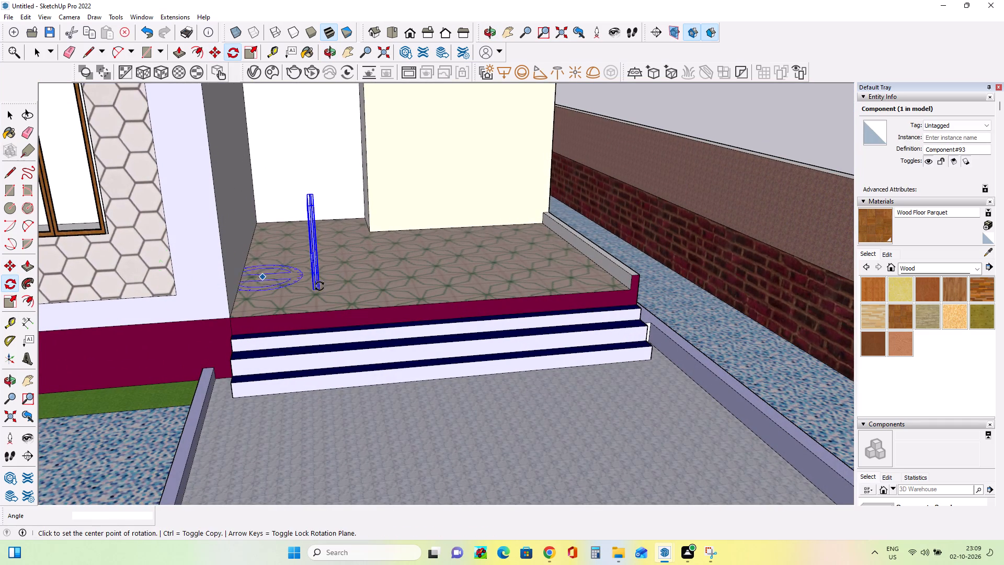
left_click(357, 299)
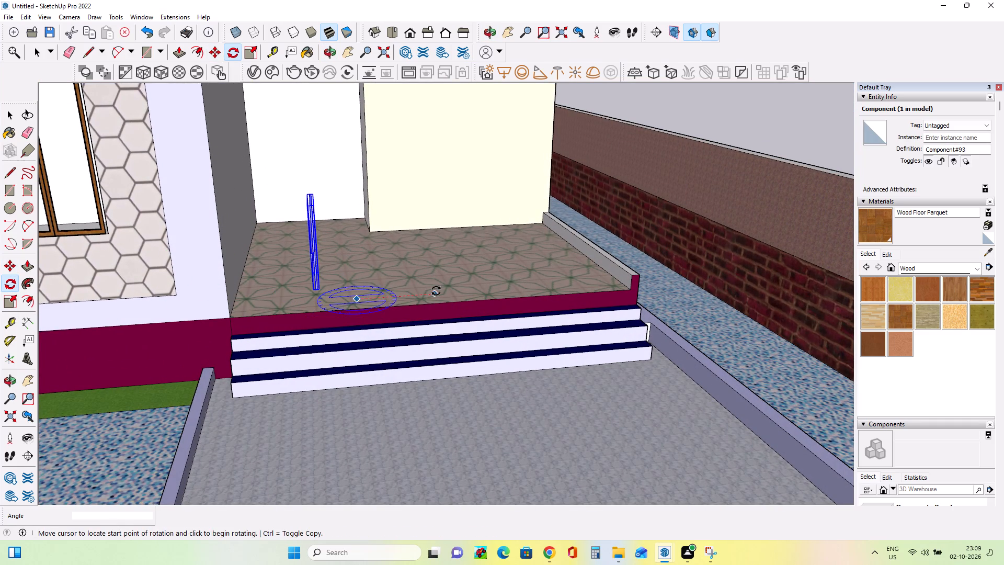
left_click(443, 290)
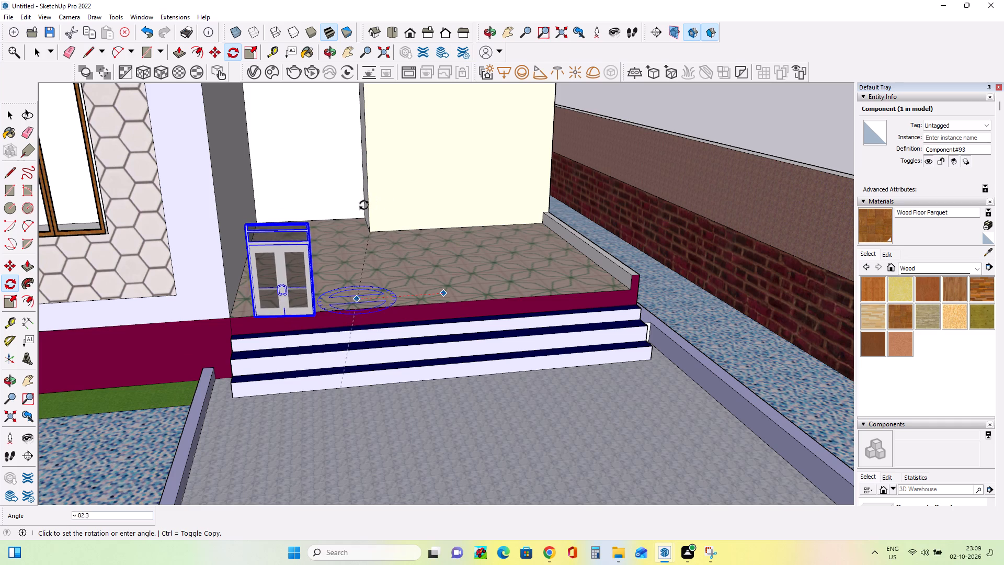
left_click(334, 217)
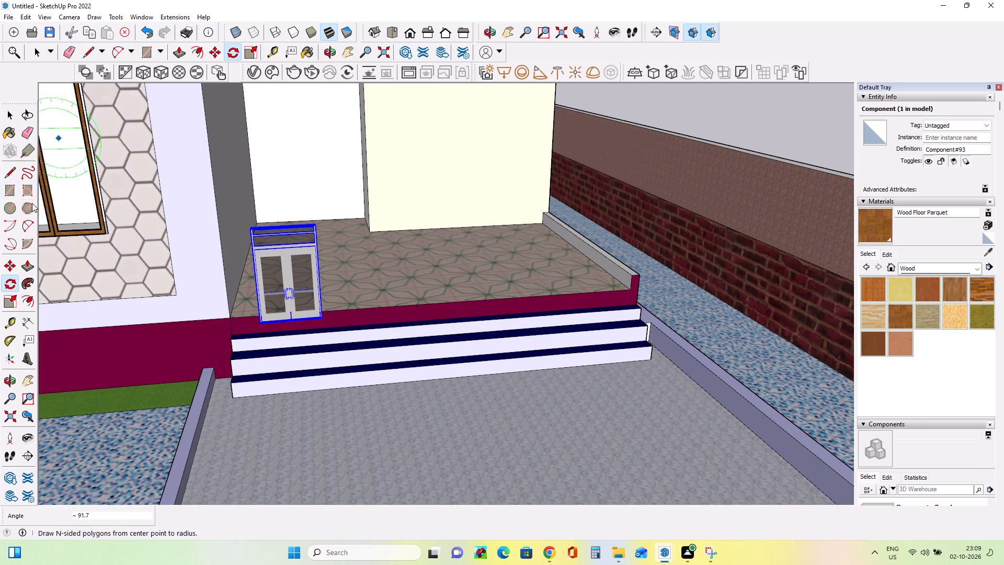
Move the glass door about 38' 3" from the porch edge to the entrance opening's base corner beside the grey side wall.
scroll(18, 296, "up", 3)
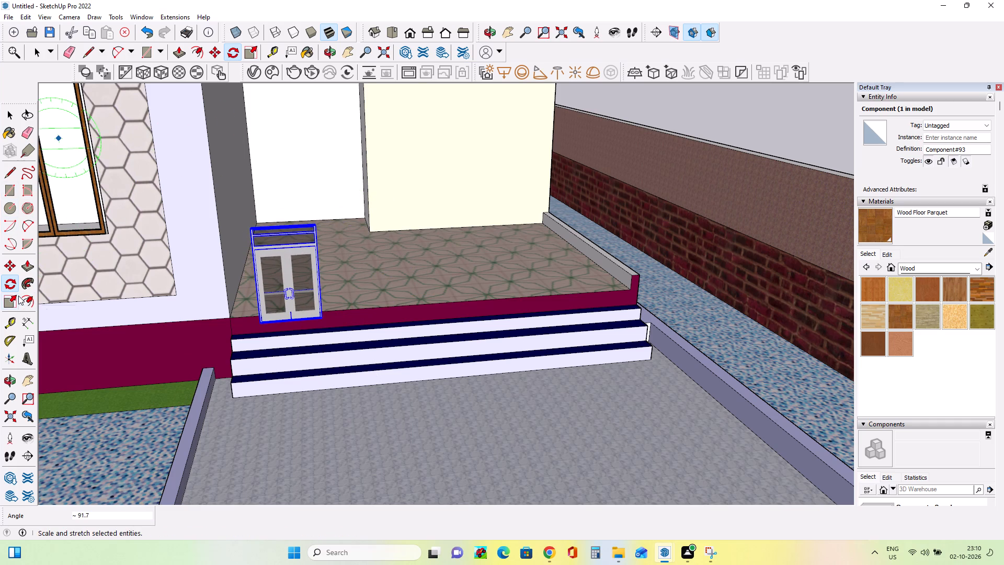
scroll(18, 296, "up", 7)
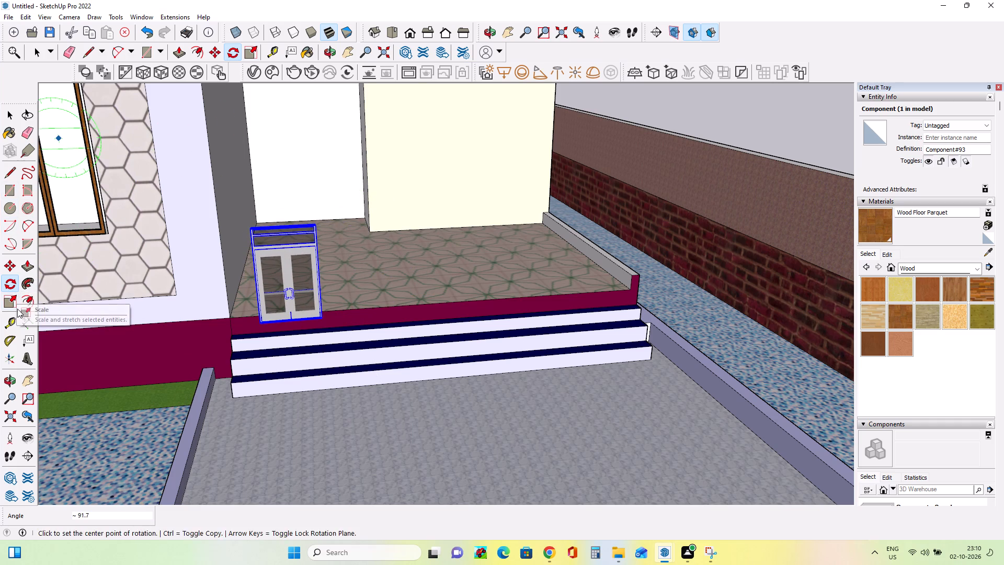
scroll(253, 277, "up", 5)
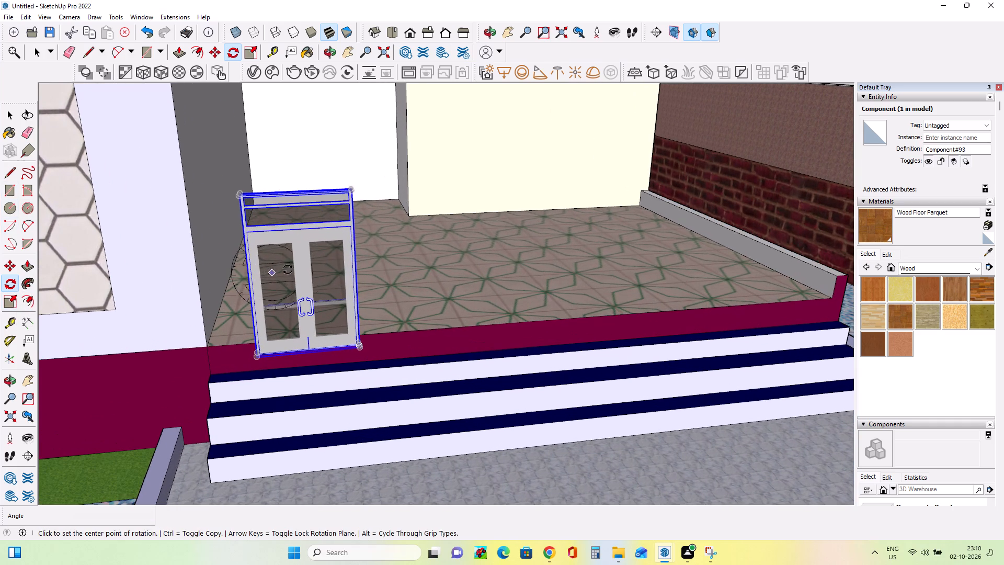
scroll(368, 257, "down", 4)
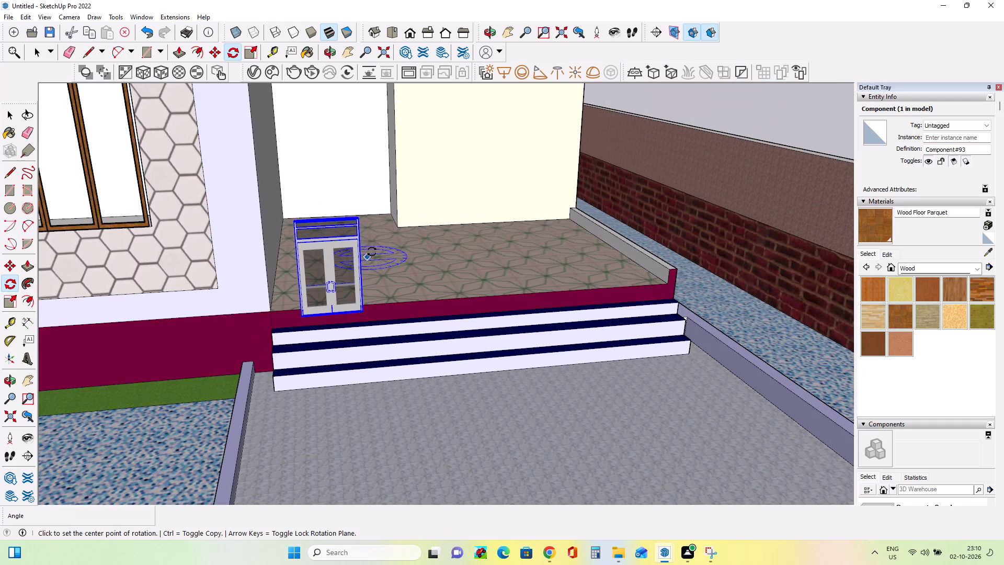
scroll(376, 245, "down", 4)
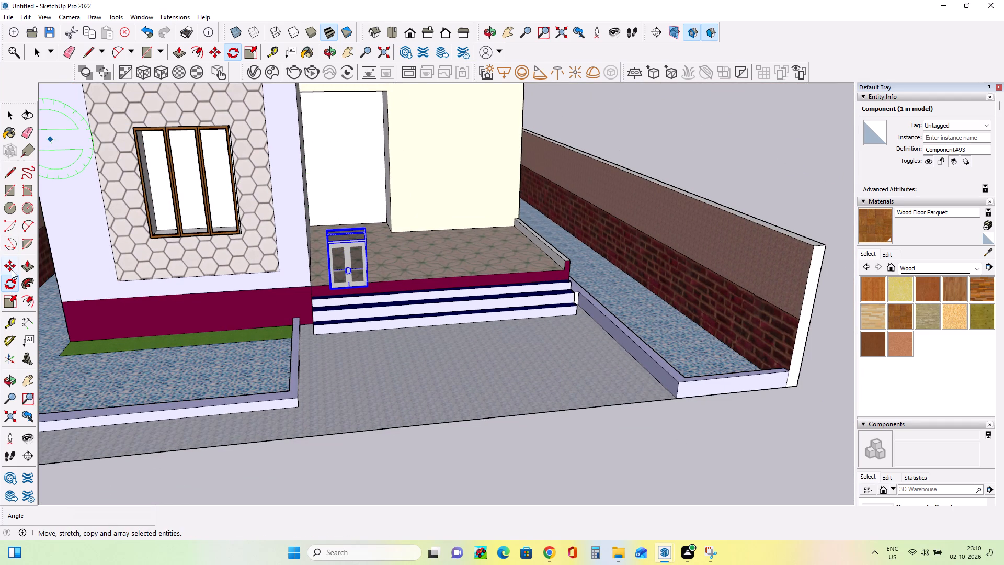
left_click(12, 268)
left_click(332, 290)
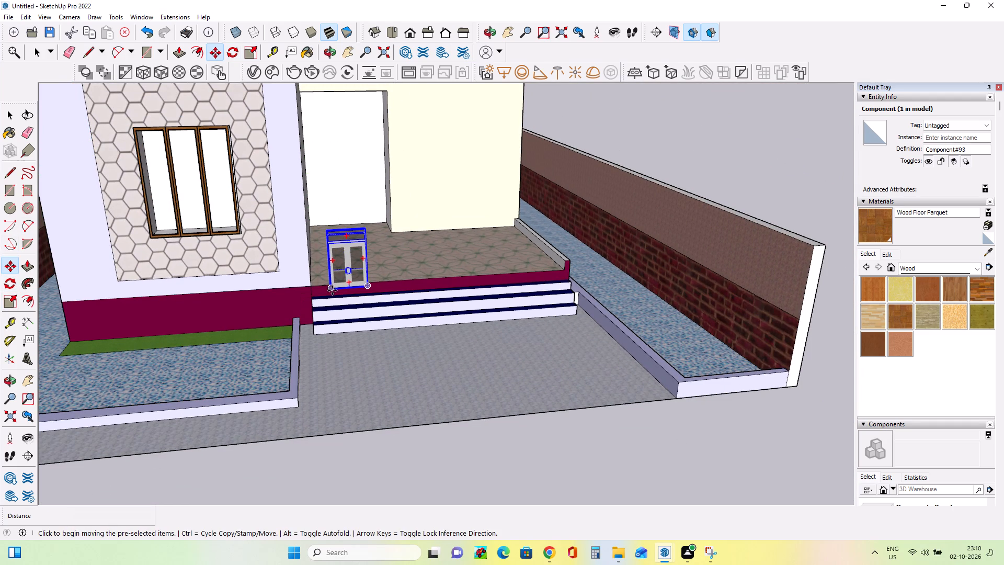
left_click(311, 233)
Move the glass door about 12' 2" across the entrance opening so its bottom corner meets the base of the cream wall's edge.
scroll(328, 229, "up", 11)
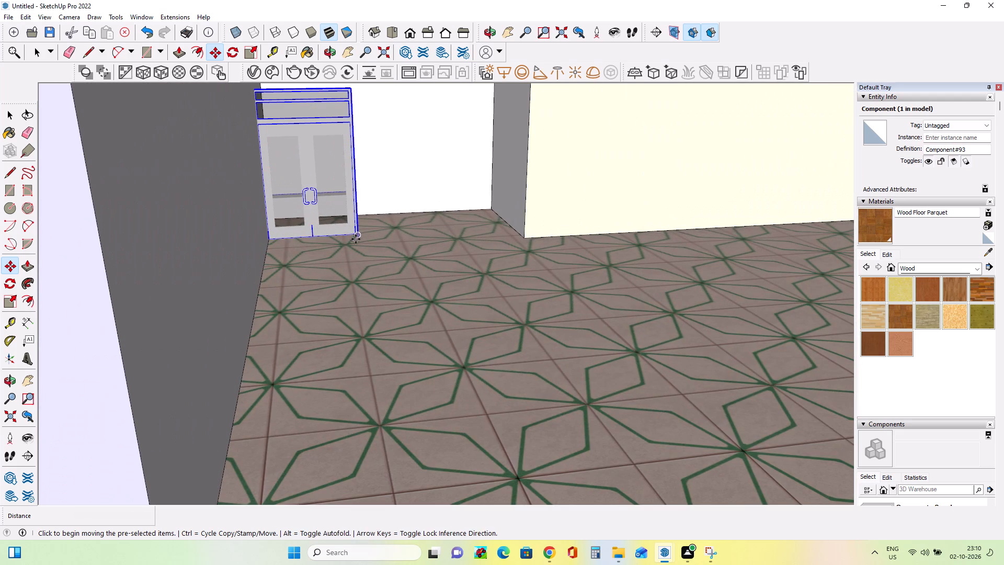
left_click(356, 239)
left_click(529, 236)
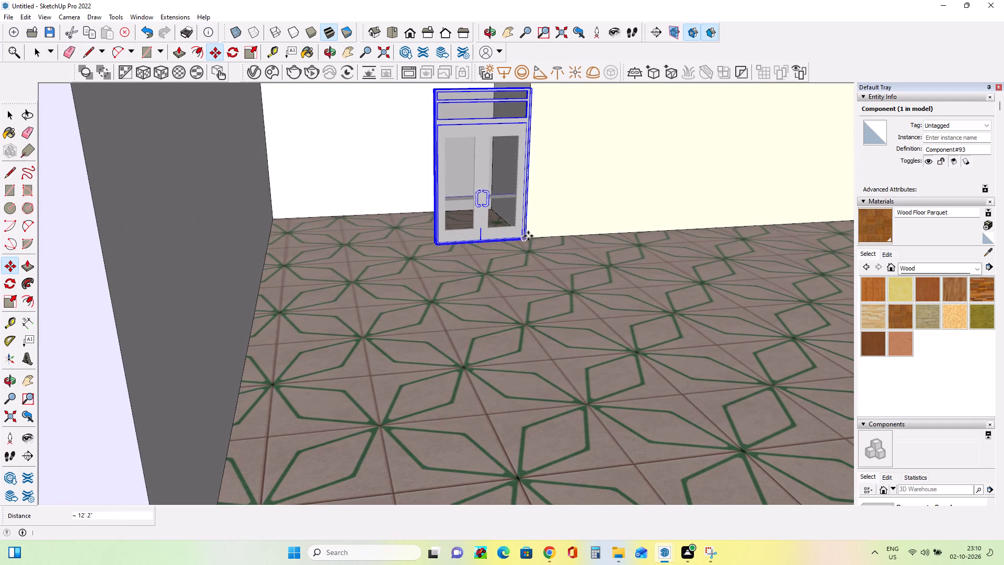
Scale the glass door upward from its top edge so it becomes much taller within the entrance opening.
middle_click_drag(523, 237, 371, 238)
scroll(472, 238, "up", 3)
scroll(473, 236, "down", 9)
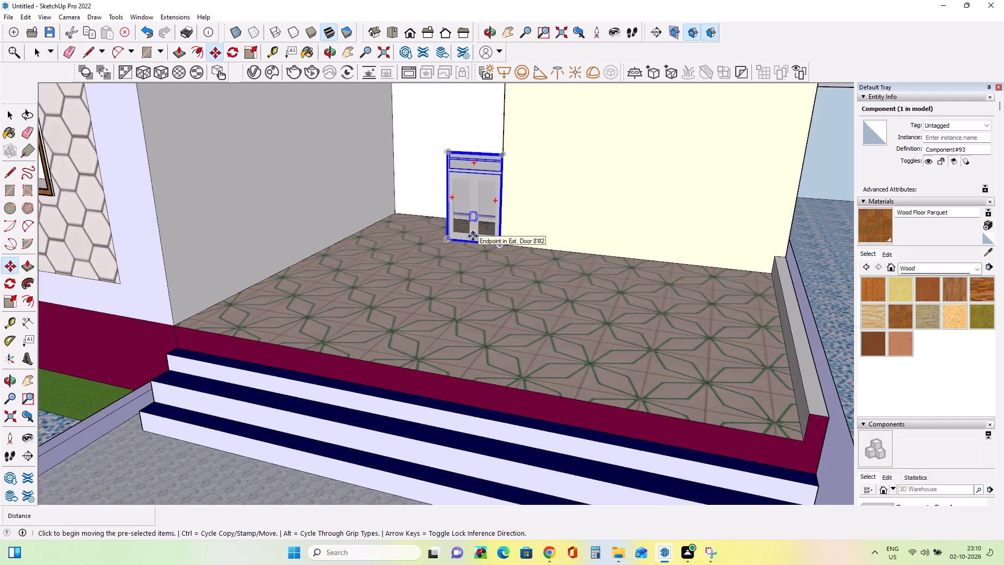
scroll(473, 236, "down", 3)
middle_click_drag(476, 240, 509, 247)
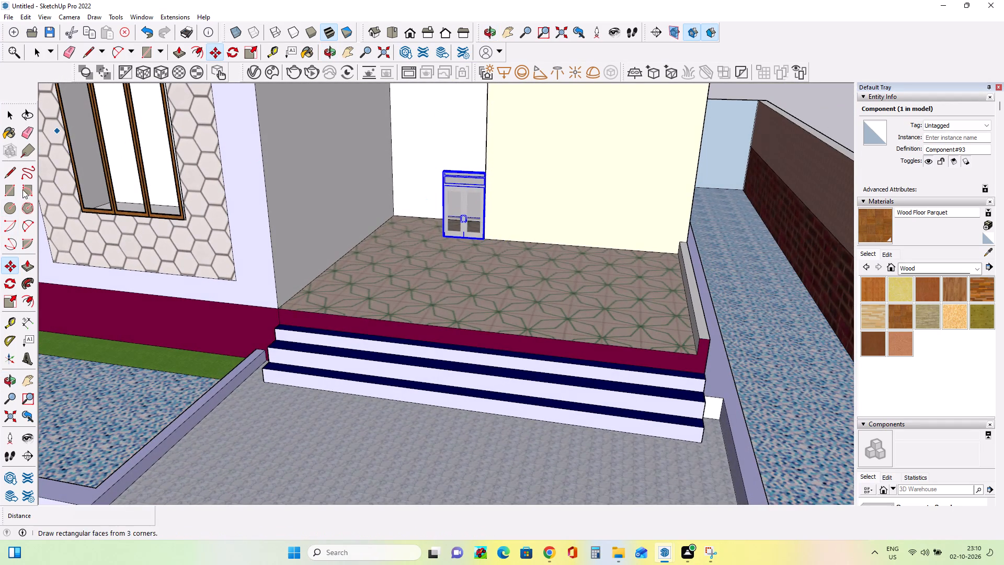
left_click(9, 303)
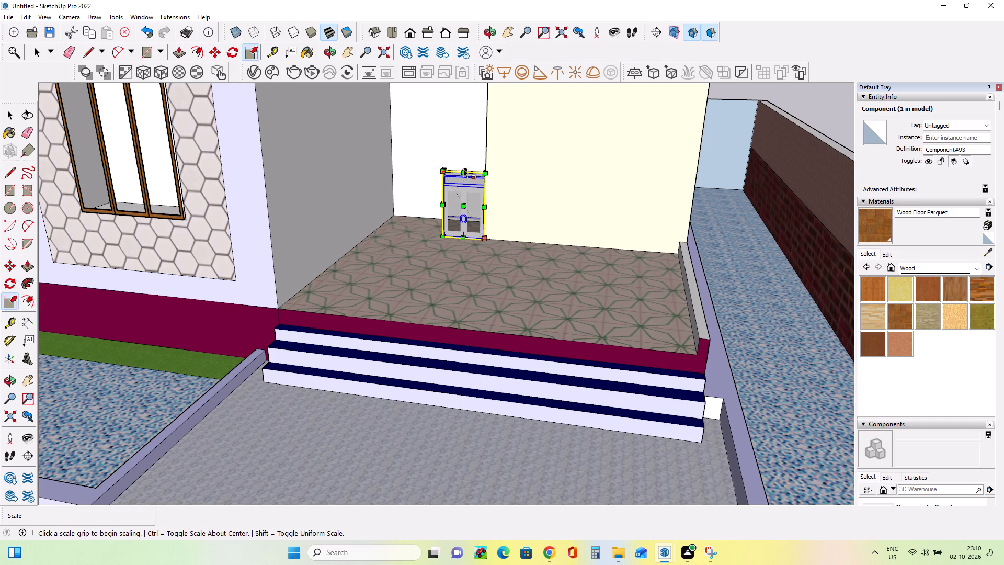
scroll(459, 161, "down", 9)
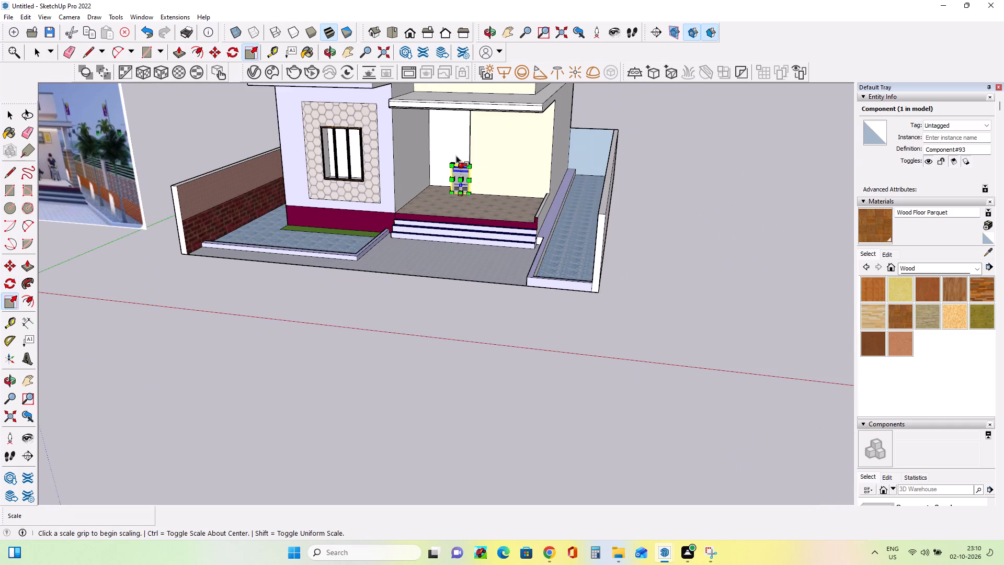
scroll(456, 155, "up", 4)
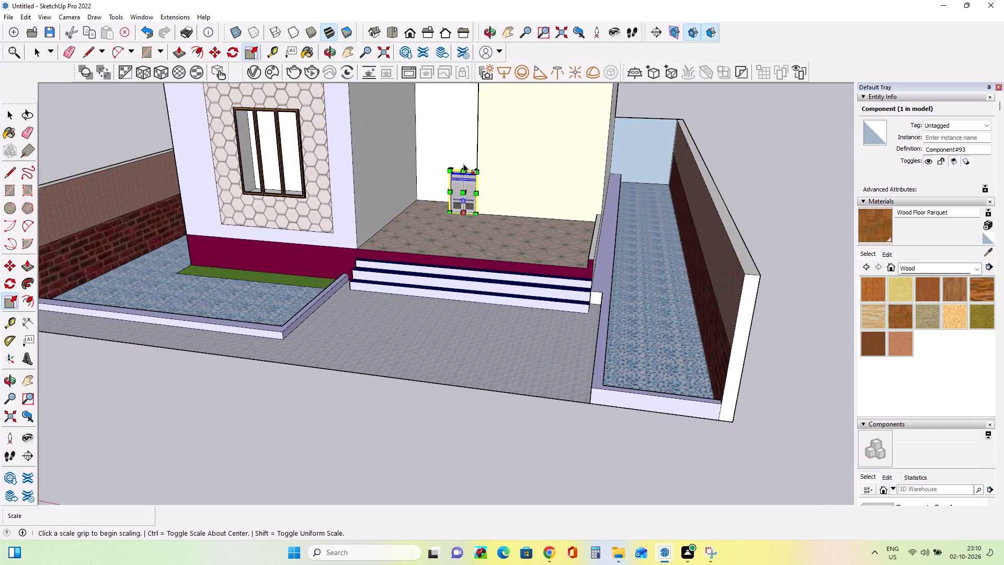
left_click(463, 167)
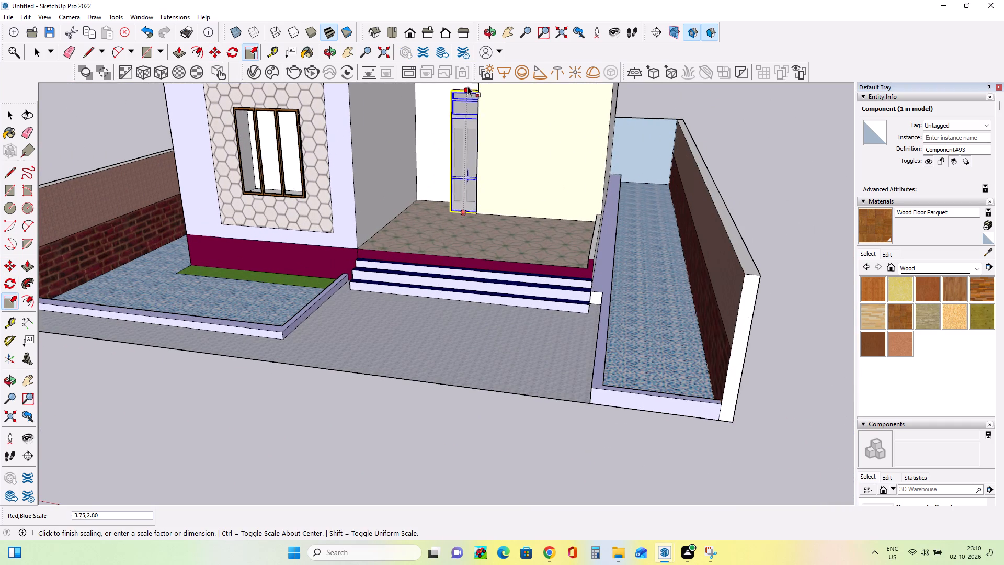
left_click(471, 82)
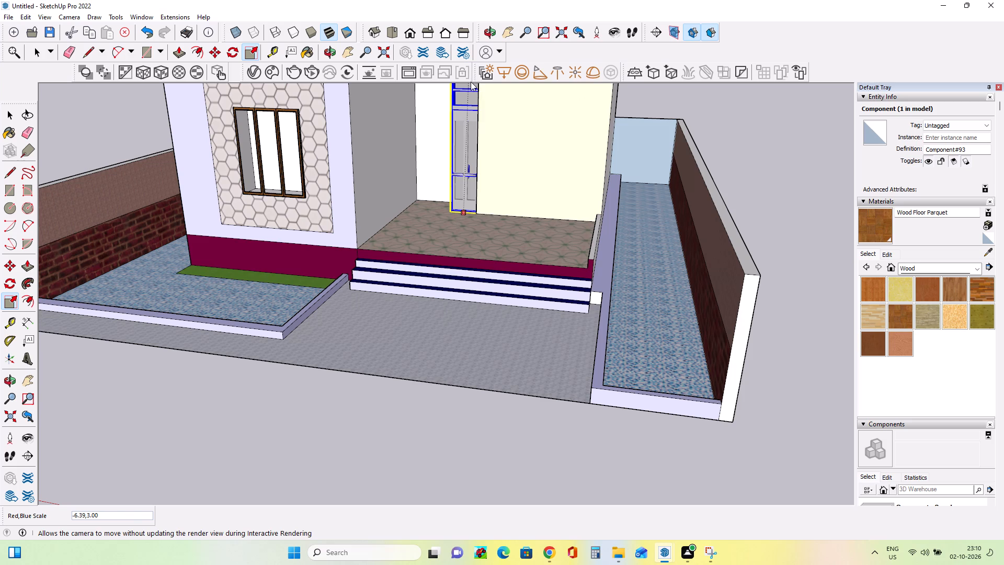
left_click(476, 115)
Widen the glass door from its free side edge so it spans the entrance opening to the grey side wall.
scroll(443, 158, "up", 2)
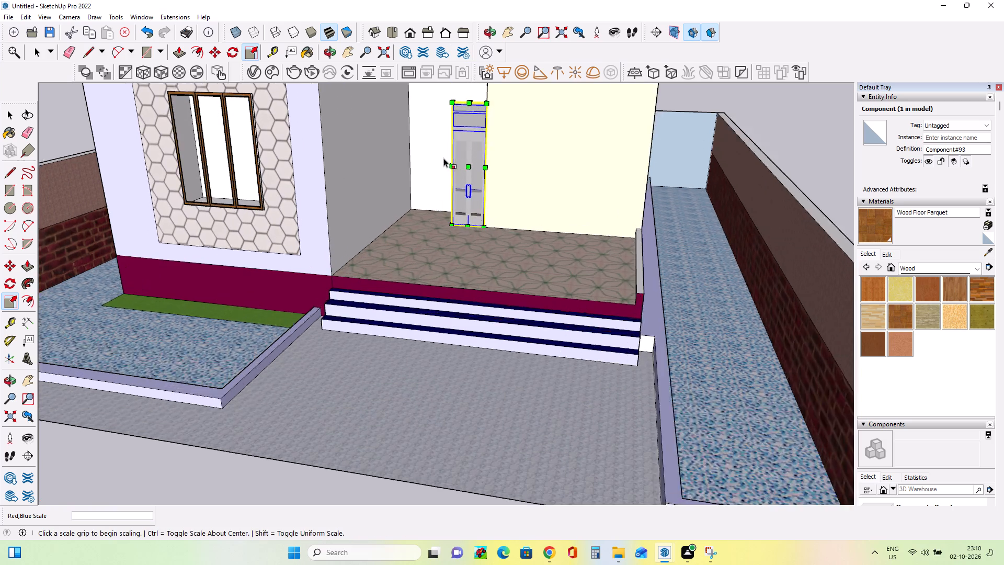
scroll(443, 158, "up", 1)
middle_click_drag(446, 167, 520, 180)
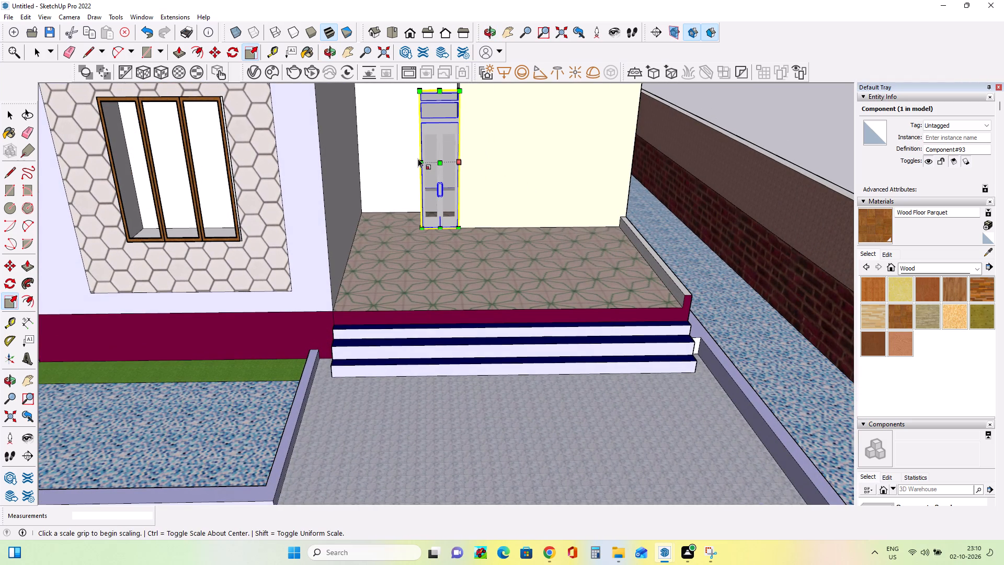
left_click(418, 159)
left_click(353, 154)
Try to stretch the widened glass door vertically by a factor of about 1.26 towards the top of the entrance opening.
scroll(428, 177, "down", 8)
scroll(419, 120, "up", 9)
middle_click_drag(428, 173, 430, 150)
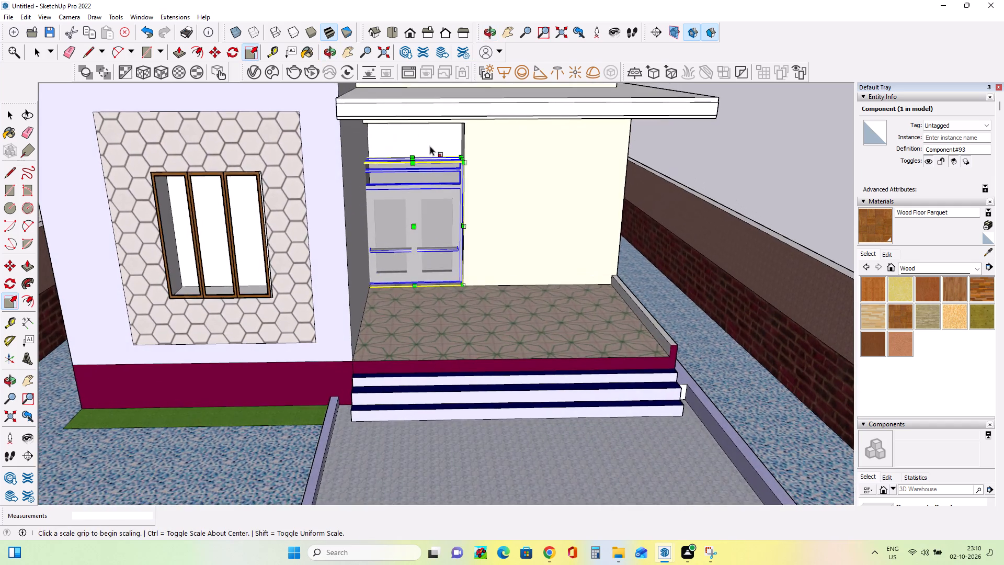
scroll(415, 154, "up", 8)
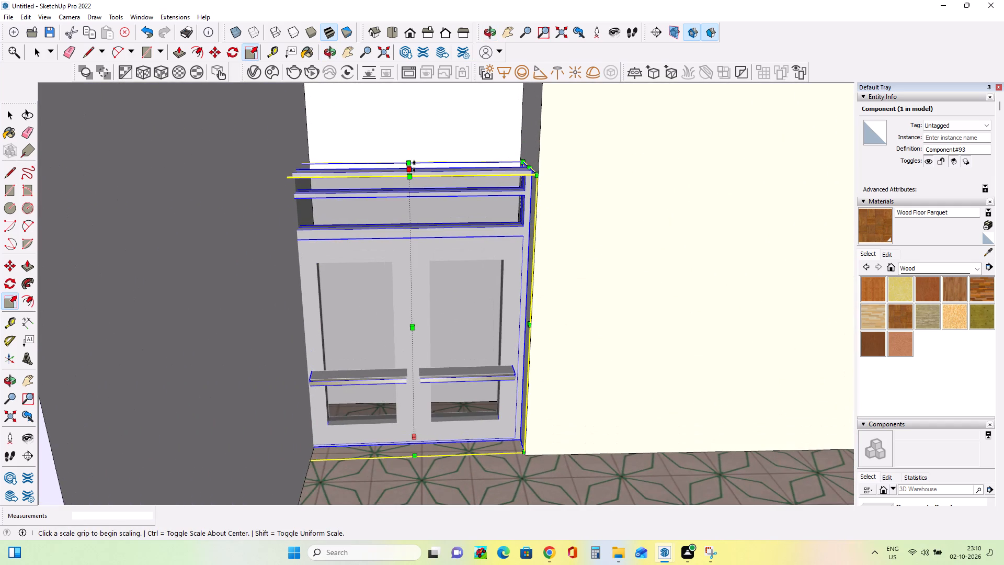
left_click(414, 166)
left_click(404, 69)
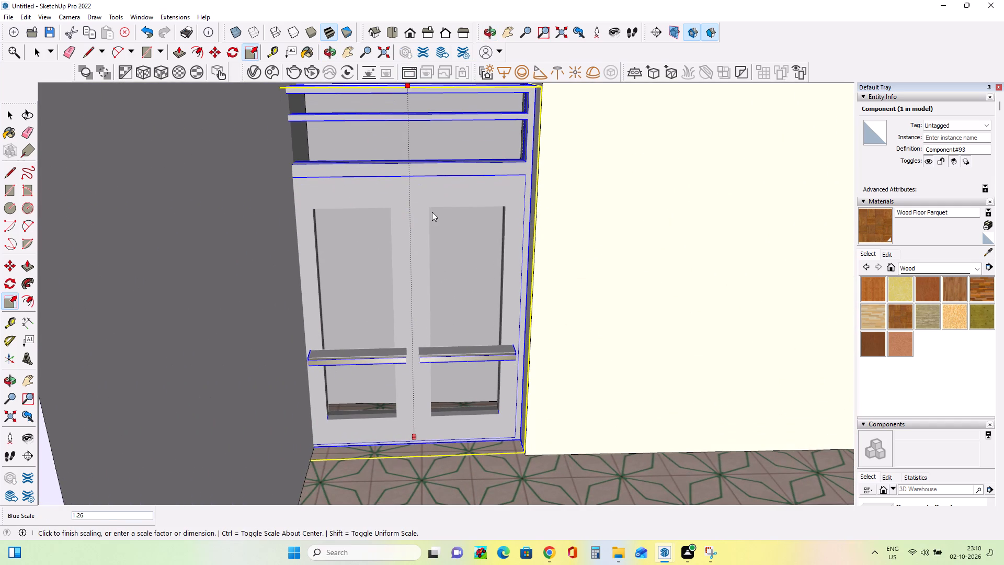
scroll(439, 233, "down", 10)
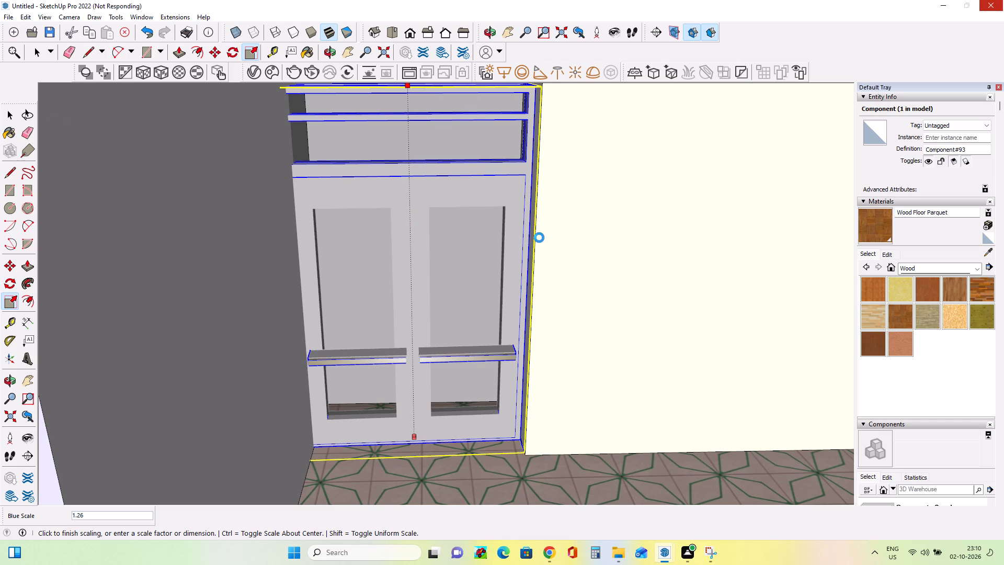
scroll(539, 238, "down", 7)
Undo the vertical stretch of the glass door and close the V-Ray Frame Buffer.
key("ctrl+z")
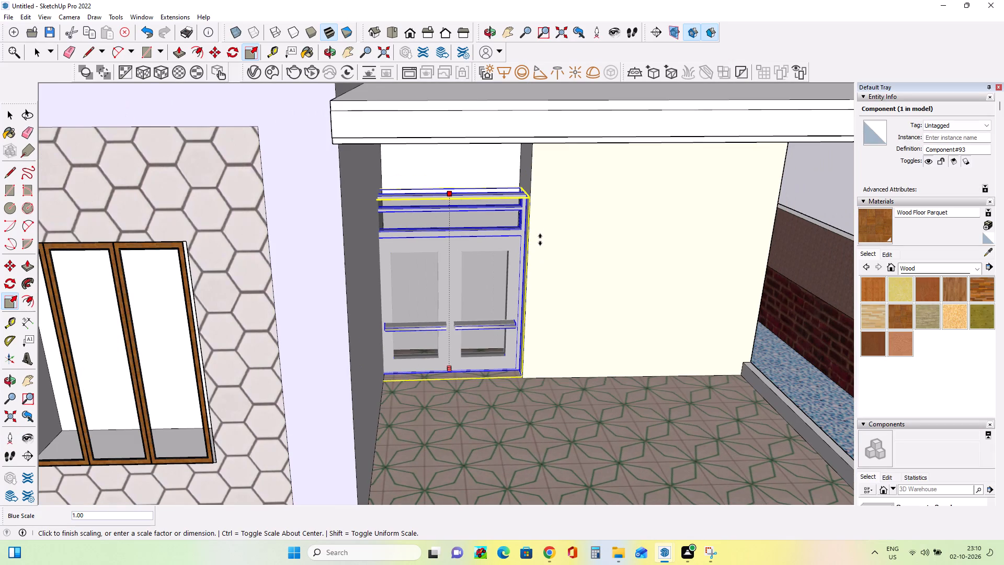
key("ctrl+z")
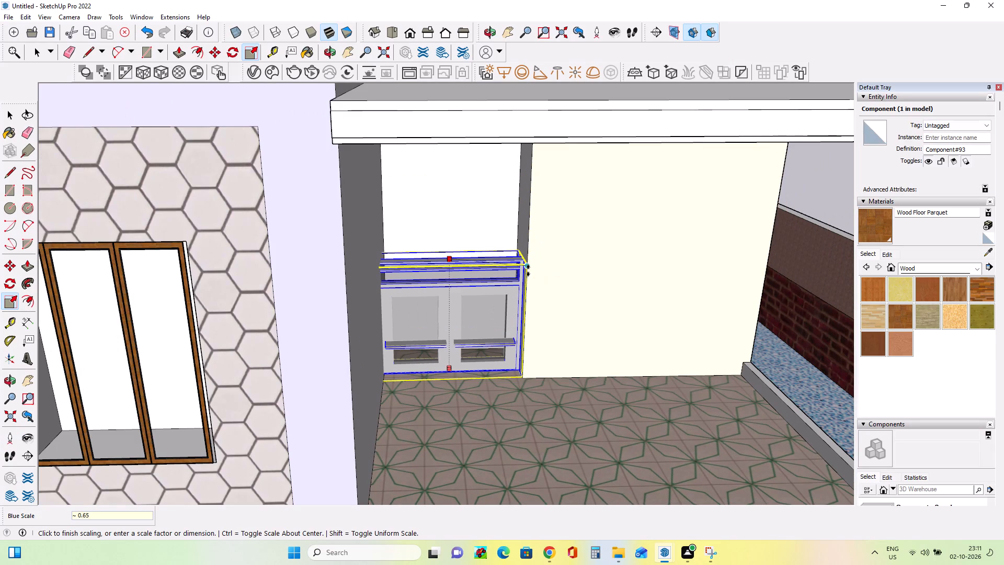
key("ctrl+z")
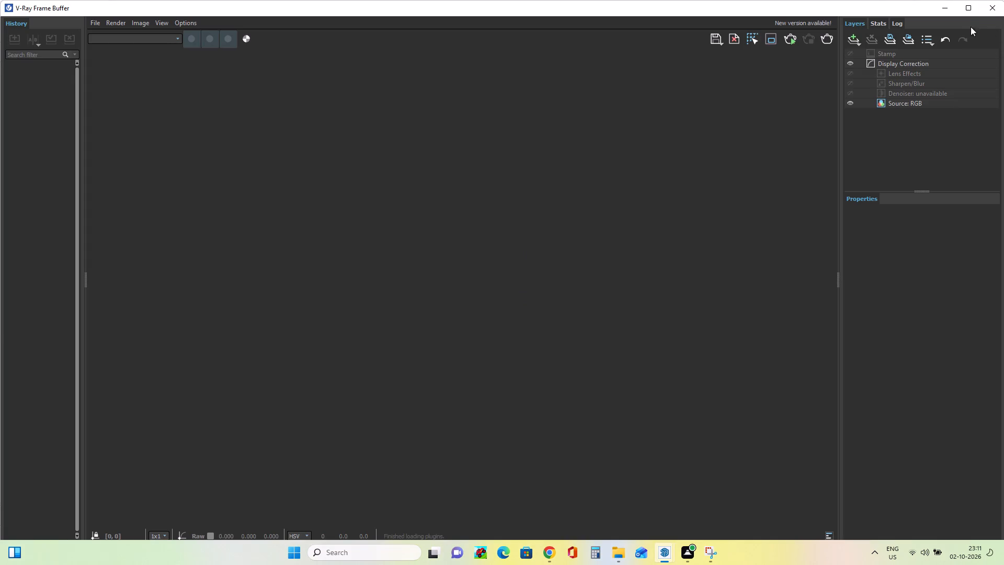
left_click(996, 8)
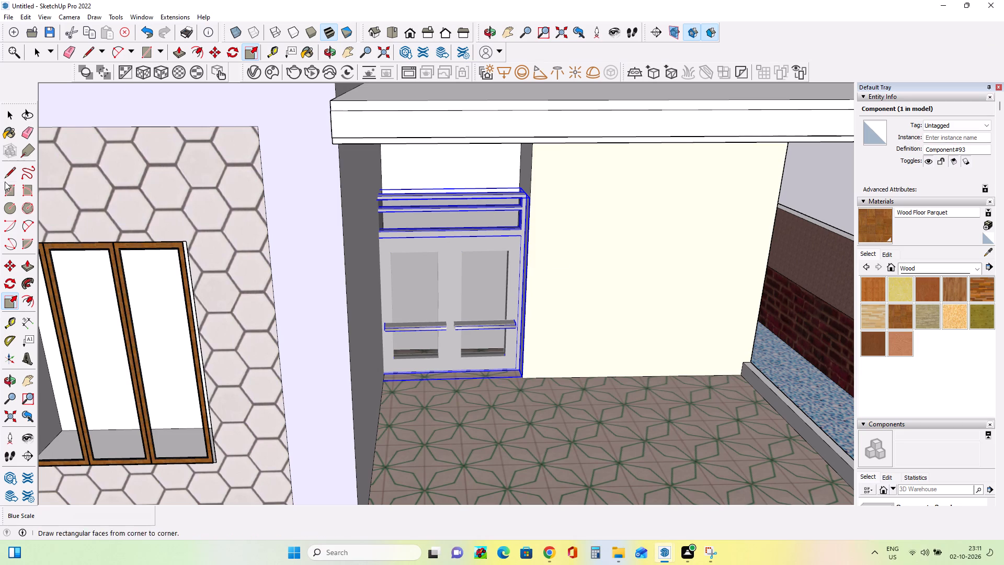
Delete the imported glass door from the entrance opening.
left_click(8, 117)
left_click(456, 272)
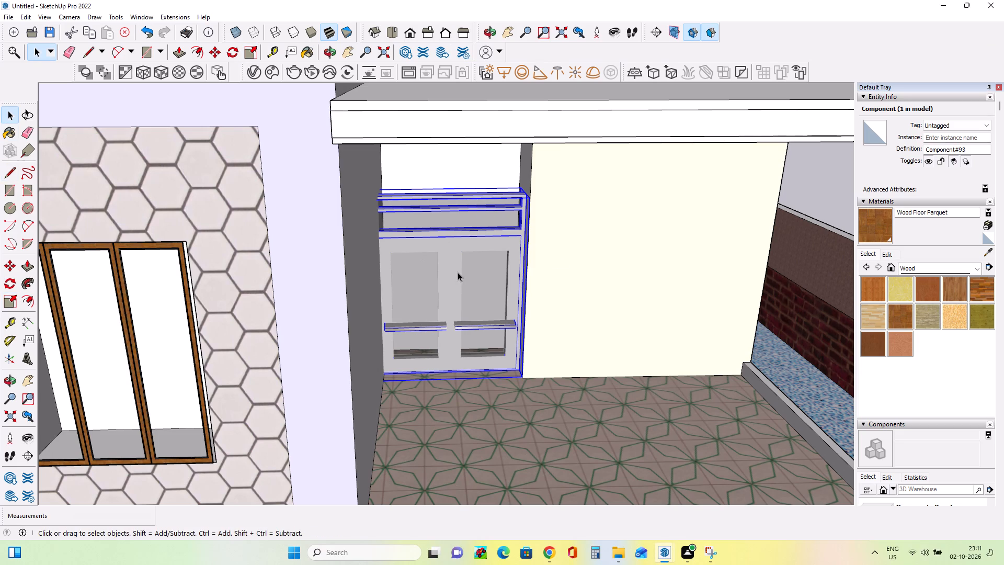
key("Delete")
scroll(473, 286, "down", 8)
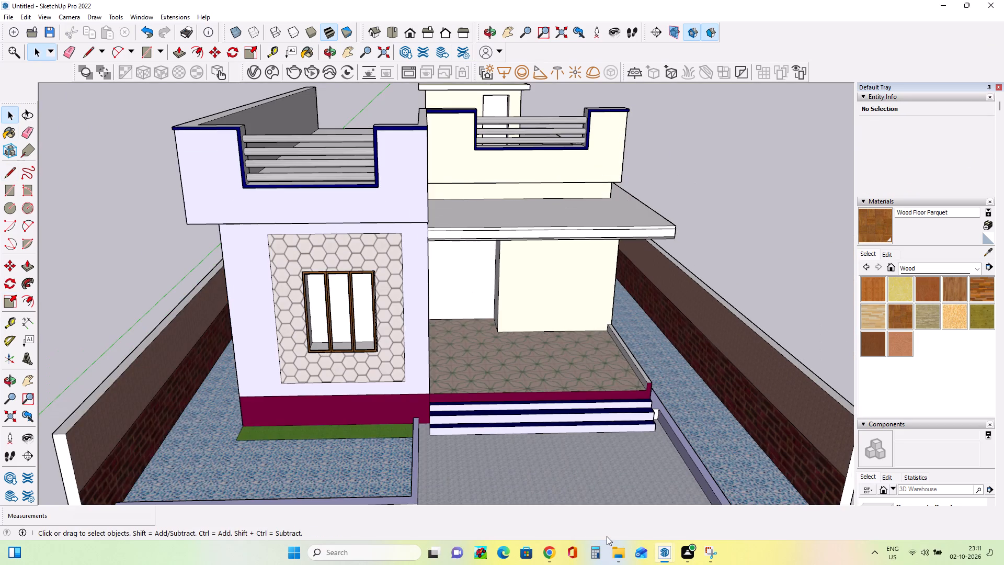
Switch to Chrome, browse the 3D Warehouse glass door results and open the glass door model with wood trim.
left_click(550, 558)
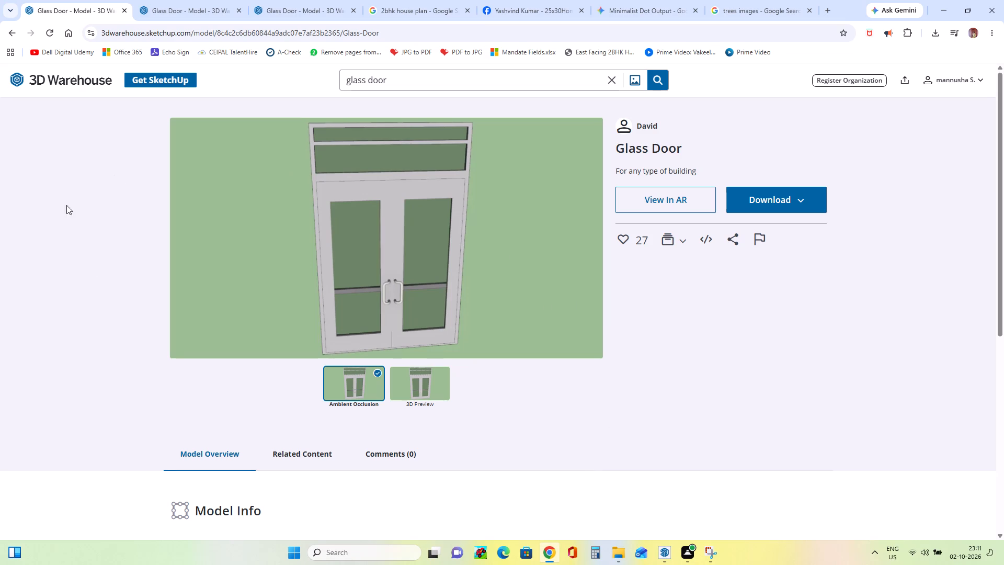
left_click(15, 35)
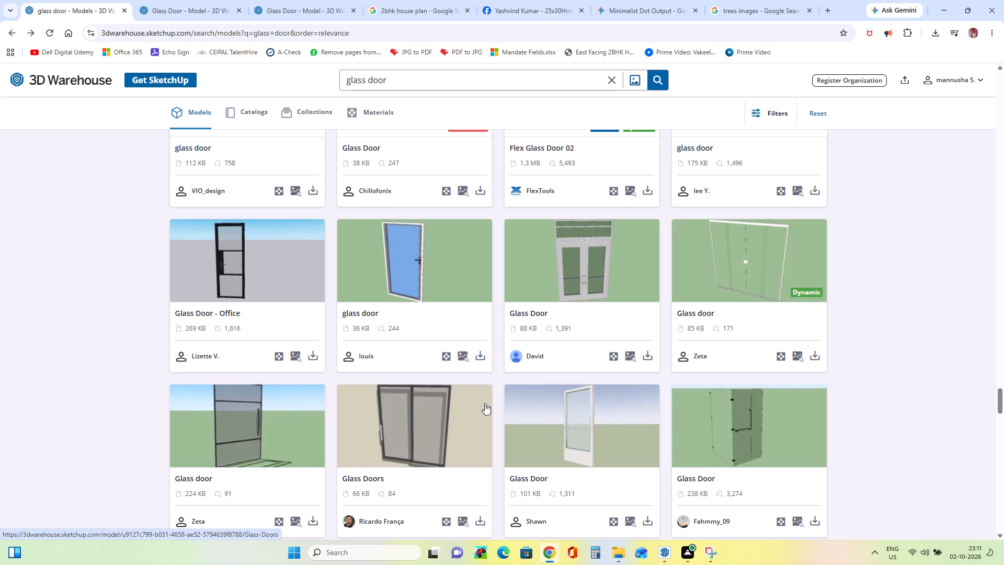
scroll(485, 403, "down", 8)
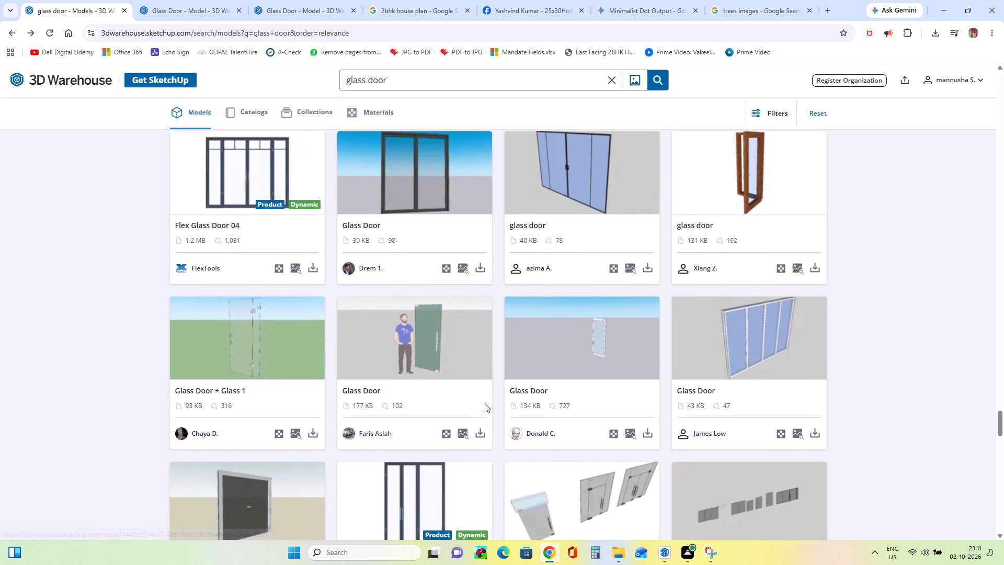
scroll(485, 403, "down", 6)
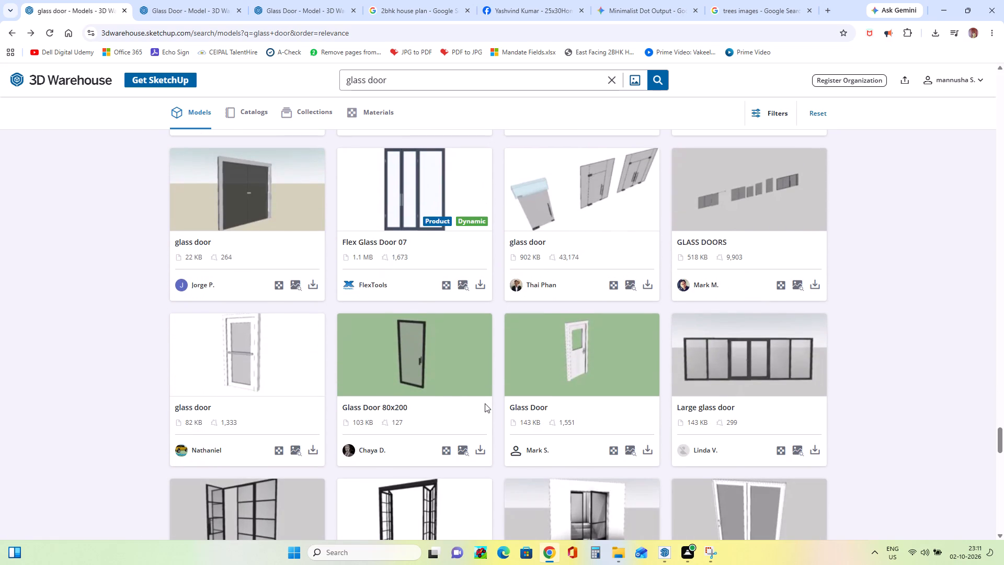
scroll(485, 403, "down", 8)
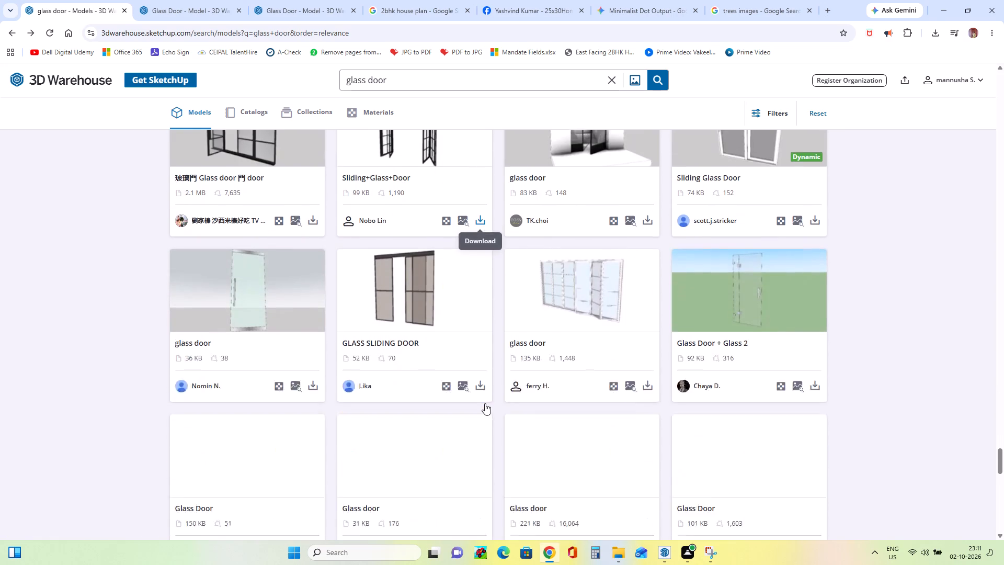
scroll(485, 403, "down", 8)
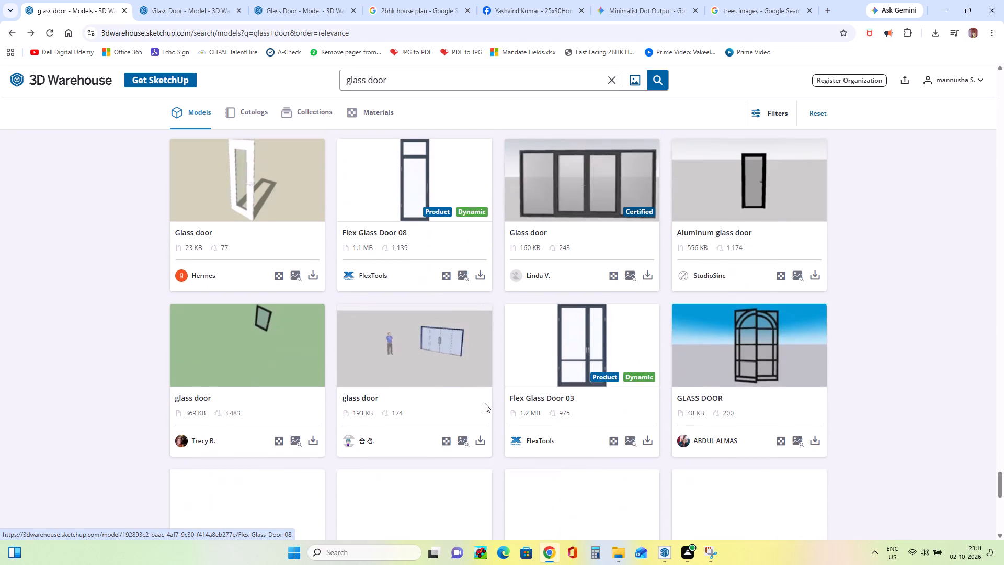
scroll(485, 403, "down", 4)
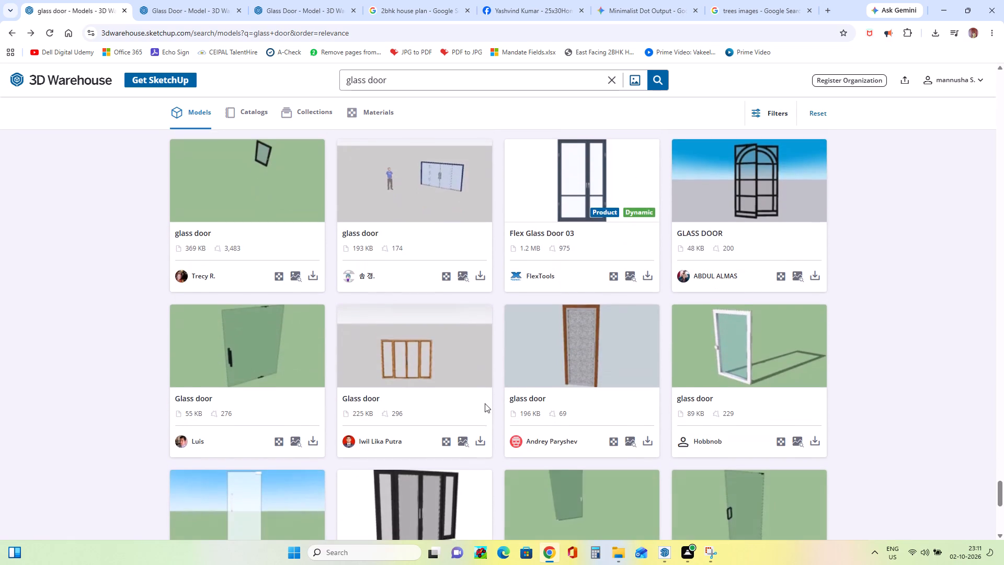
scroll(485, 403, "down", 2)
left_click(598, 204)
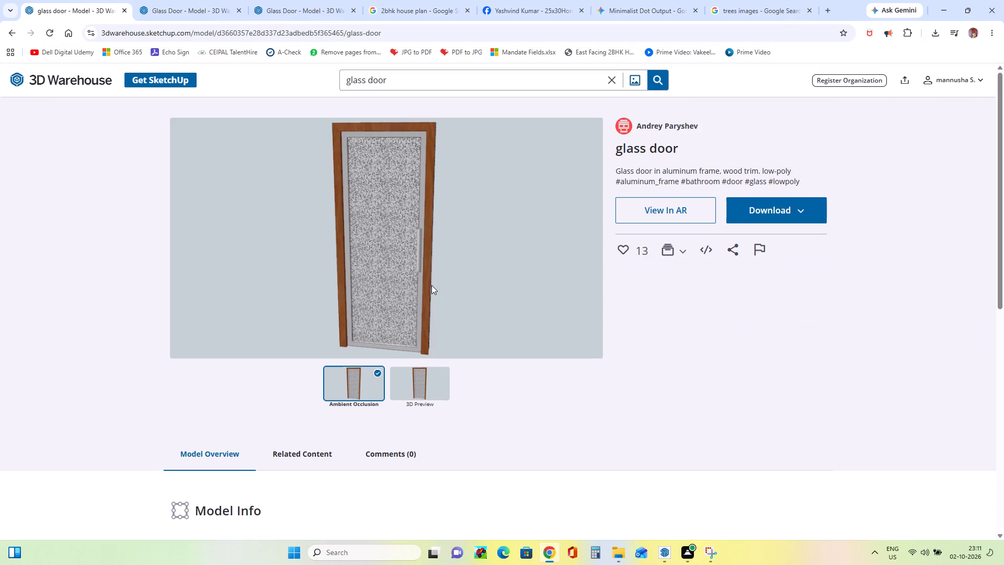
Review the wood-trimmed glass door's model page, download the model as a SketchUp file and return to SketchUp.
scroll(431, 285, "down", 1)
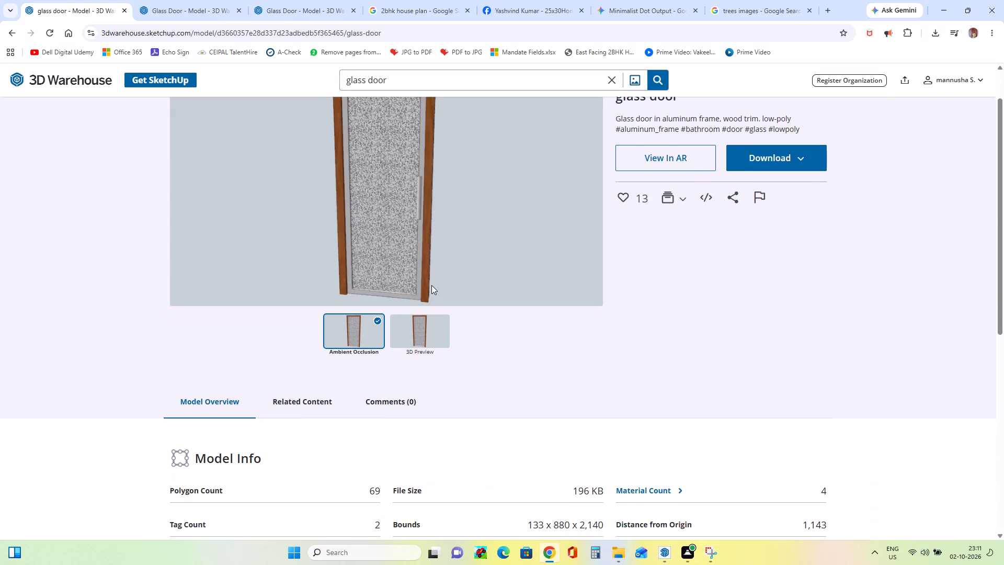
scroll(442, 254, "up", 3)
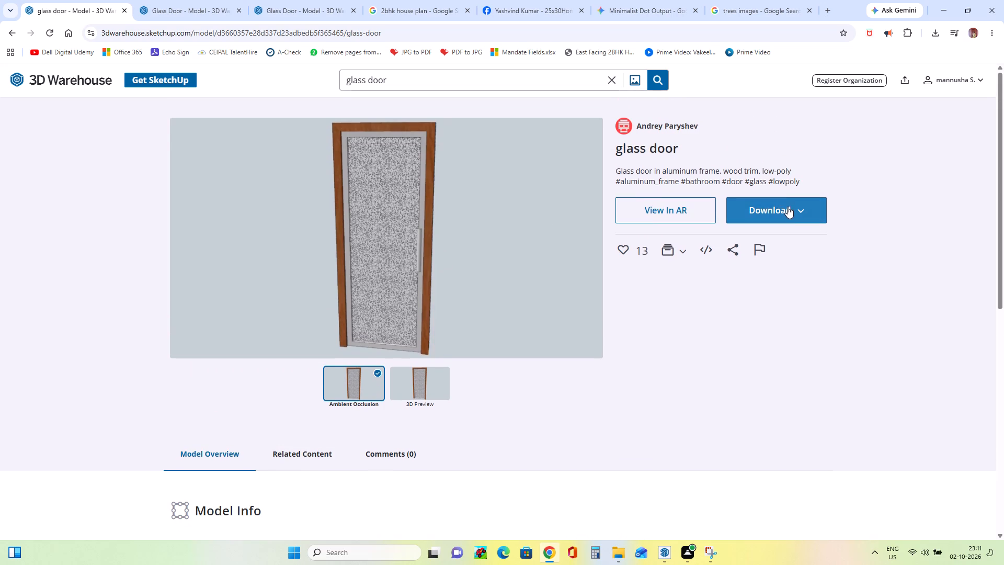
left_click(788, 207)
left_click(771, 233)
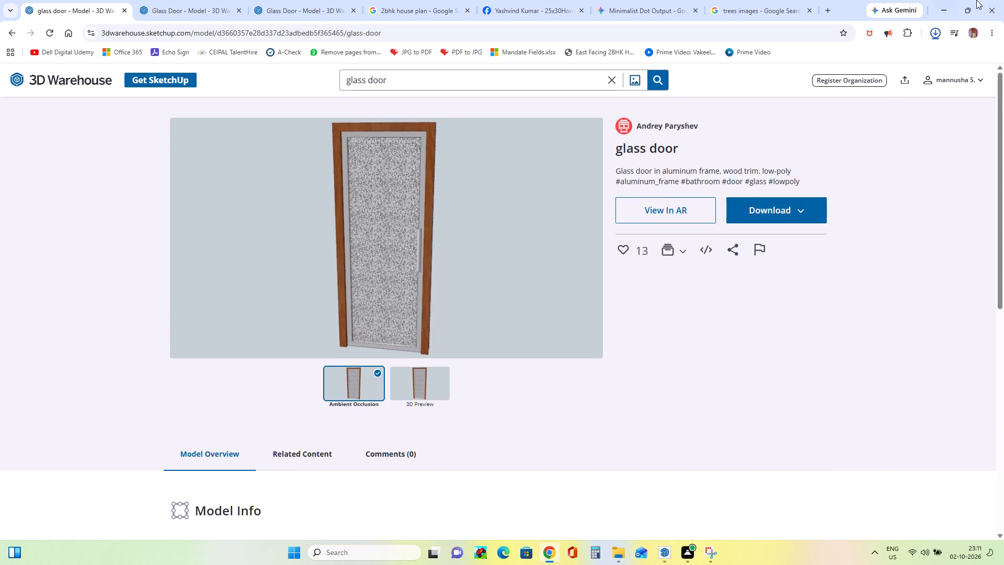
left_click(943, 10)
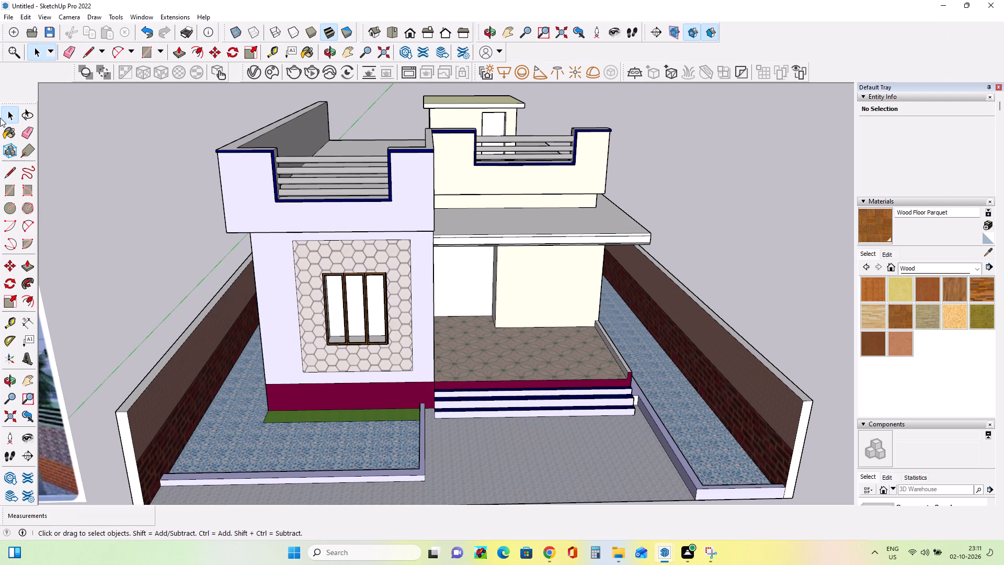
Import the downloaded door+2 model and place it at the floor corner between the entrance opening and the grey side wall.
left_click(4, 17)
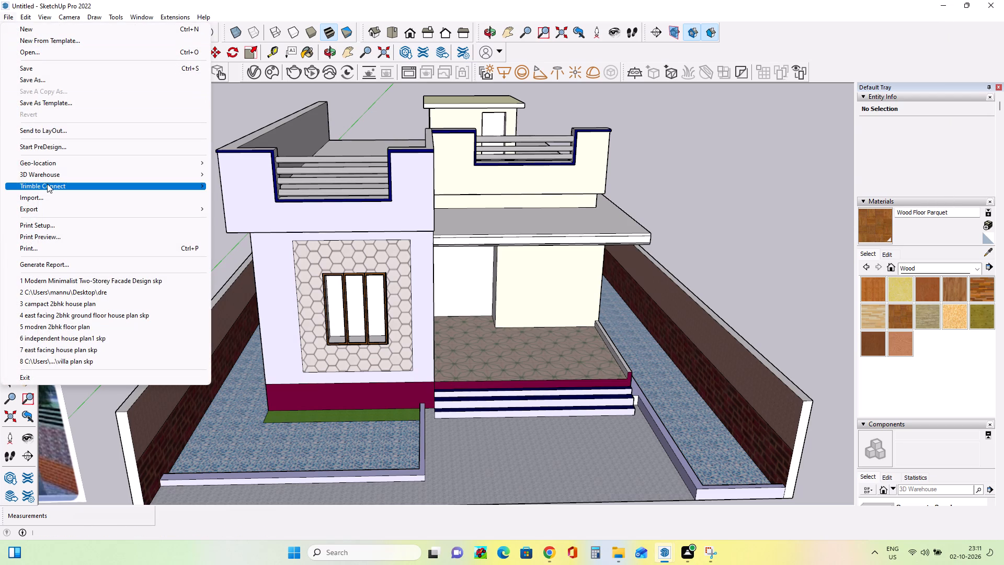
left_click(48, 194)
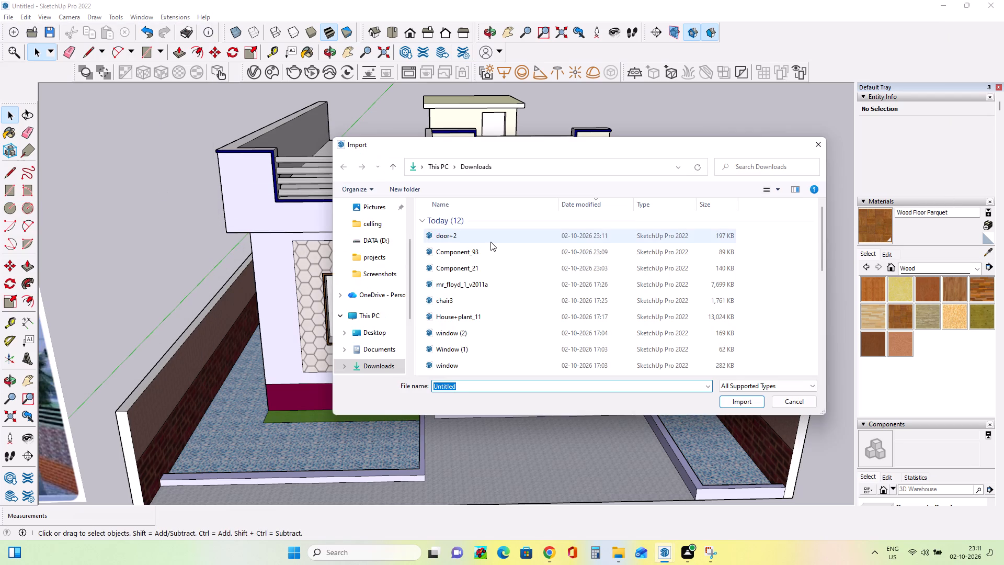
left_click(490, 241)
left_click(738, 406)
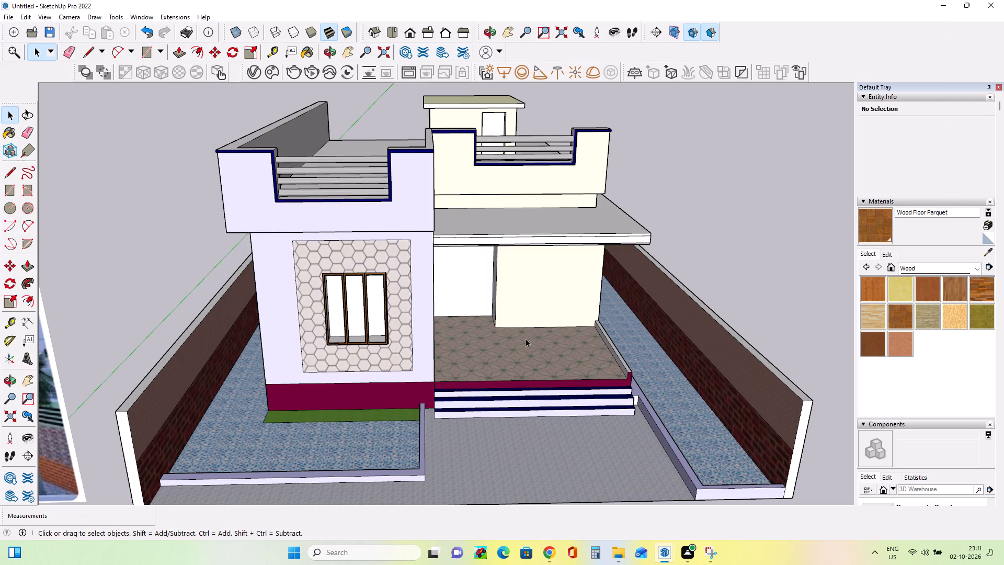
middle_click_drag(458, 331, 420, 358)
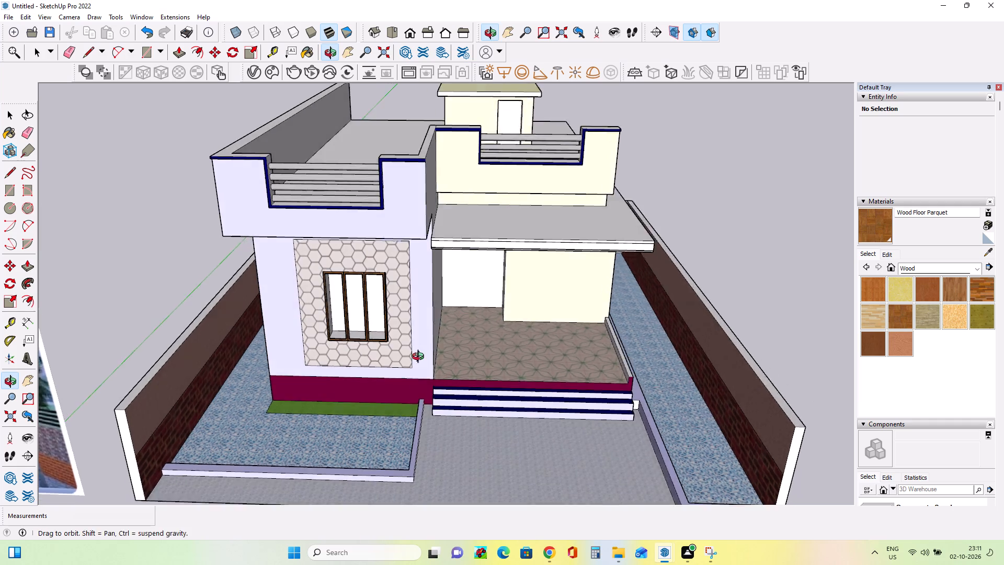
middle_click_drag(420, 358, 404, 362)
scroll(466, 301, "up", 11)
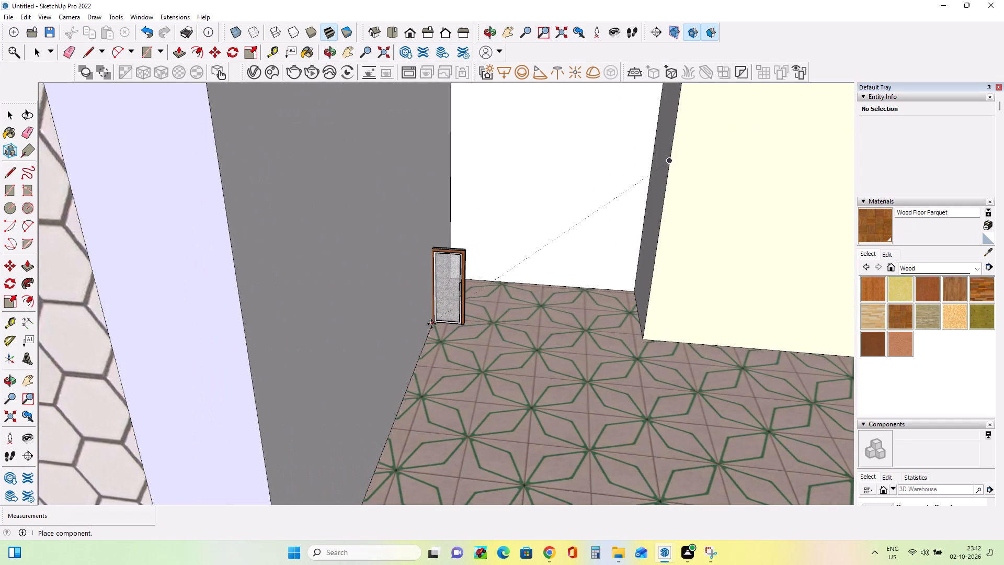
left_click(431, 324)
Scale the imported door vertically by a factor of about 4.16 towards the top of the entrance opening.
scroll(479, 341, "down", 6)
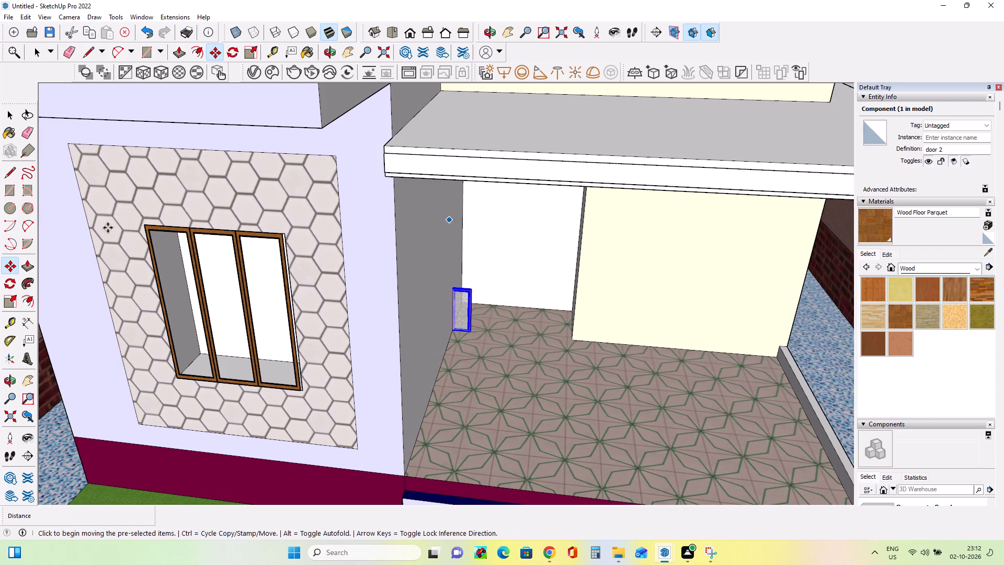
left_click(15, 299)
scroll(448, 288, "up", 6)
left_click(467, 287)
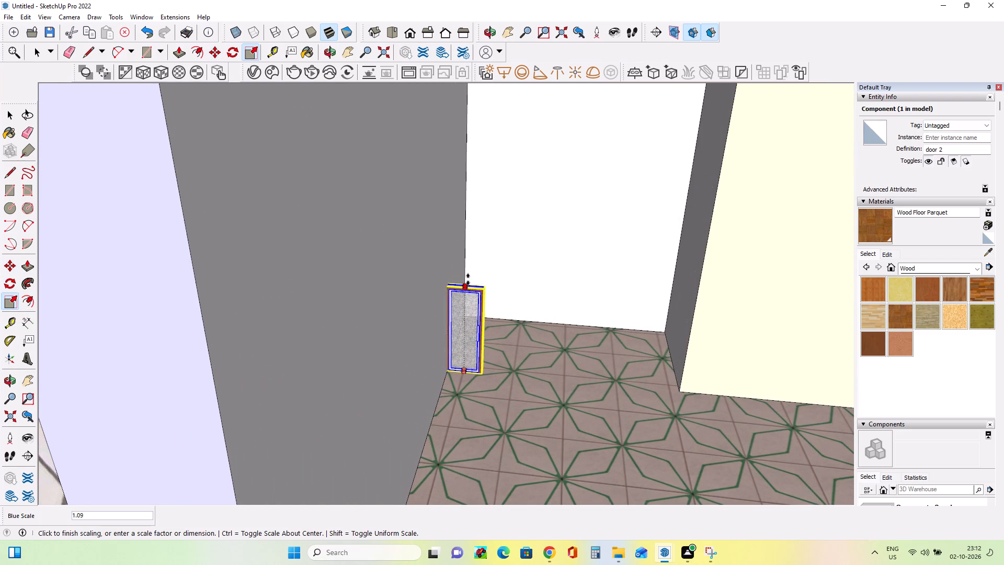
scroll(502, 89, "down", 7)
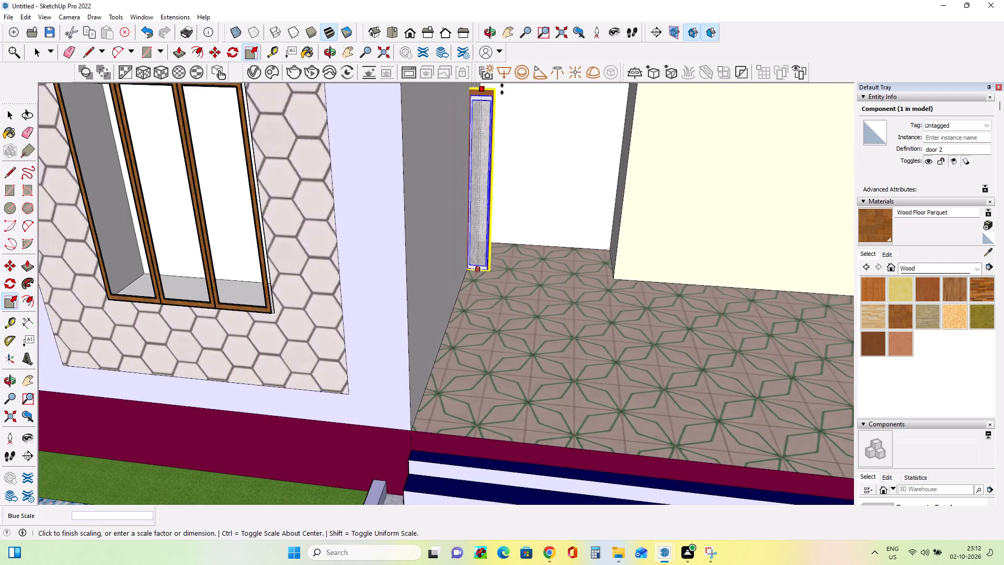
scroll(502, 89, "down", 4)
middle_click_drag(502, 89, 503, 32)
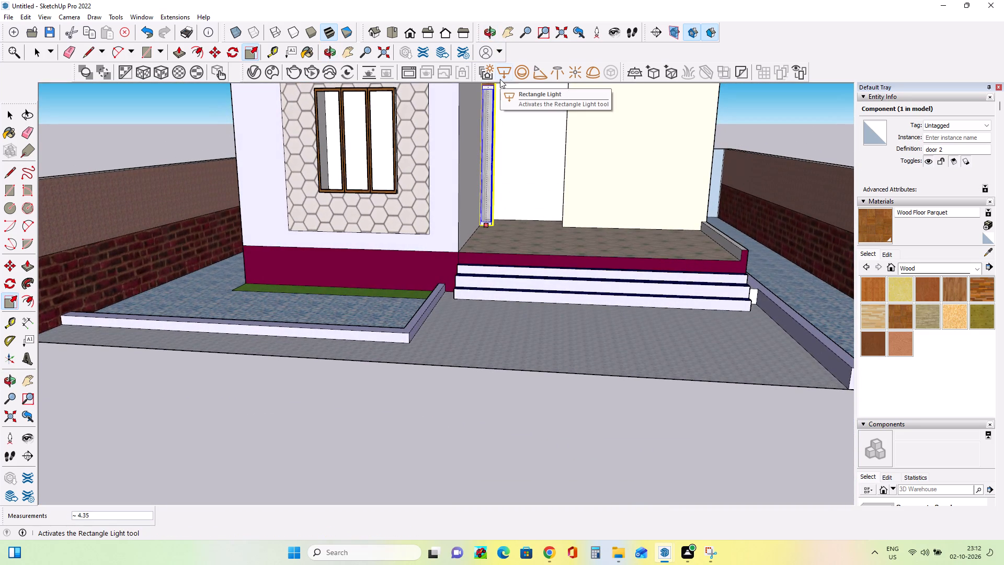
left_click(500, 87)
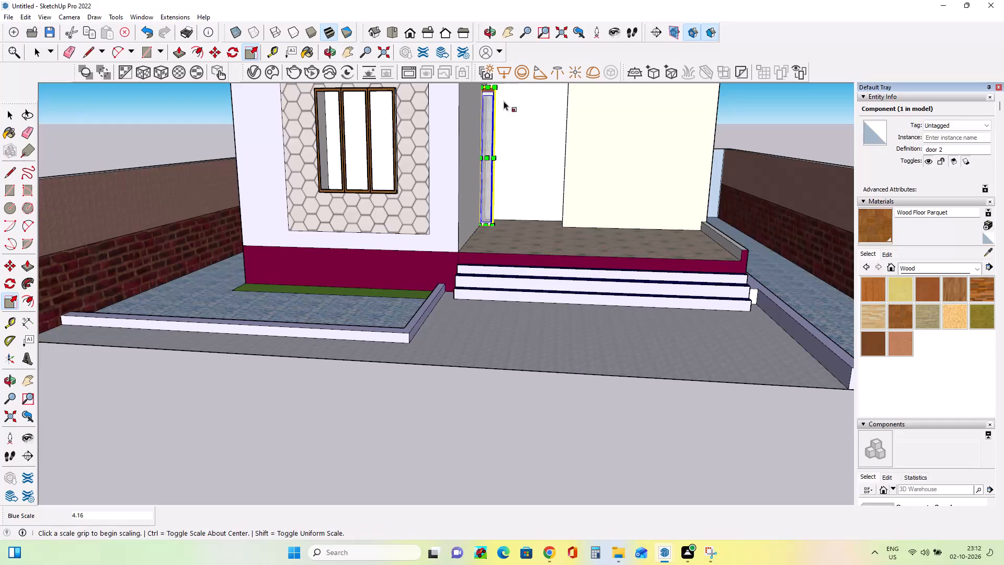
Widen the door from its free side edge with a red-green scale of about 3.00, 0.50.
scroll(508, 96, "up", 3)
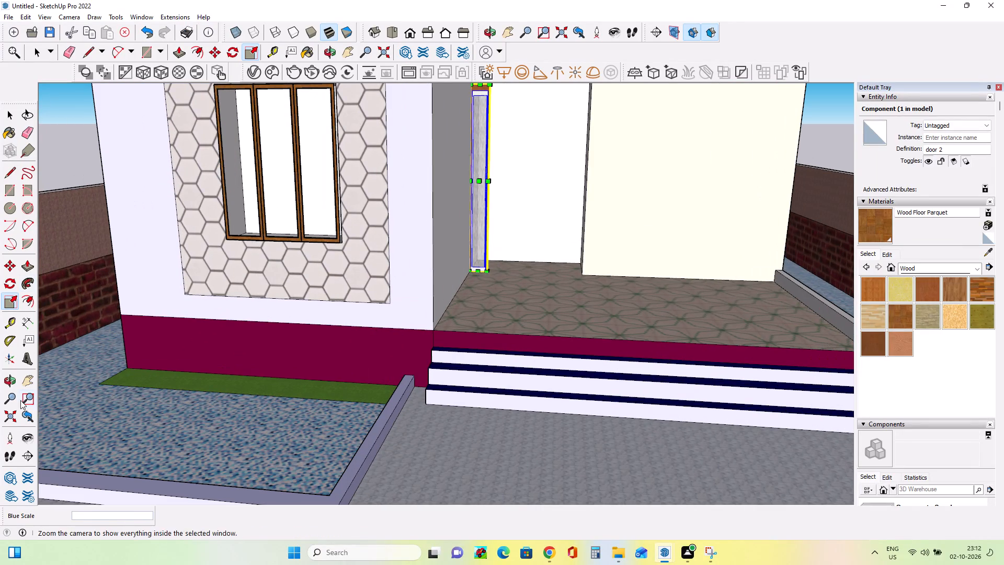
left_click(27, 386)
left_click_drag(296, 298, 299, 308)
left_click(268, 465)
left_click_drag(386, 357, 387, 372)
left_click_drag(387, 381, 344, 505)
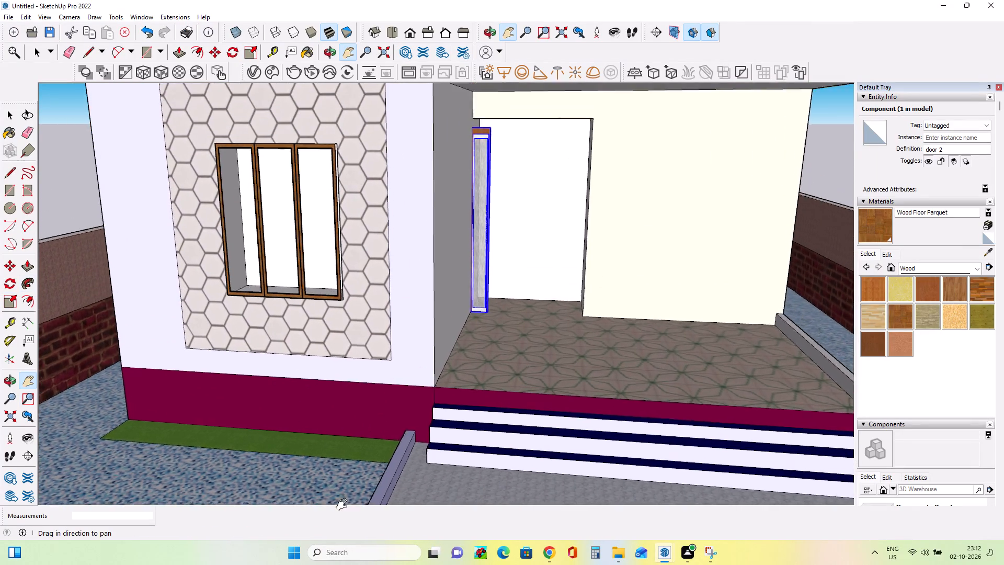
left_click_drag(344, 505, 326, 532)
left_click_drag(258, 564, 233, 564)
left_click_drag(226, 564, 221, 561)
scroll(441, 367, "up", 5)
middle_click(471, 365)
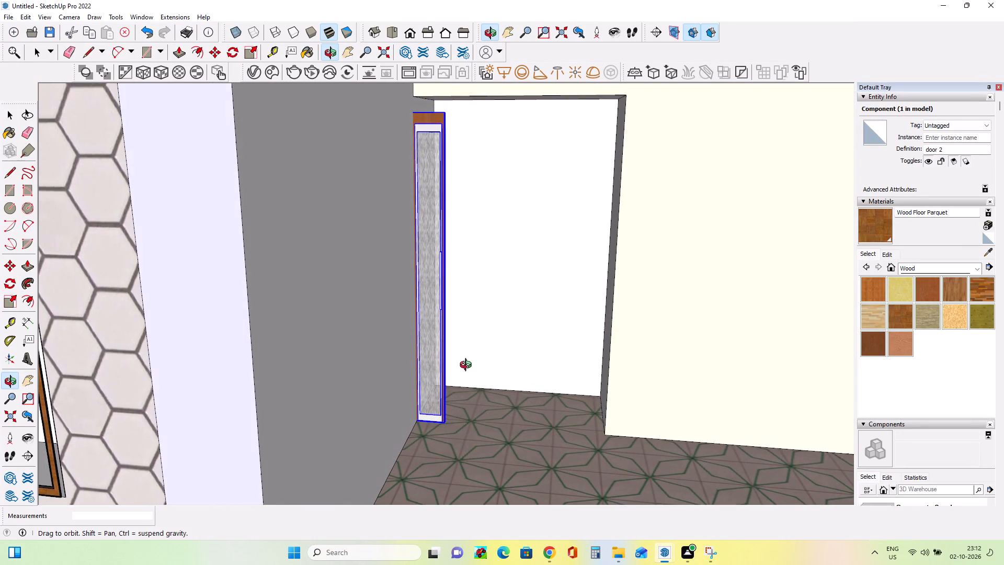
middle_click_drag(442, 119, 443, 134)
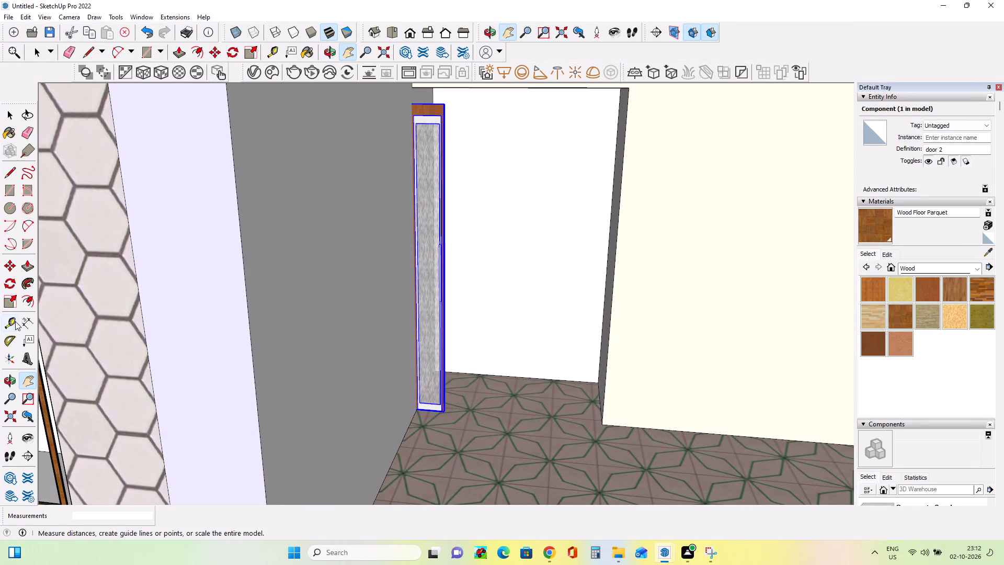
left_click(7, 302)
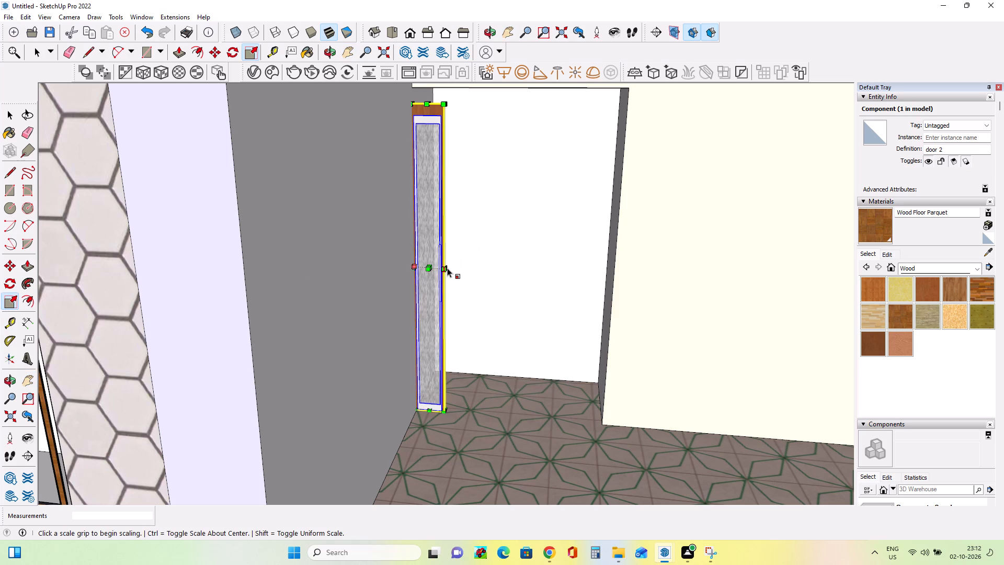
left_click(447, 268)
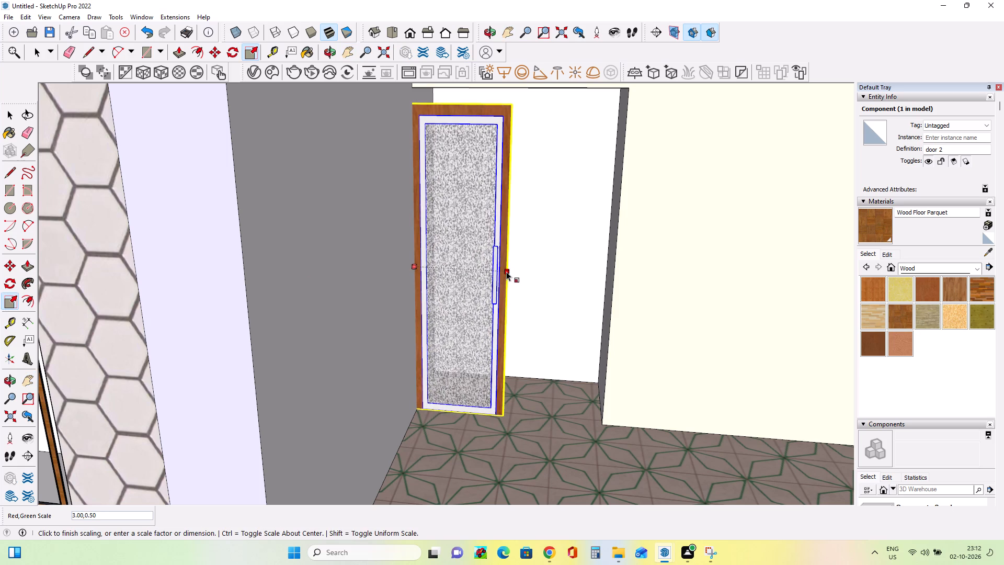
left_click(509, 273)
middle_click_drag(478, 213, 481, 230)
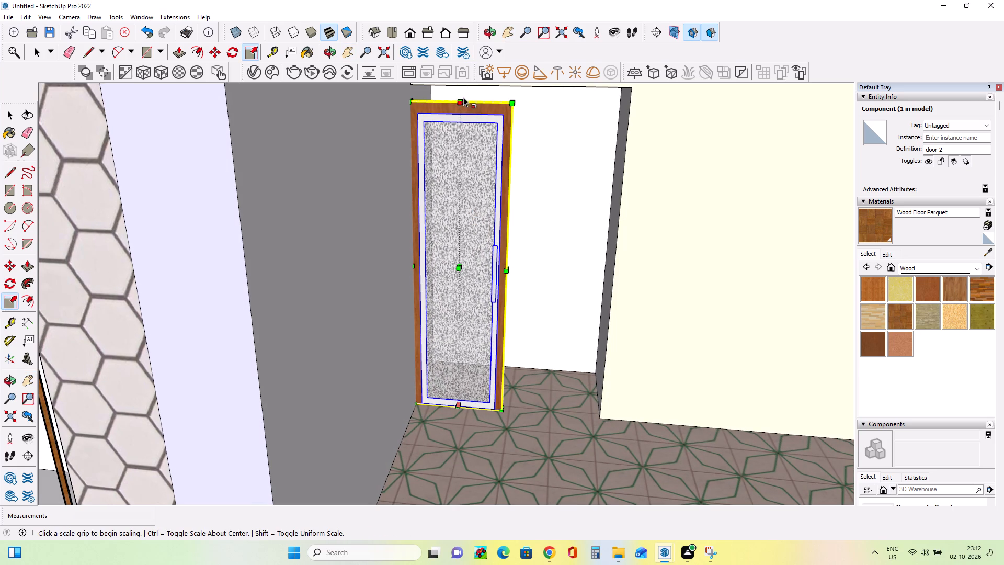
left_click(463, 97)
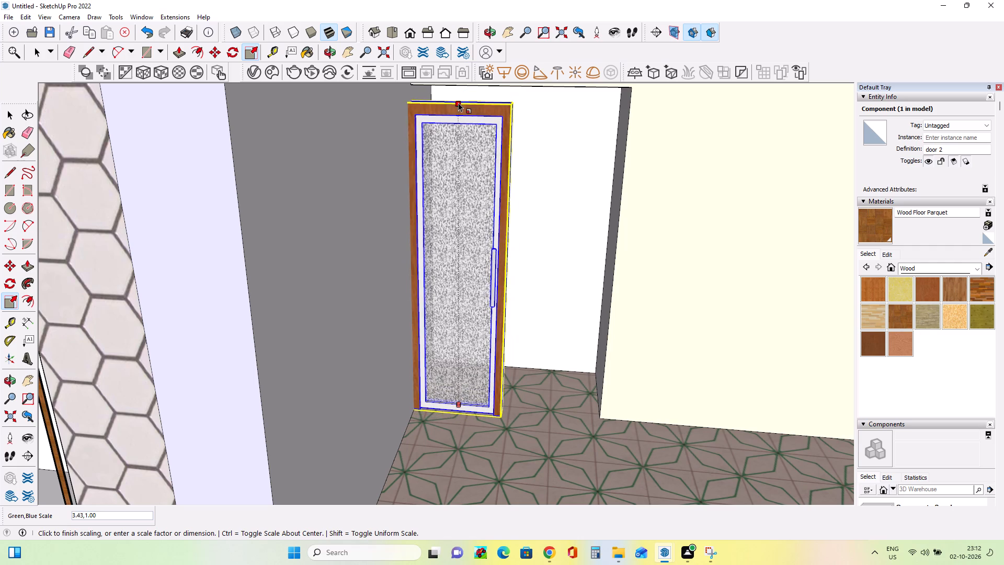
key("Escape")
Thin the entrance door from its top edge with a green-blue scale of about 0.27, 1.00.
middle_click_drag(471, 100, 508, 168)
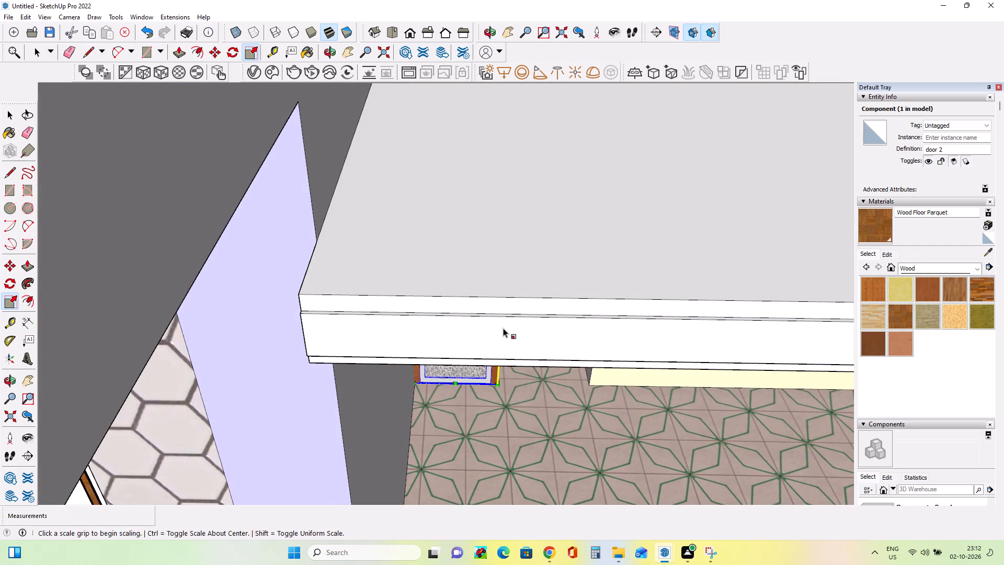
middle_click_drag(497, 312, 480, 138)
scroll(499, 341, "up", 5)
middle_click_drag(498, 352, 499, 368)
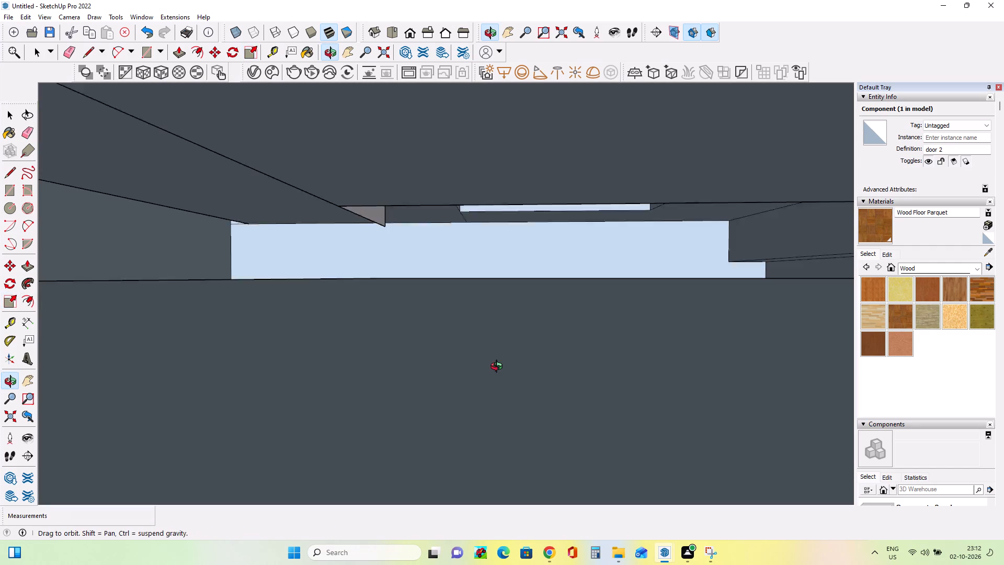
middle_click_drag(499, 368, 499, 370)
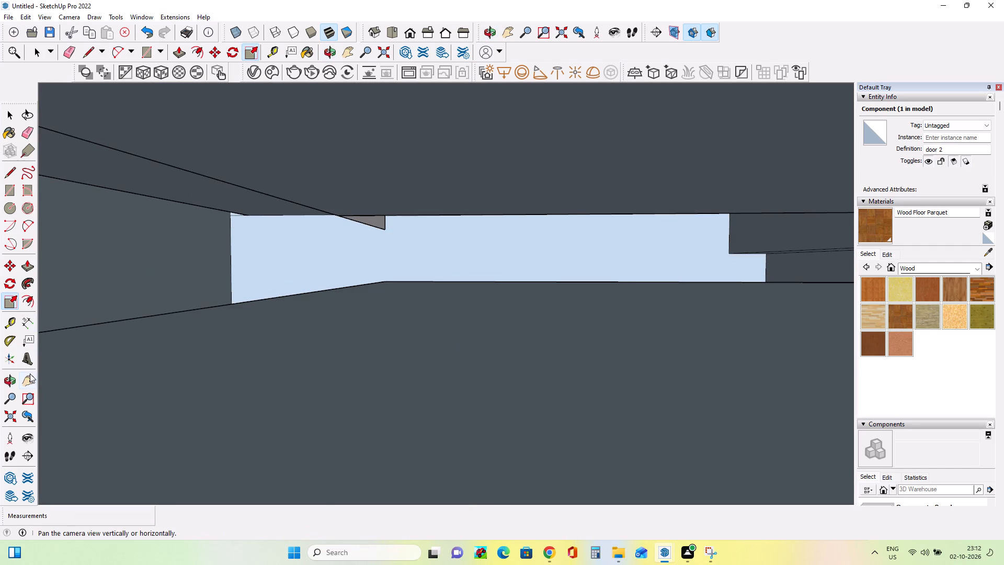
left_click(30, 389)
left_click(230, 392)
left_click(230, 381)
left_click(218, 233)
left_click(295, 428)
left_click_drag(292, 404, 266, 286)
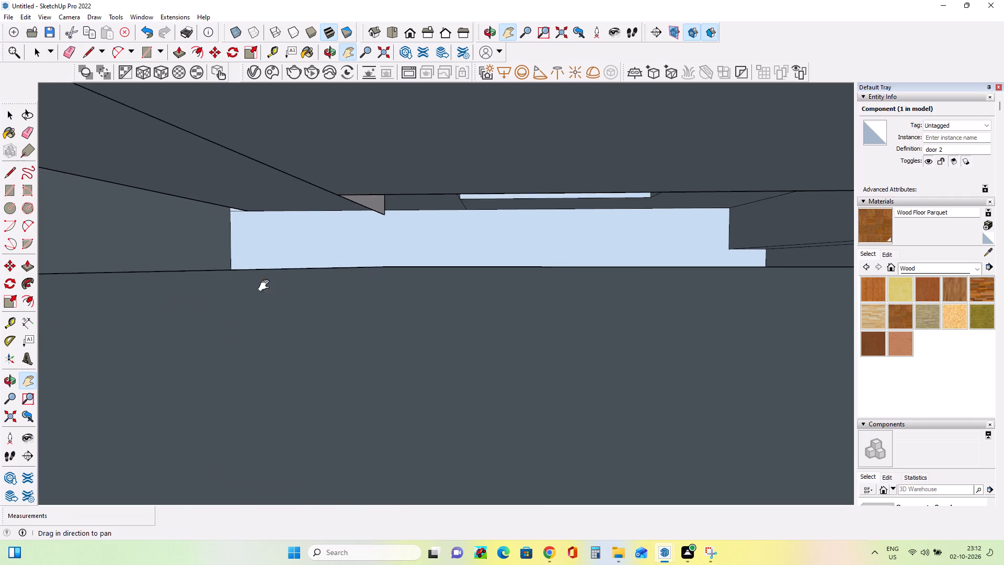
left_click_drag(266, 286, 254, 202)
scroll(471, 360, "up", 6)
middle_click_drag(471, 367, 472, 378)
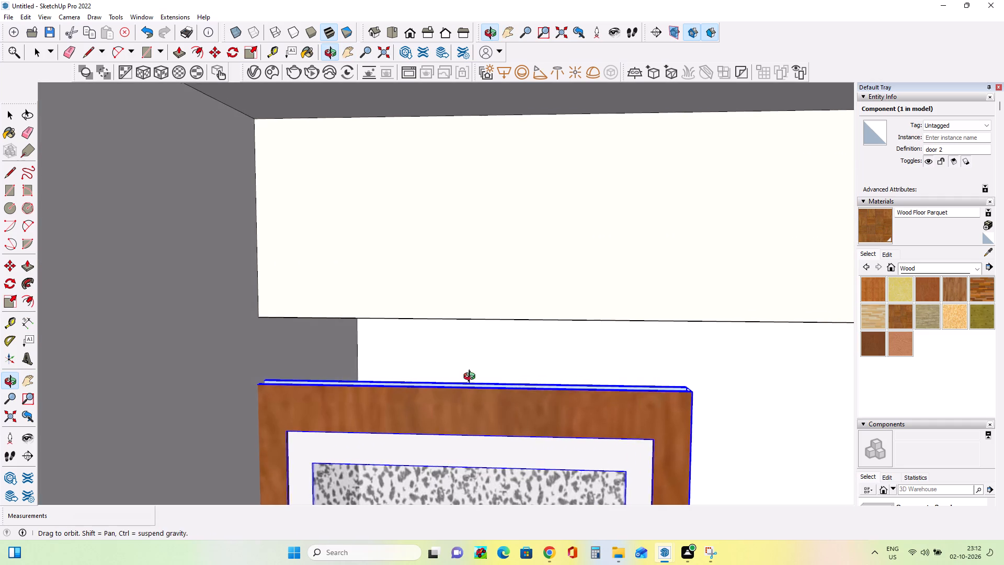
middle_click_drag(472, 378, 472, 393)
left_click(9, 302)
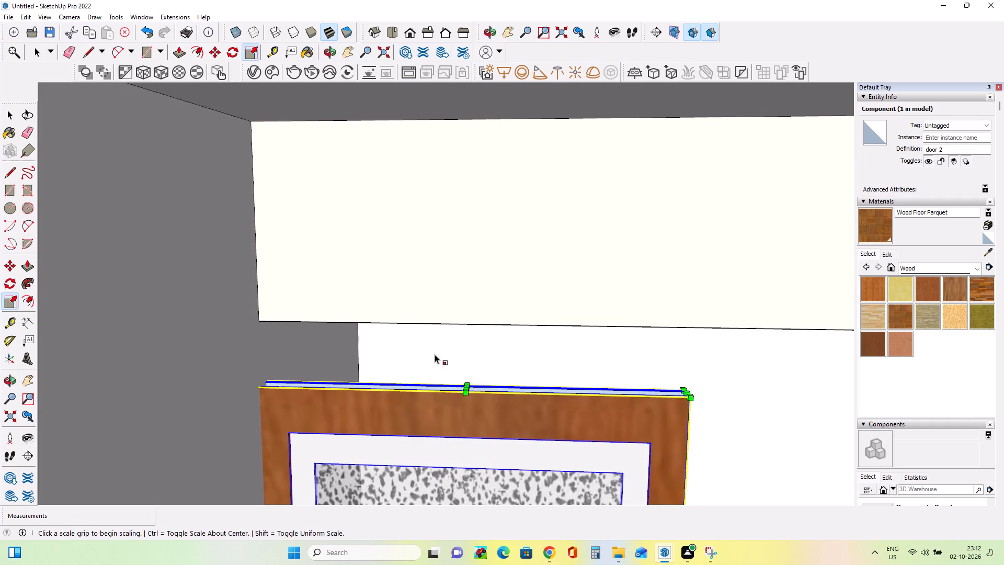
left_click(467, 383)
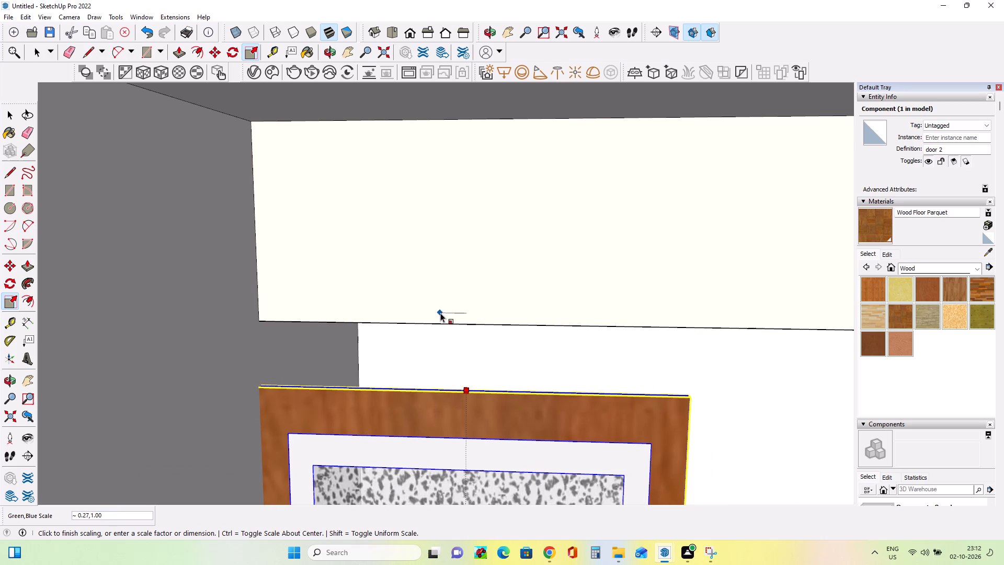
left_click(440, 313)
Stretch the door upward with a blue-axis scale of about 1.03 towards the head of the entrance opening.
middle_click_drag(476, 383, 476, 397)
scroll(466, 385, "up", 6)
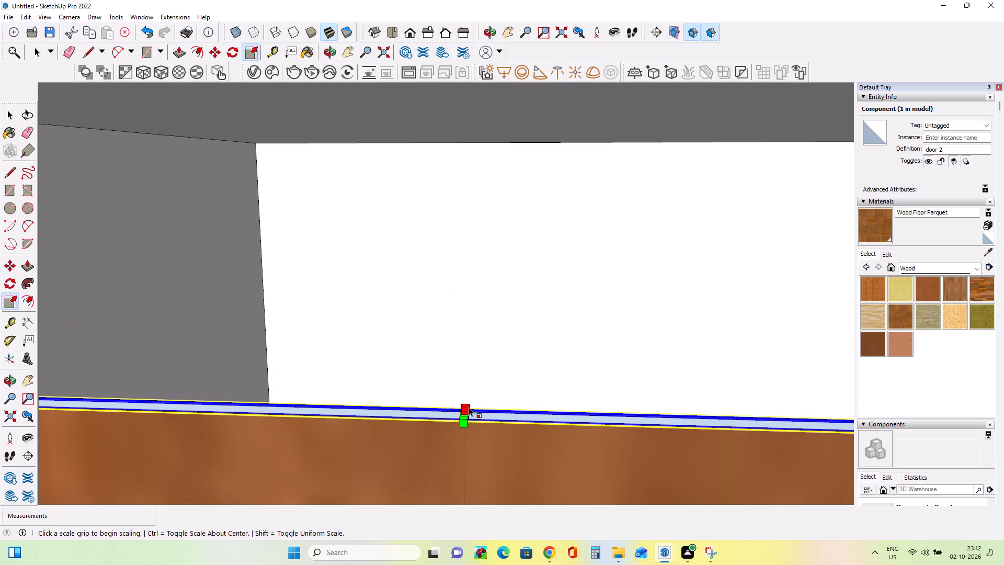
scroll(469, 411, "up", 6)
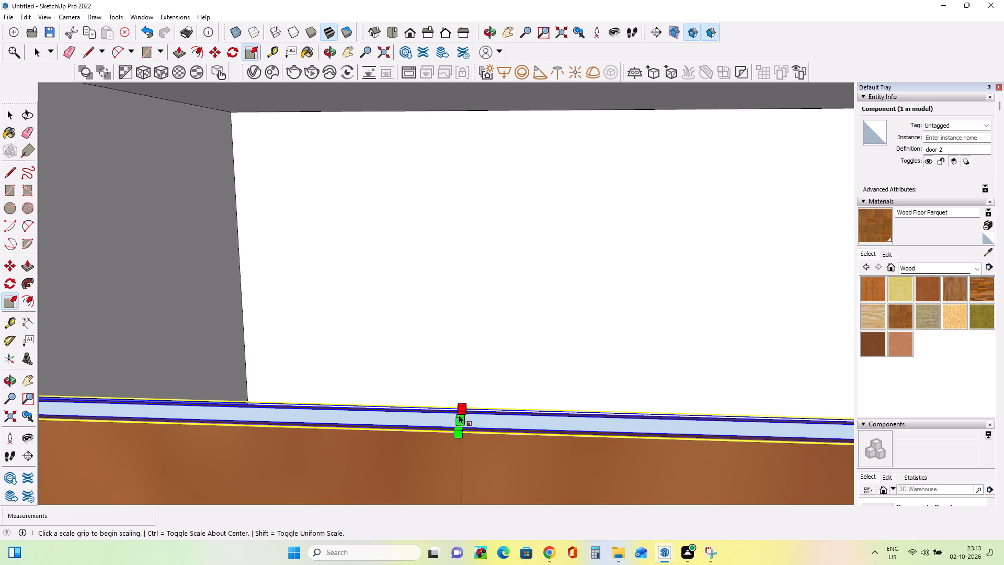
left_click(459, 415)
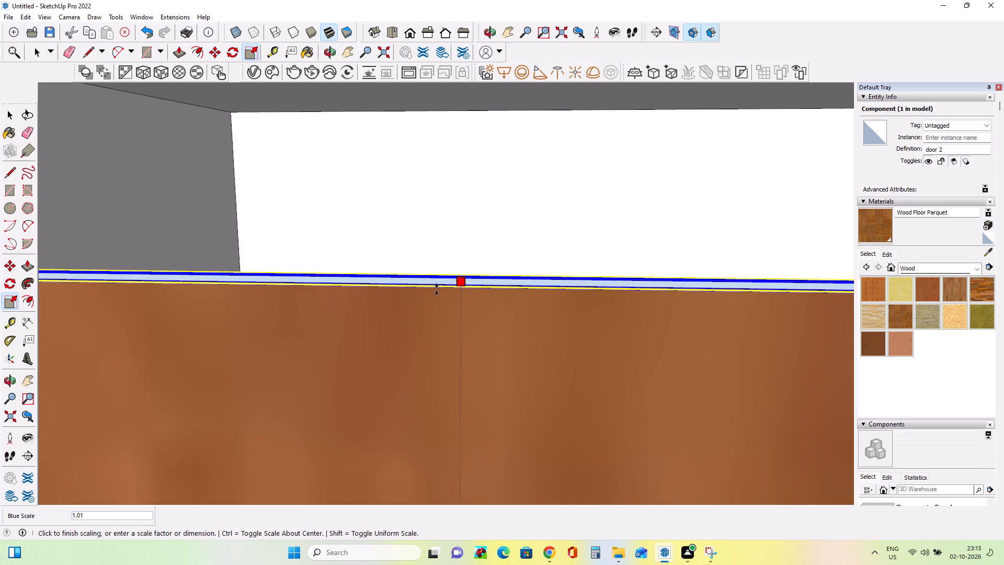
scroll(437, 289, "down", 7)
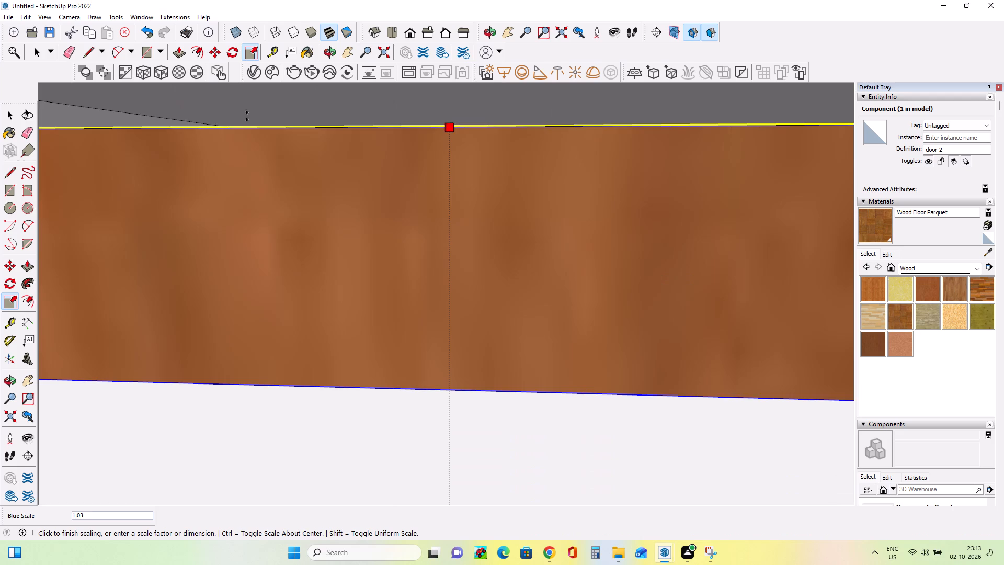
left_click(251, 106)
Raise the door's top edge further with a blue-axis scale of about 1.01.
scroll(293, 187, "down", 2)
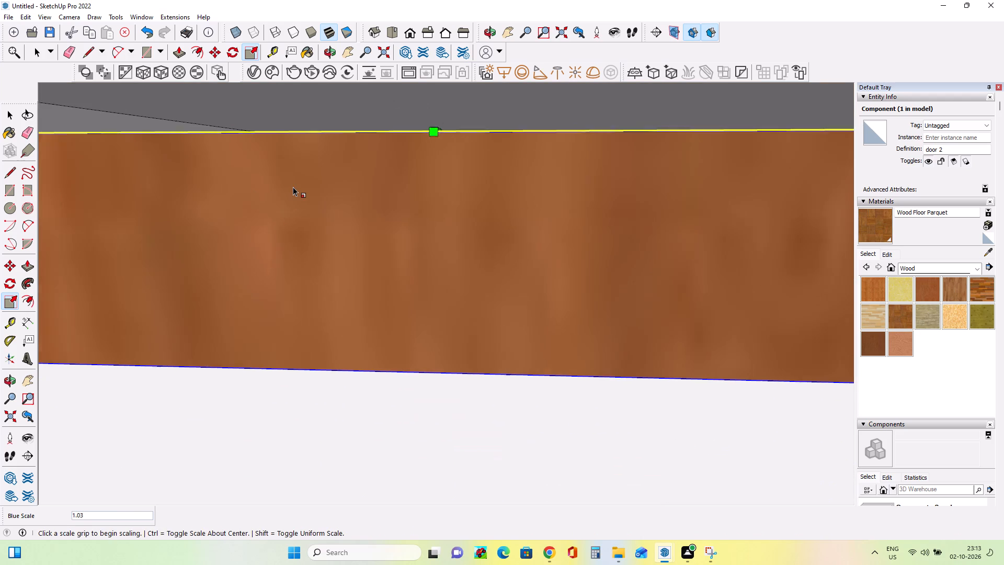
scroll(293, 187, "down", 6)
middle_click_drag(394, 157, 394, 185)
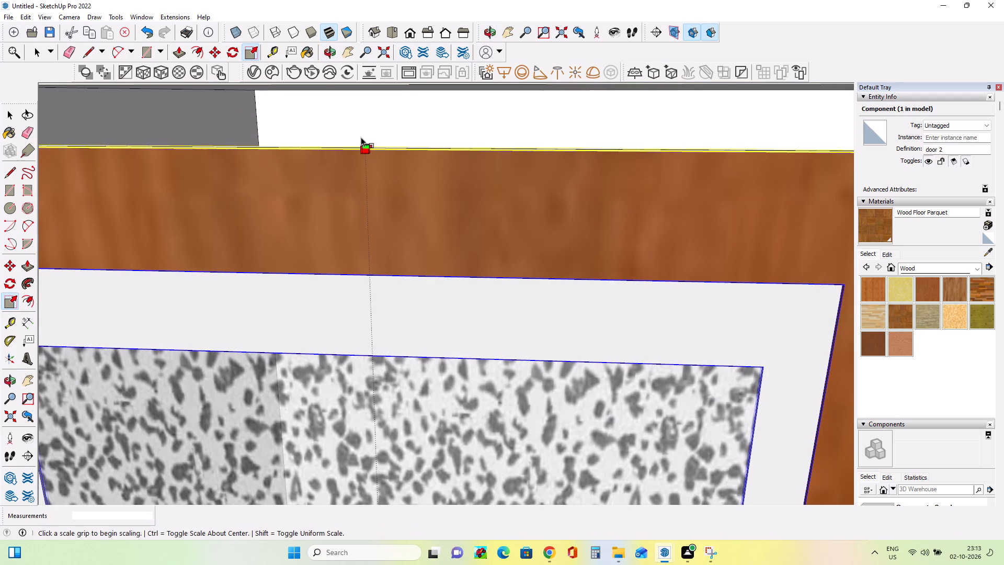
left_click(366, 144)
left_click(359, 95)
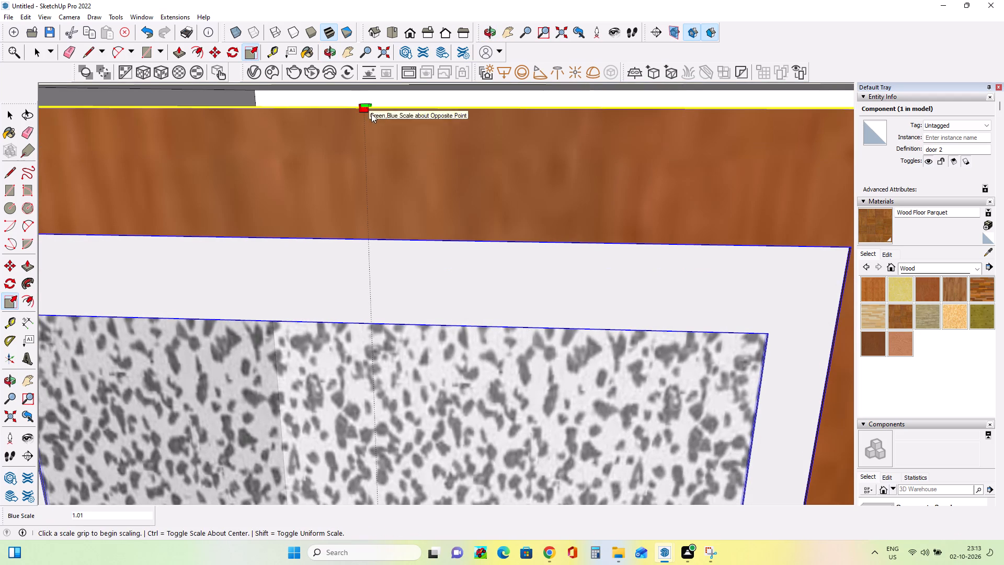
left_click(368, 101)
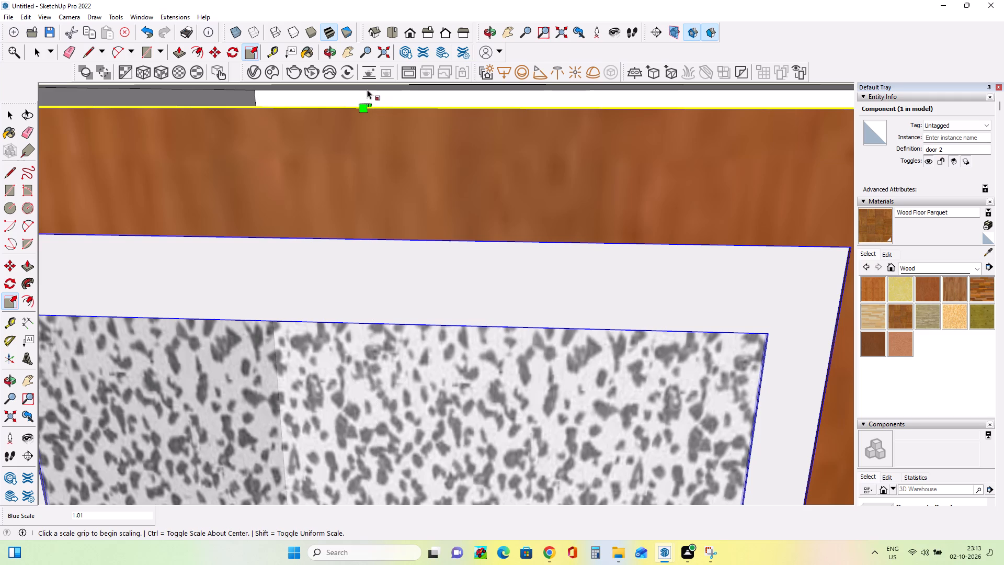
Examine how the stretched door sits in the entrance opening from outside the house and under the porch.
scroll(397, 182, "down", 12)
middle_click_drag(379, 156, 389, 173)
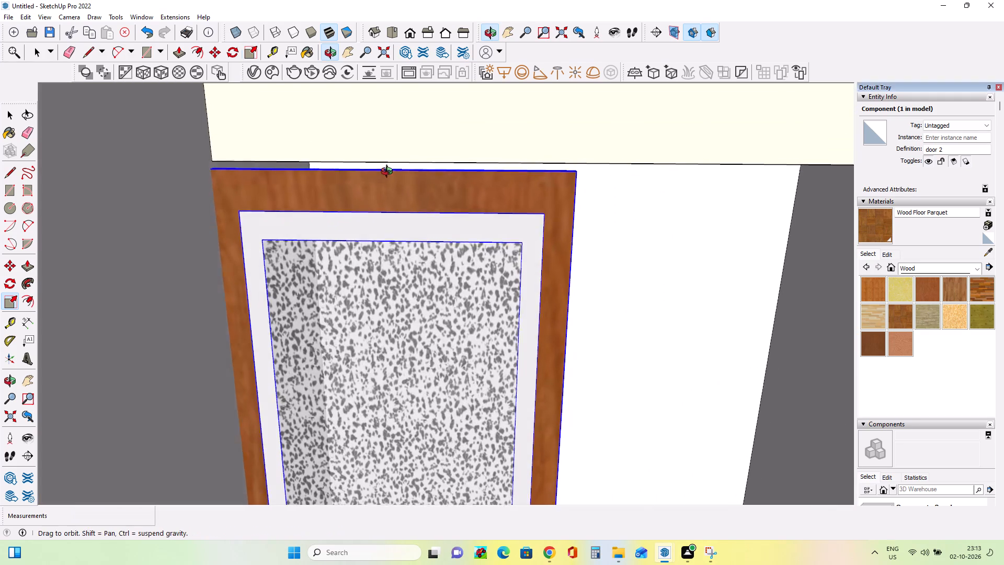
middle_click_drag(389, 173, 402, 198)
scroll(396, 181, "down", 9)
scroll(395, 242, "down", 5)
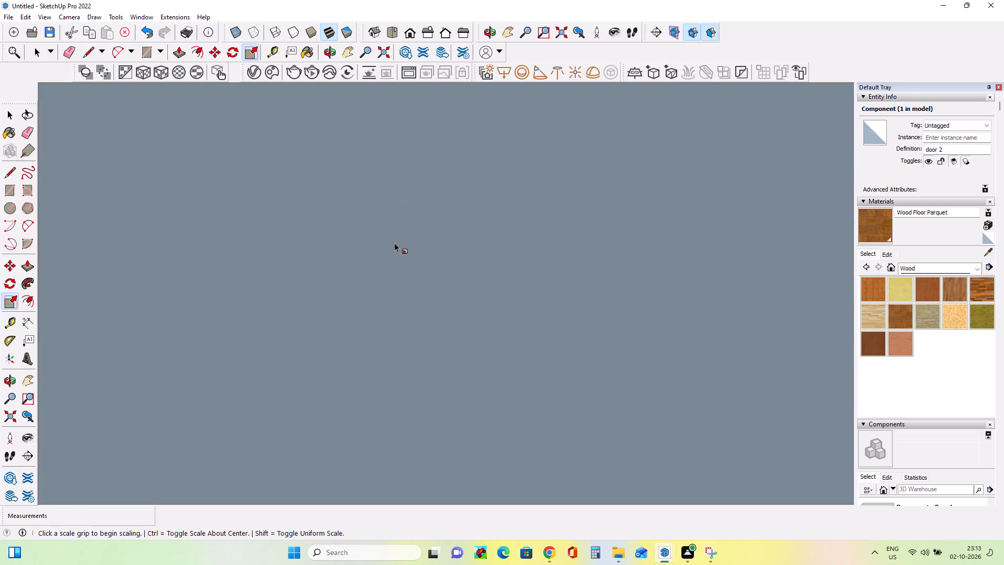
scroll(394, 243, "down", 5)
scroll(206, 403, "up", 1)
scroll(404, 219, "down", 16)
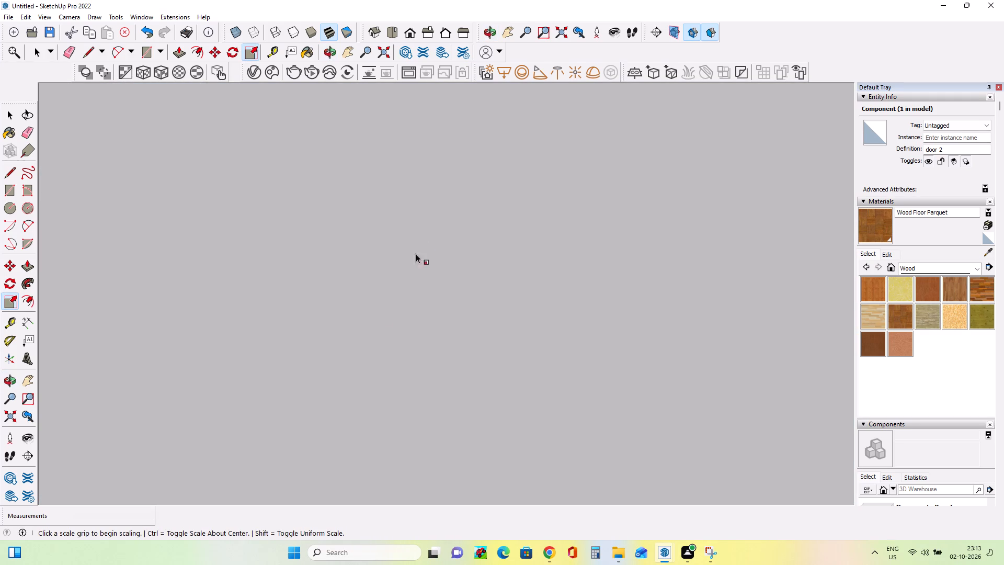
scroll(265, 331, "down", 5)
scroll(272, 252, "down", 5)
scroll(291, 313, "down", 4)
scroll(271, 236, "down", 8)
scroll(280, 290, "down", 4)
scroll(288, 333, "down", 19)
scroll(289, 340, "down", 19)
middle_click_drag(300, 422, 300, 421)
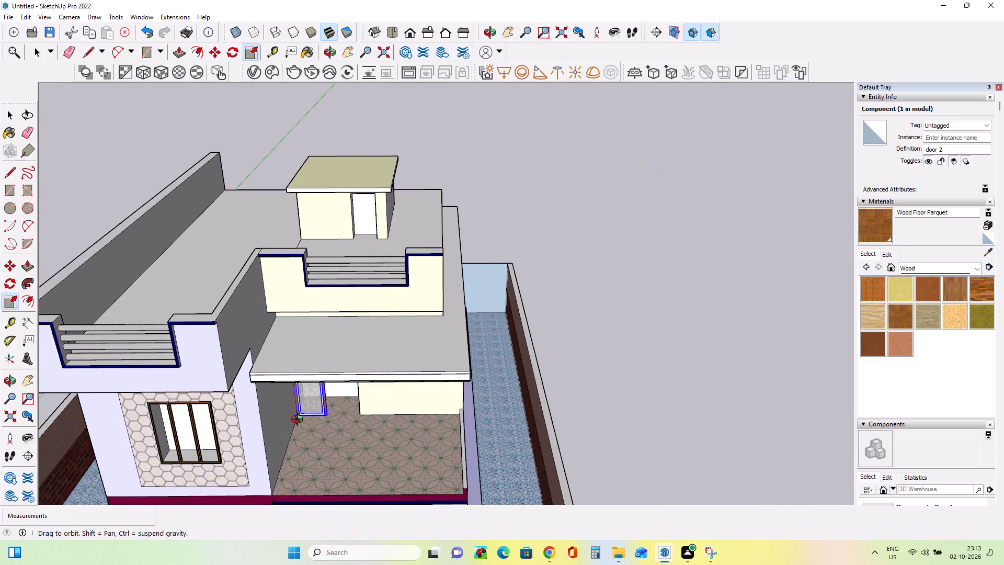
middle_click_drag(300, 421, 315, 321)
scroll(321, 430, "up", 5)
middle_click_drag(313, 426, 295, 399)
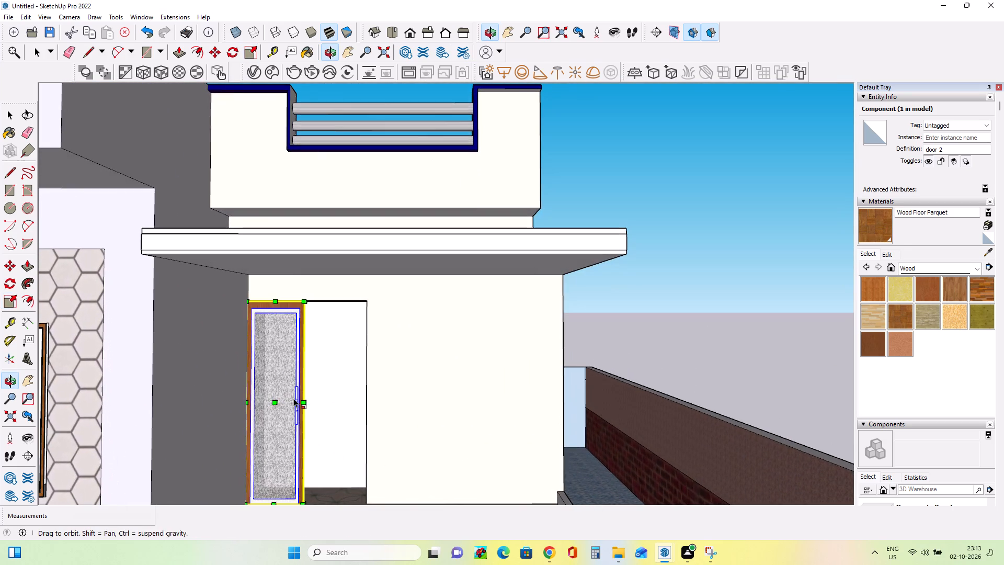
middle_click_drag(343, 408, 309, 399)
scroll(309, 398, "down", 4)
middle_click_drag(325, 436, 312, 446)
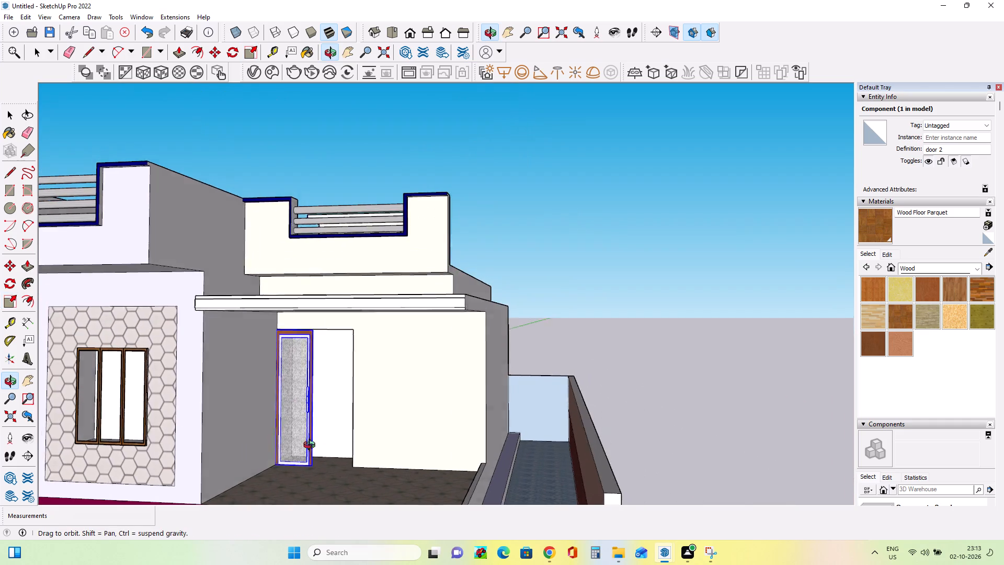
middle_click_drag(312, 446, 294, 452)
middle_click_drag(344, 425, 415, 402)
scroll(305, 404, "up", 7)
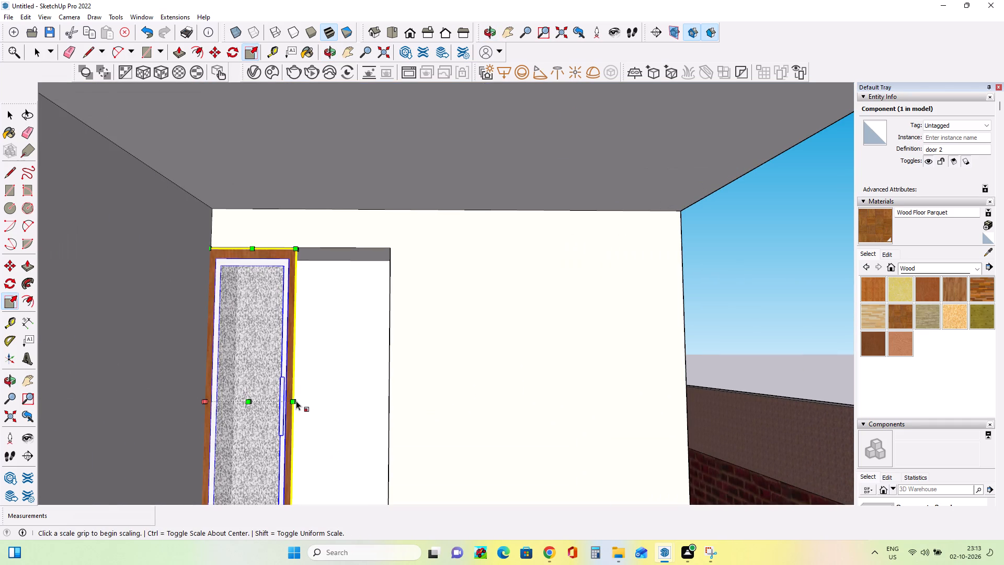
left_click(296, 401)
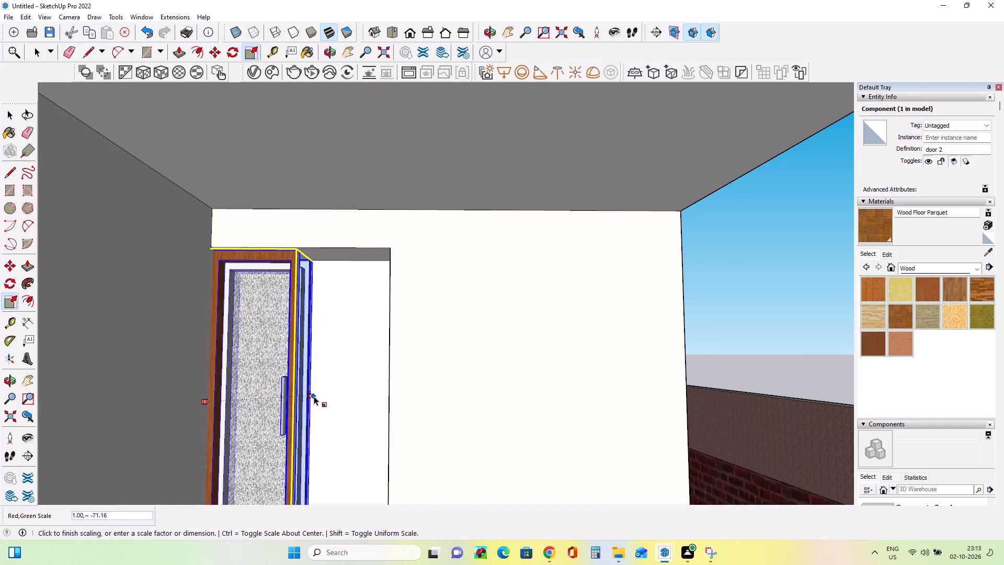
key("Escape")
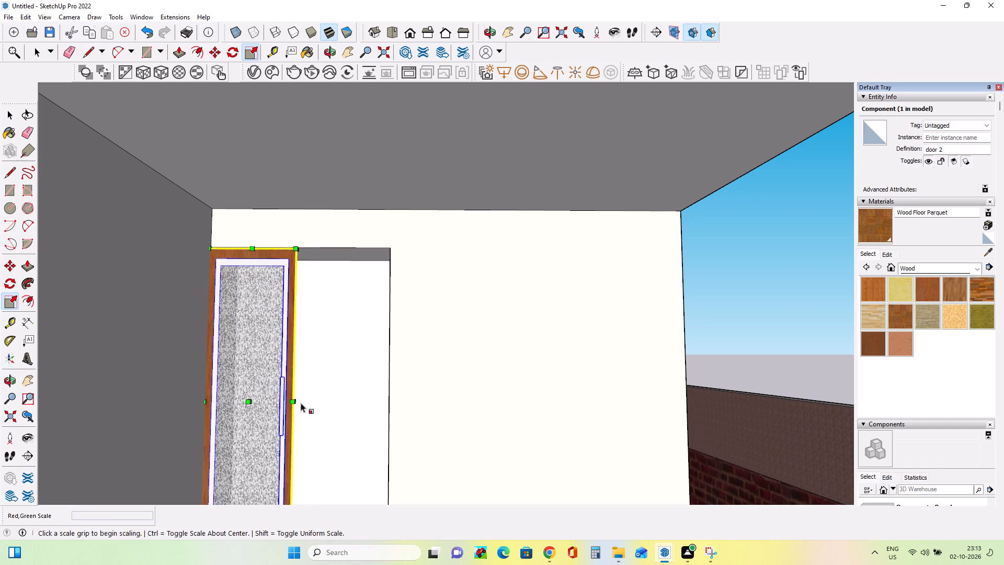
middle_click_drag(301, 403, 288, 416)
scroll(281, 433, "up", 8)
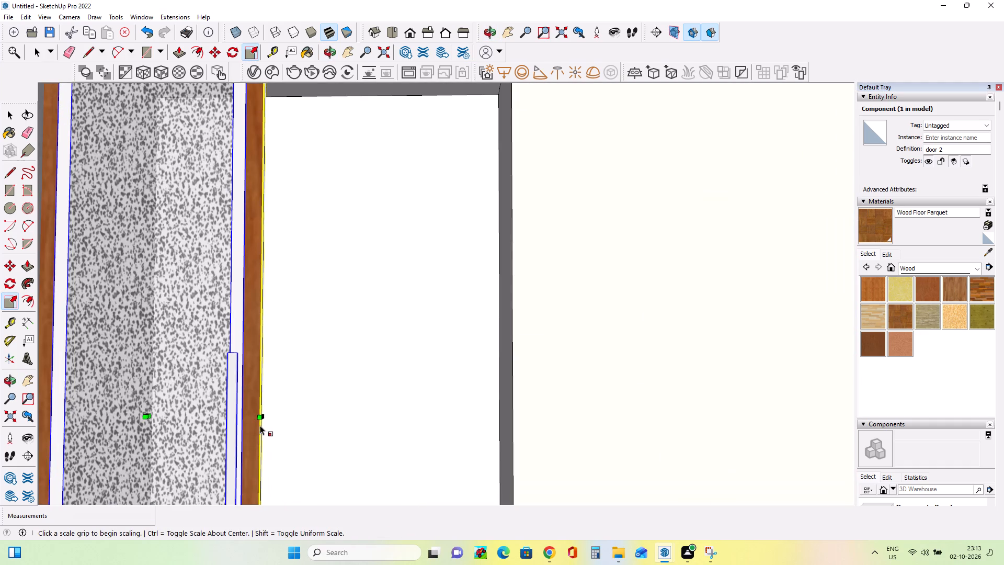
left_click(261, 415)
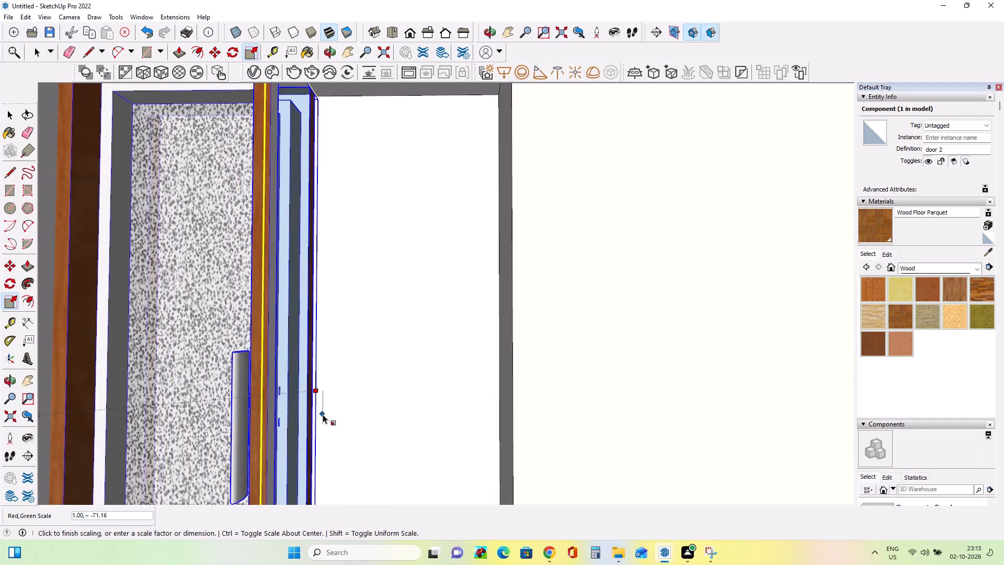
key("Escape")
Widen the door from its free side edge with a red-axis scale of about 1.13.
middle_click_drag(351, 404, 276, 427)
middle_click(274, 427)
scroll(231, 432, "up", 4)
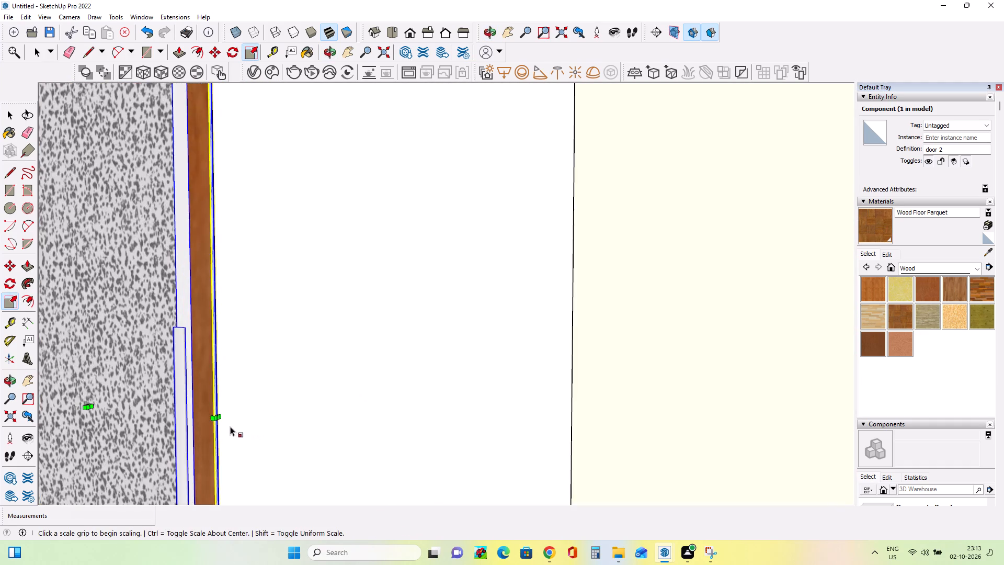
scroll(230, 426, "up", 8)
left_click(218, 409)
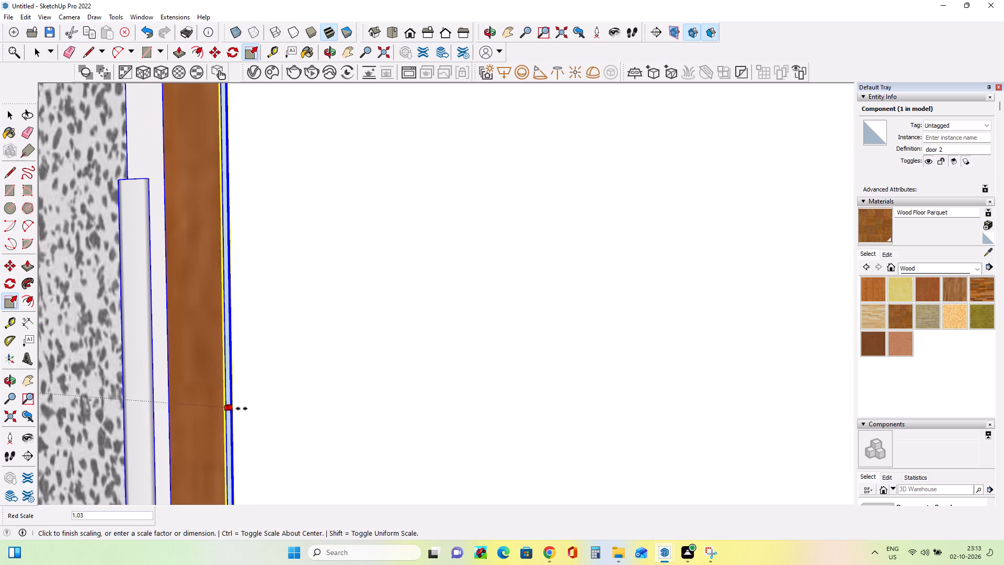
scroll(343, 419, "down", 9)
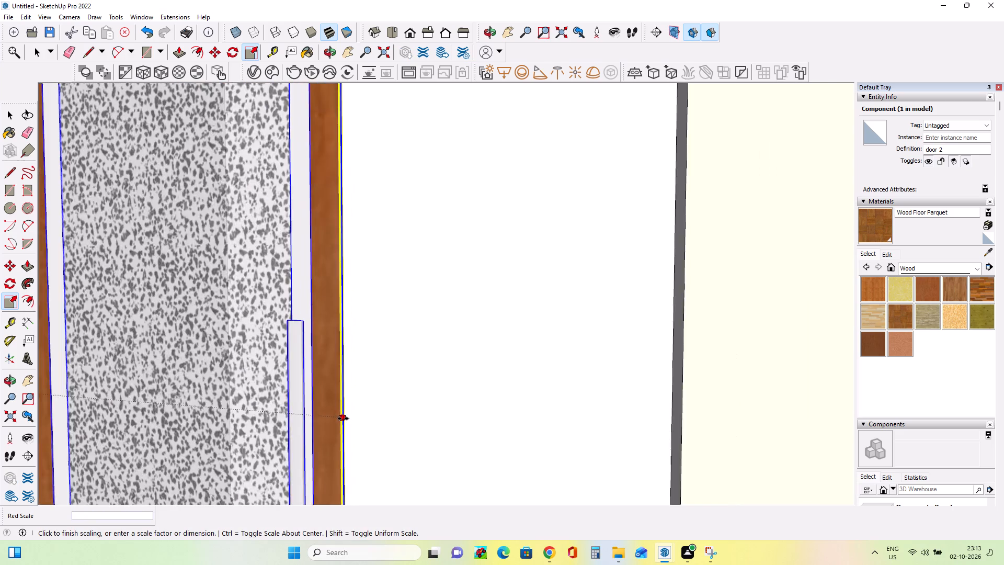
scroll(343, 419, "down", 14)
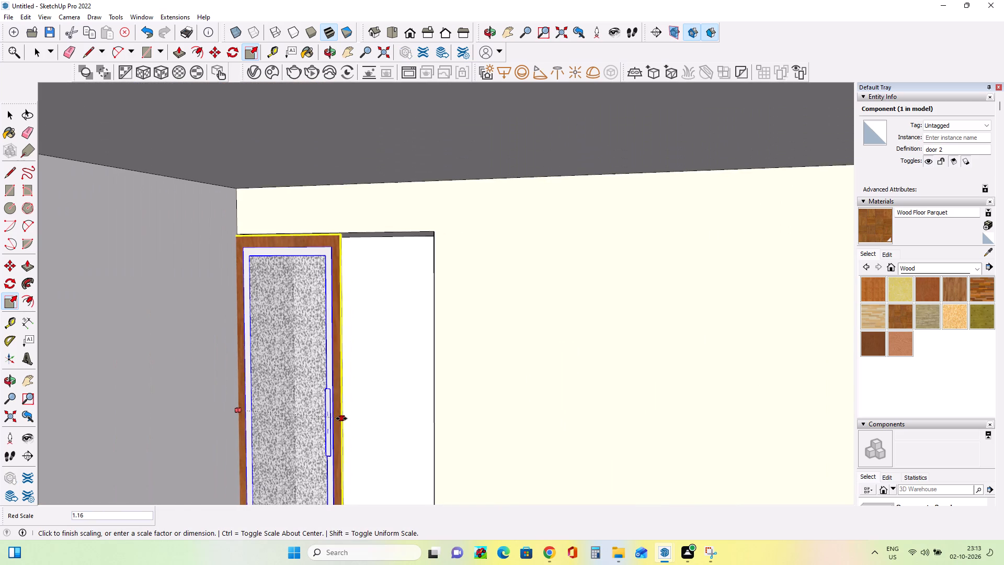
double_click(339, 418)
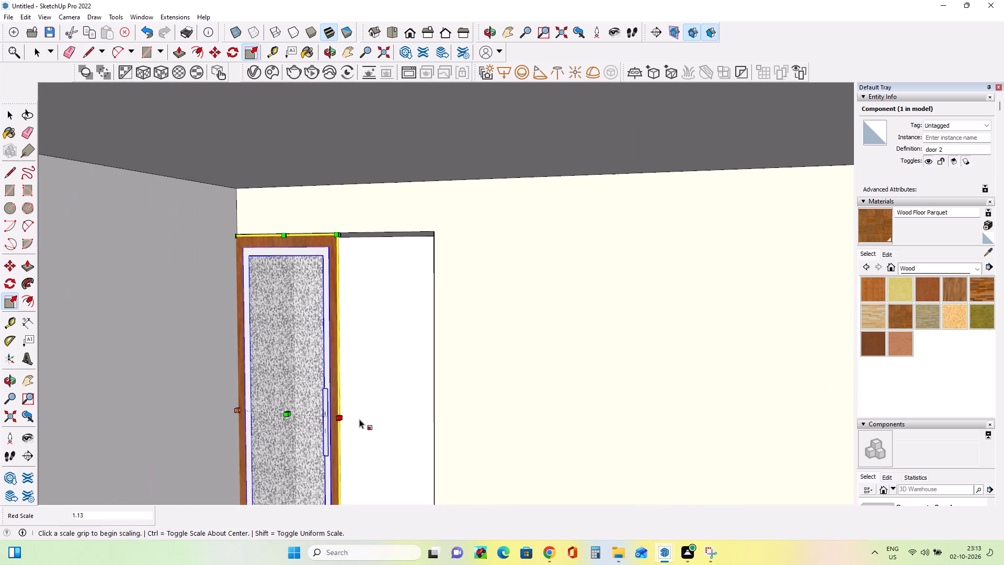
middle_click_drag(446, 409, 434, 389)
scroll(435, 388, "down", 10)
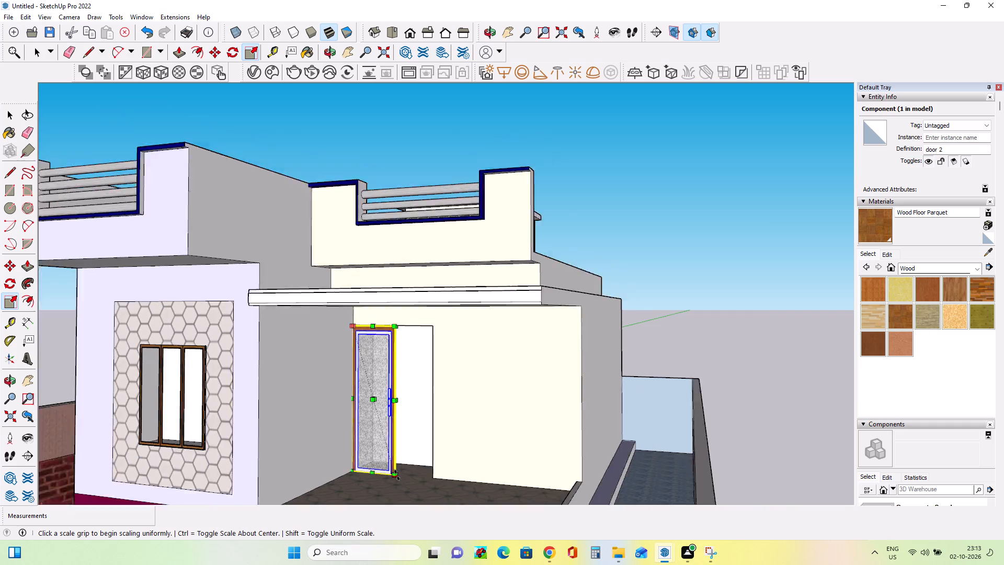
scroll(397, 475, "up", 4)
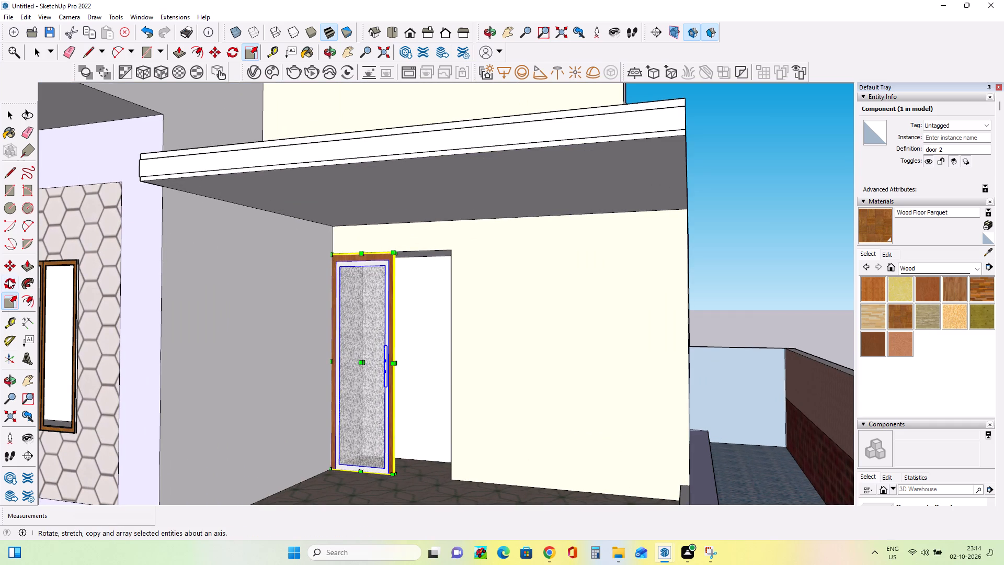
Copy the wood-trimmed glass door forward onto the porch, in front of the entrance opening.
left_click(12, 262)
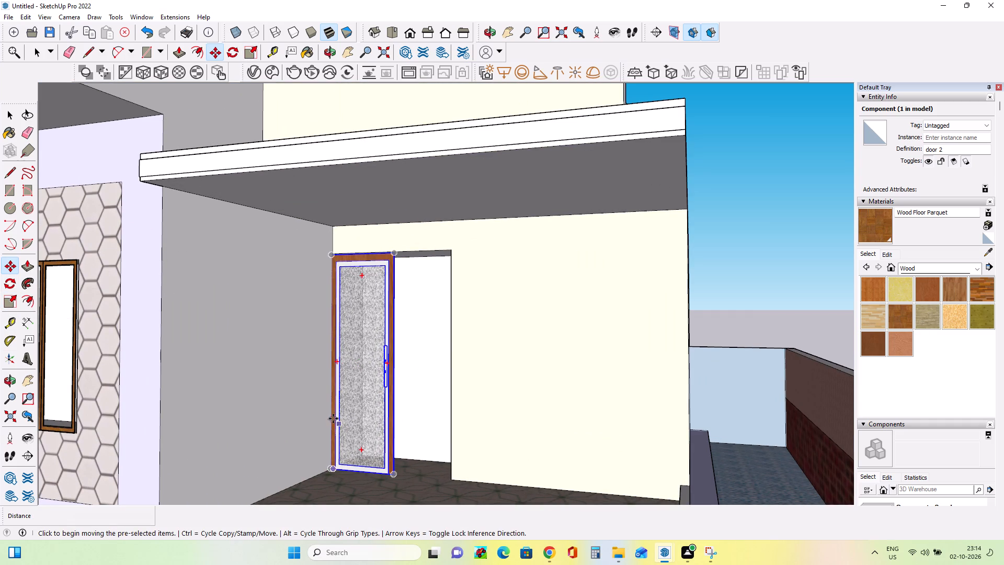
left_click(390, 477)
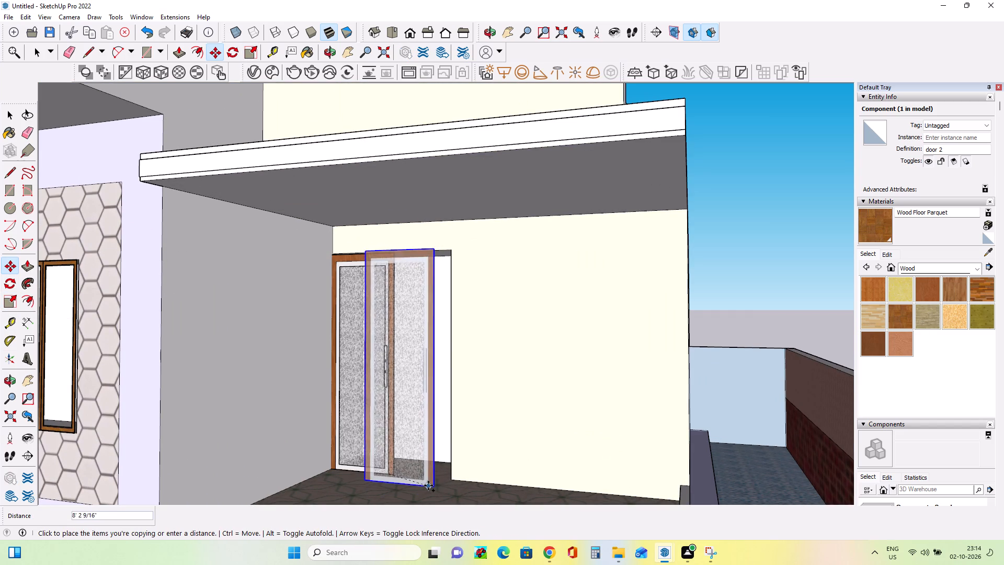
scroll(450, 468, "down", 8)
double_click(463, 493)
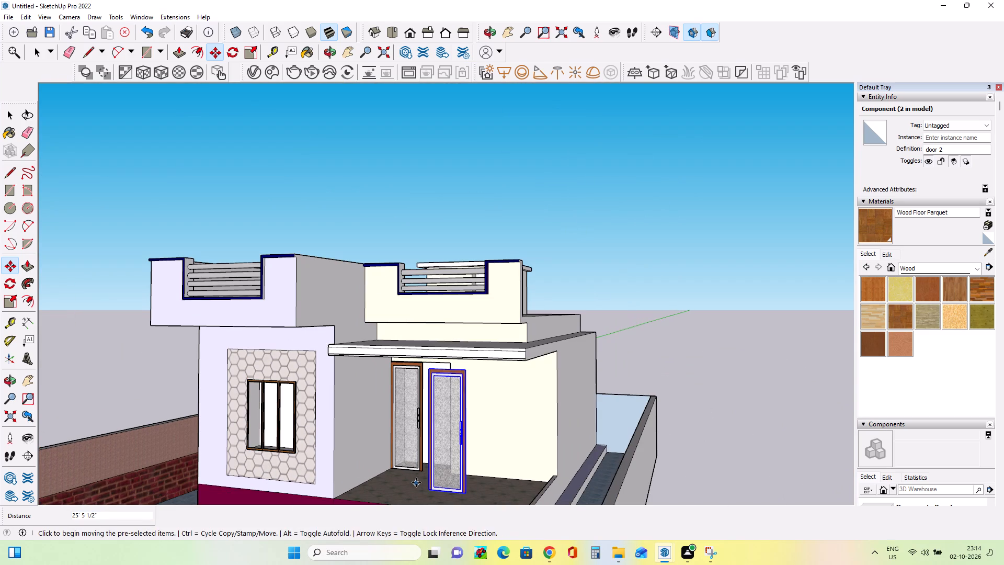
Rotate the copied door 180 degrees about a point on the porch floor so its handle side faces the opposite way.
middle_click_drag(420, 481, 488, 441)
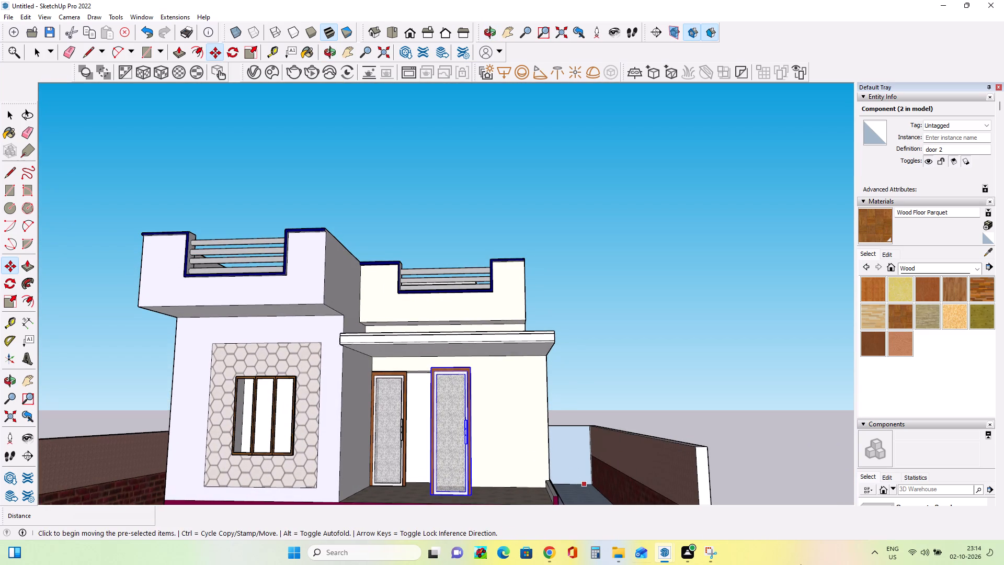
scroll(523, 398, "down", 3)
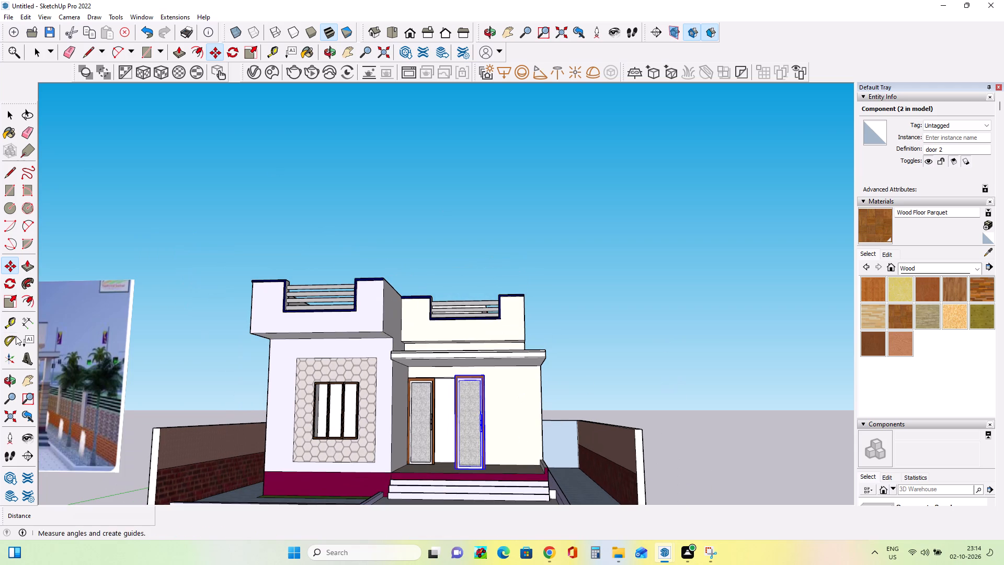
left_click(28, 382)
left_click(364, 382)
left_click_drag(362, 263, 362, 248)
left_click(362, 248)
left_click_drag(433, 393, 420, 299)
middle_click_drag(460, 308, 494, 441)
scroll(481, 342, "up", 4)
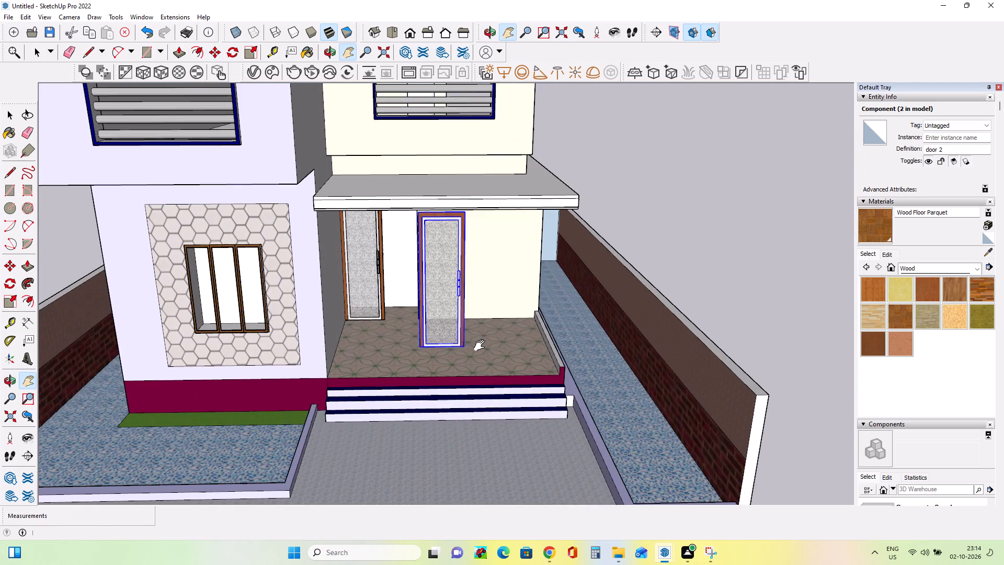
scroll(482, 346, "up", 1)
left_click(8, 281)
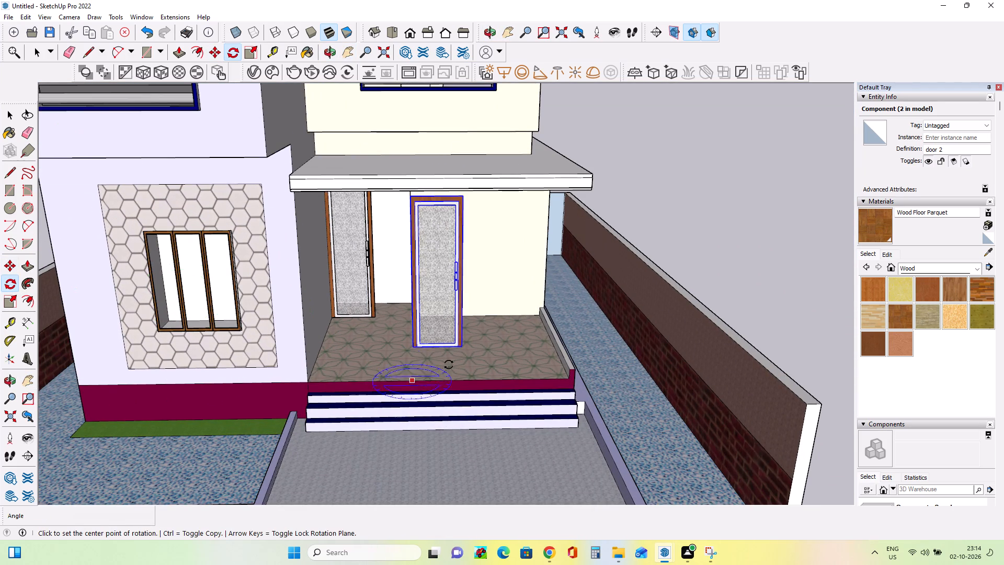
left_click(531, 359)
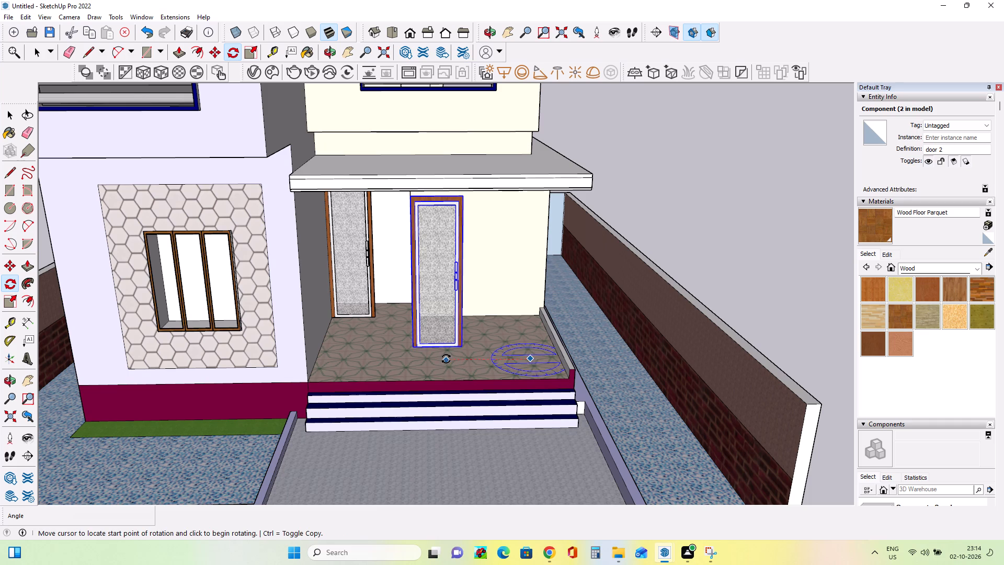
left_click(446, 359)
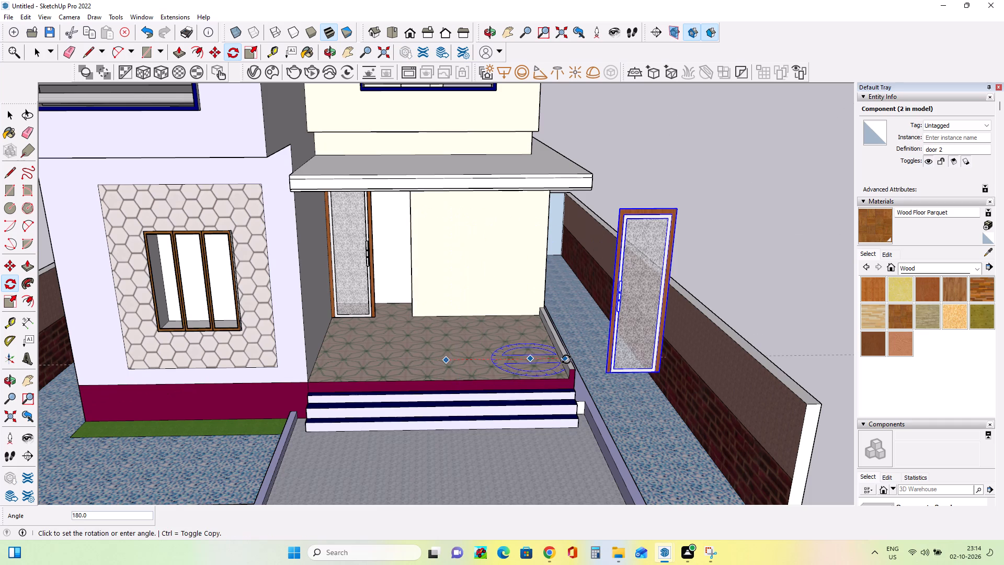
left_click(566, 359)
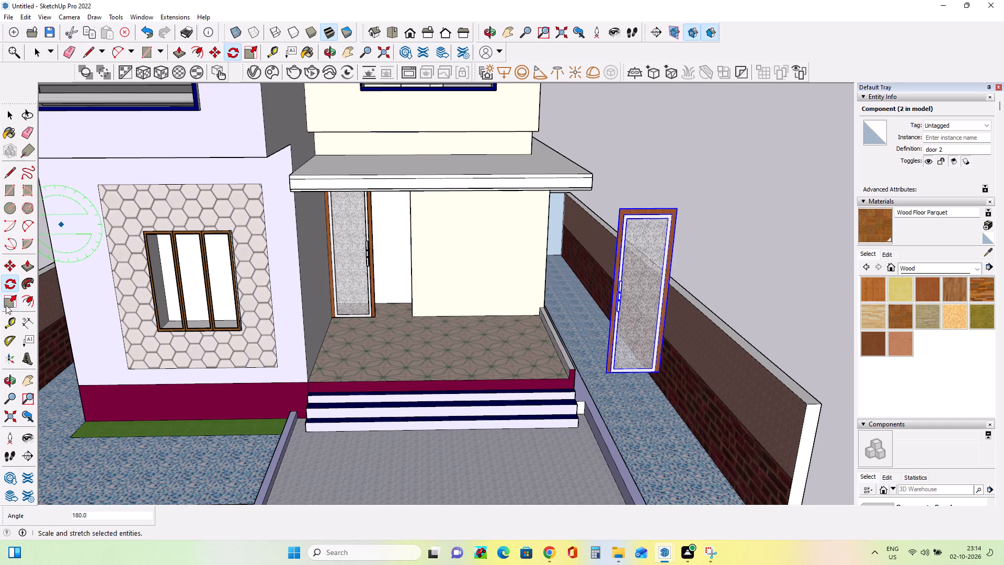
Move the rotated door by its bottom corner into the entrance opening, against the first door's free side edge.
left_click(7, 265)
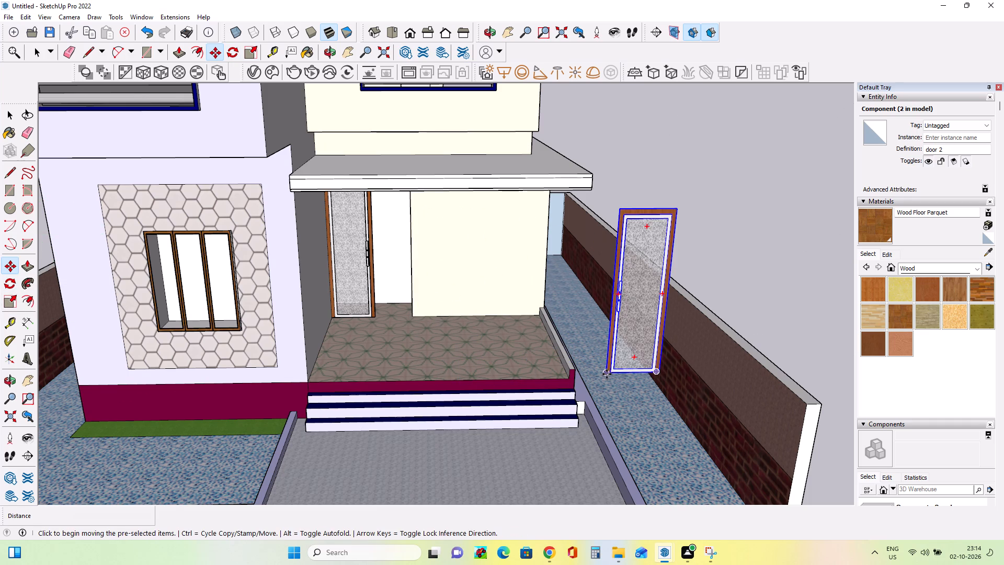
left_click(607, 374)
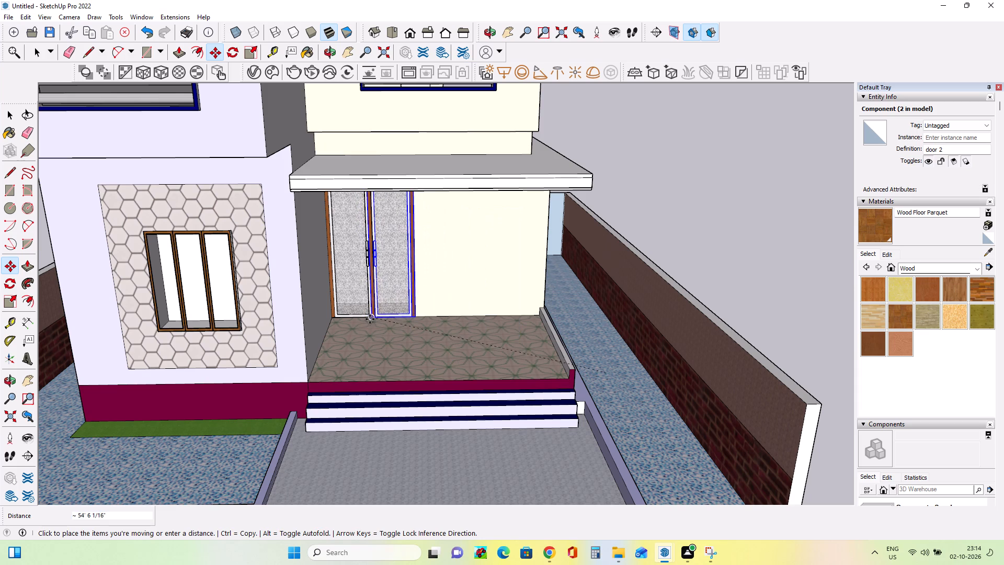
left_click(370, 319)
Scale the second door from its outer side edge by about 0.89 in red and -16.62 in green to fit the opening.
scroll(393, 336, "up", 2)
middle_click_drag(392, 326, 392, 301)
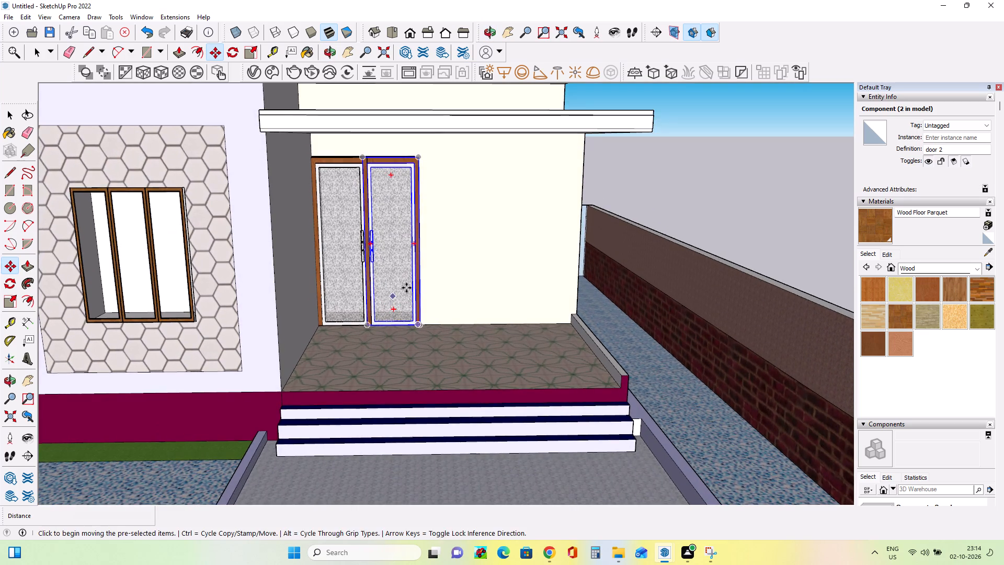
scroll(435, 293, "up", 3)
middle_click_drag(498, 327, 335, 366)
middle_click(335, 366)
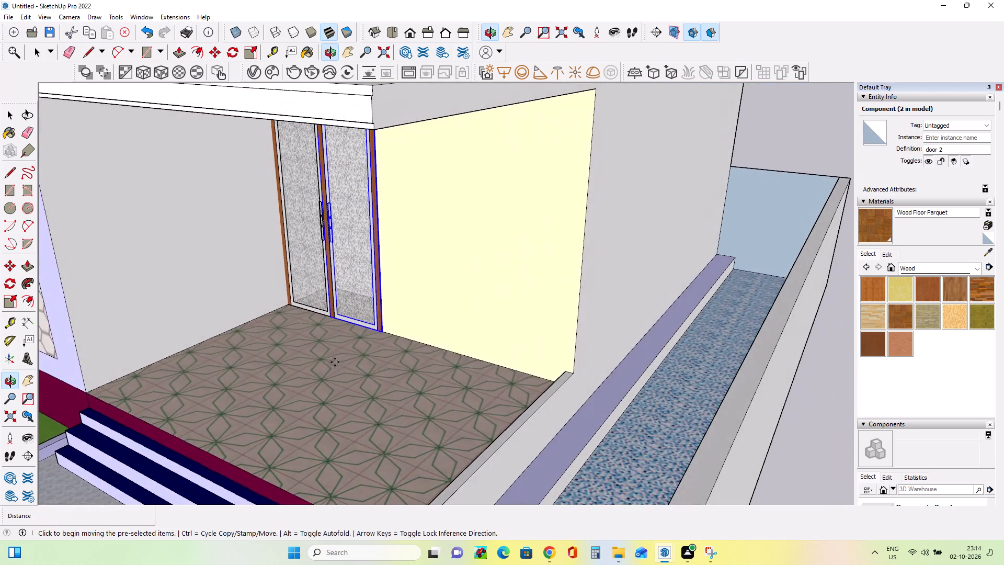
scroll(390, 265, "up", 2)
left_click(13, 297)
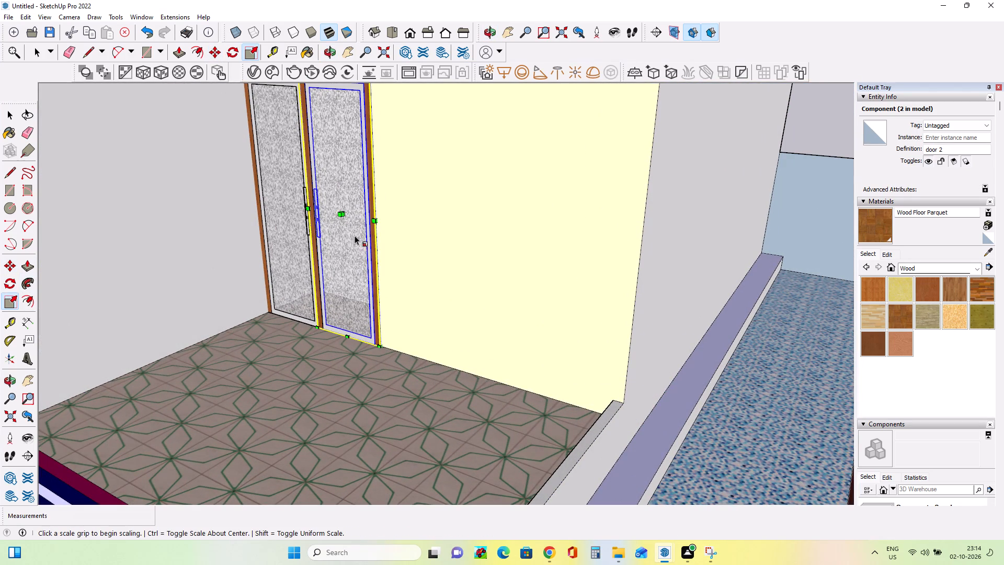
left_click(374, 217)
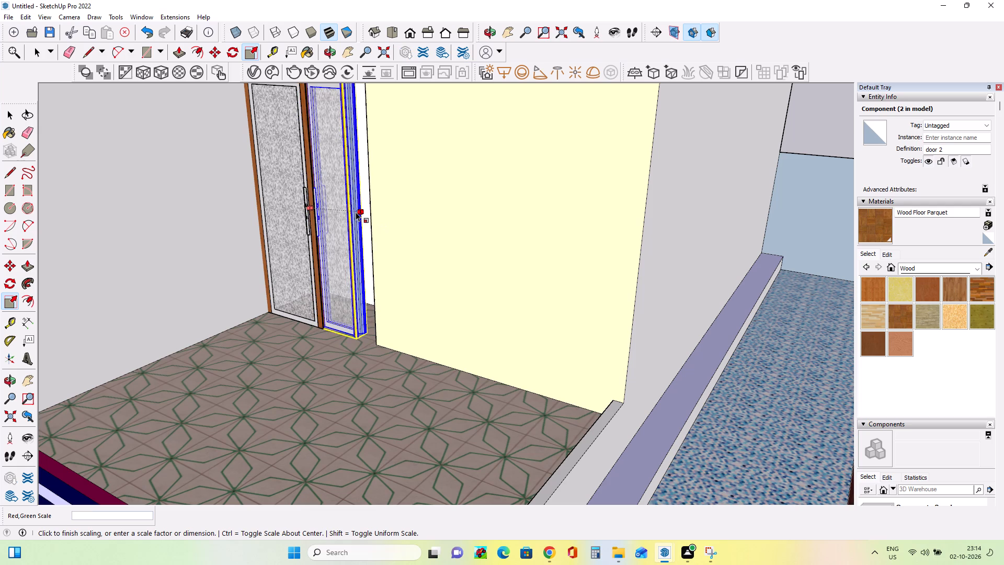
left_click(380, 214)
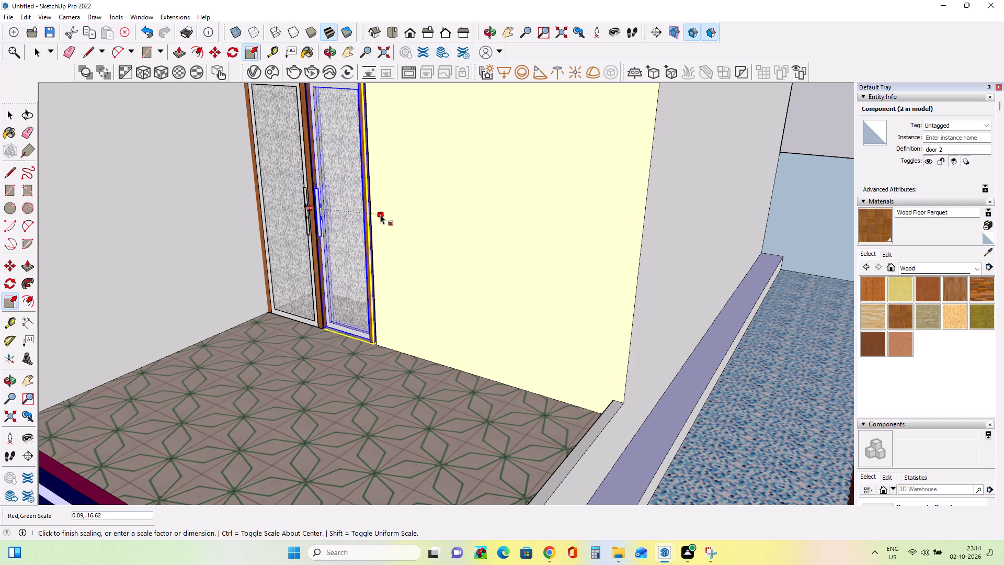
Stretch the second door's outer side edge to the opening's jamb with a red-green scale of about 1.05, 1.00.
middle_click_drag(335, 294, 410, 288)
scroll(363, 335, "up", 7)
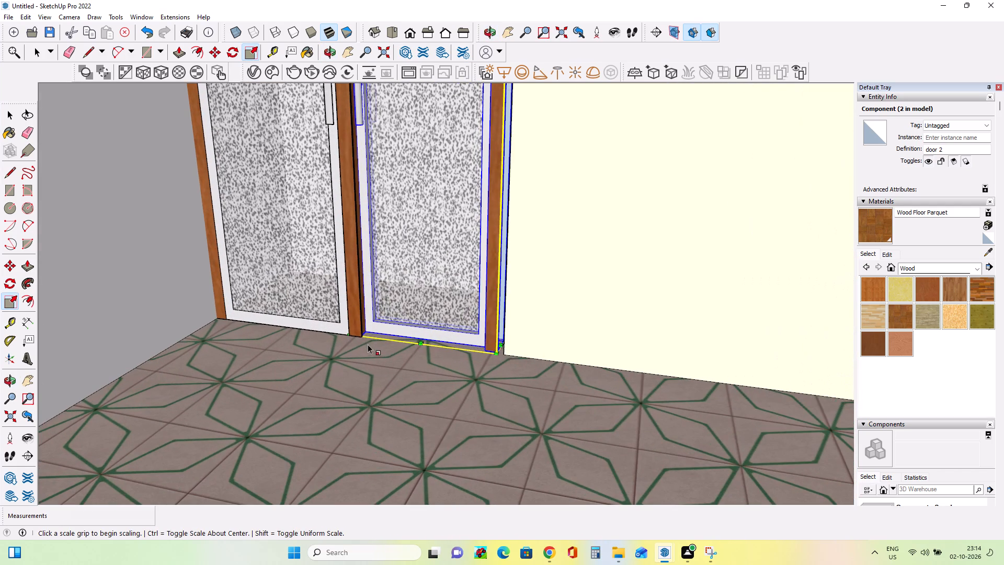
middle_click_drag(519, 222, 438, 262)
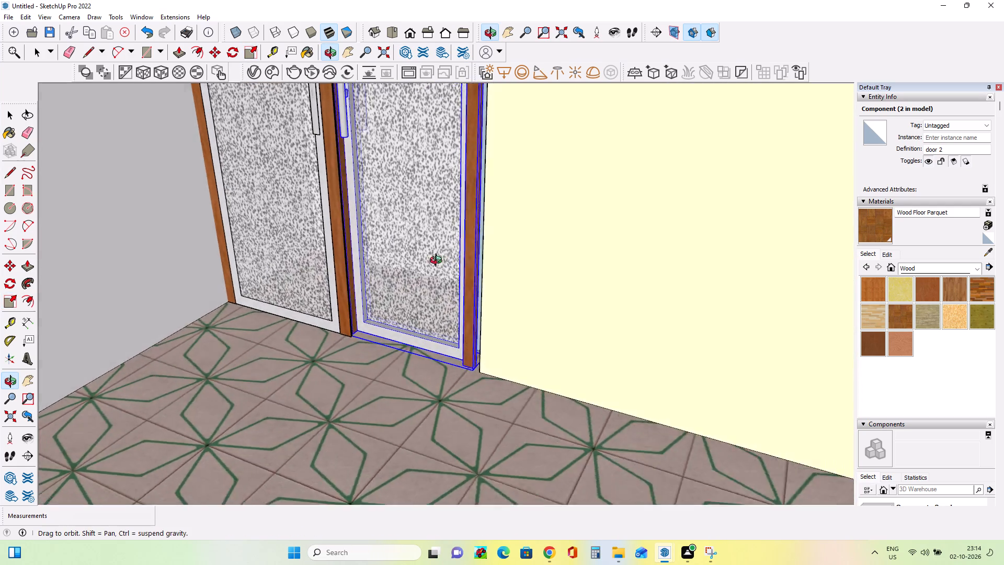
middle_click_drag(438, 262, 378, 313)
left_click(420, 143)
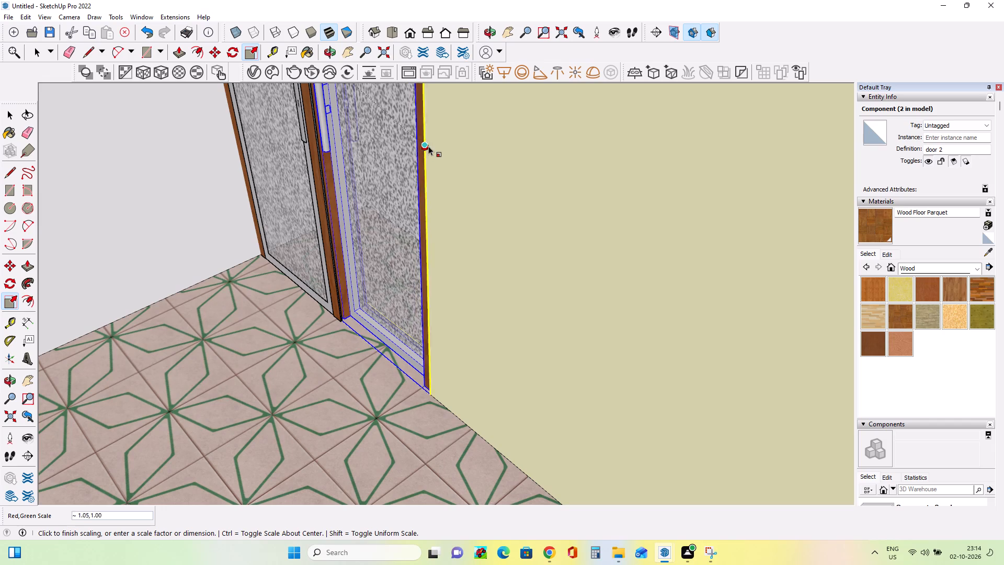
left_click(429, 146)
Move the second door slightly forward towards the porch by its bottom corner, beside the first door.
middle_click_drag(376, 306, 534, 310)
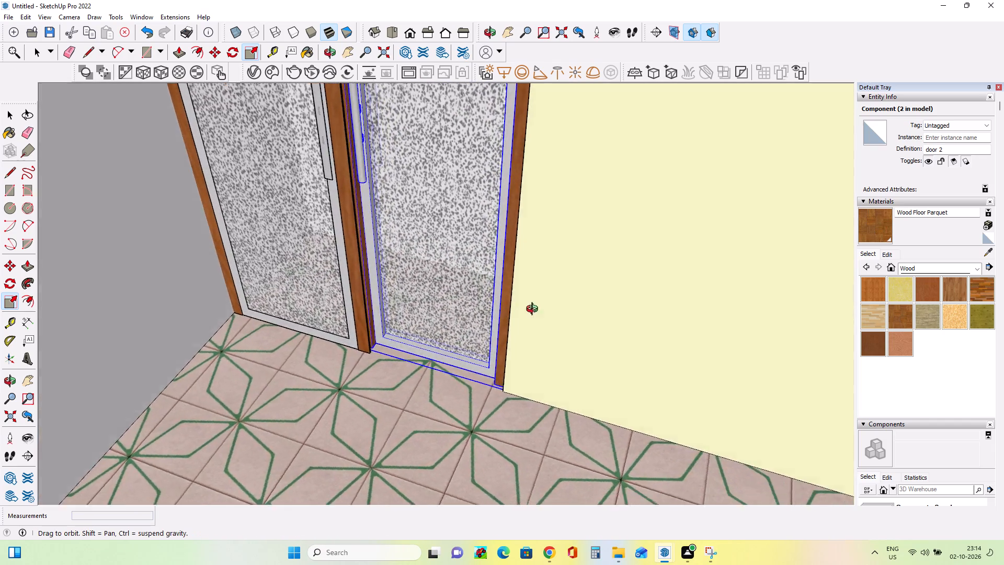
middle_click_drag(534, 310, 585, 291)
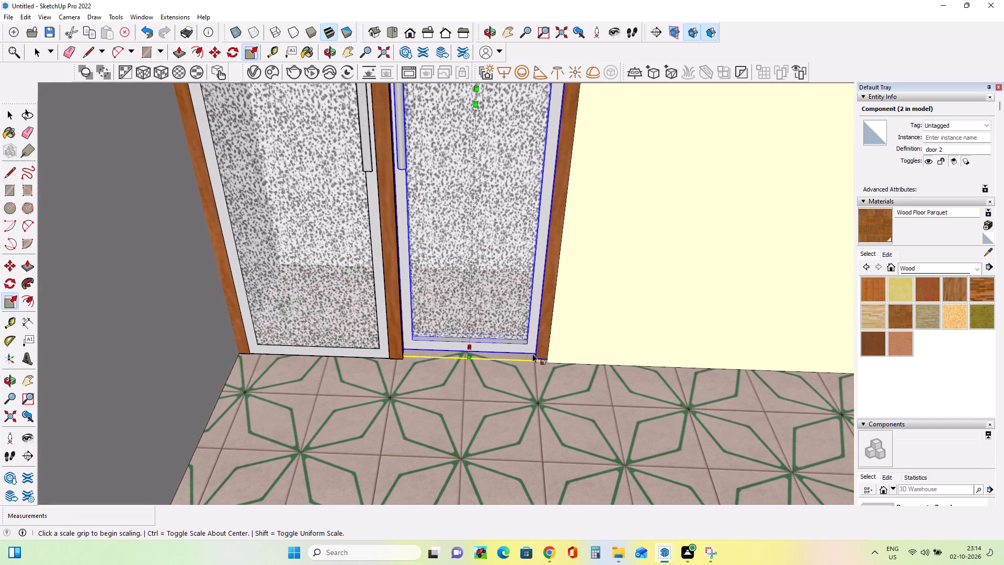
left_click(532, 354)
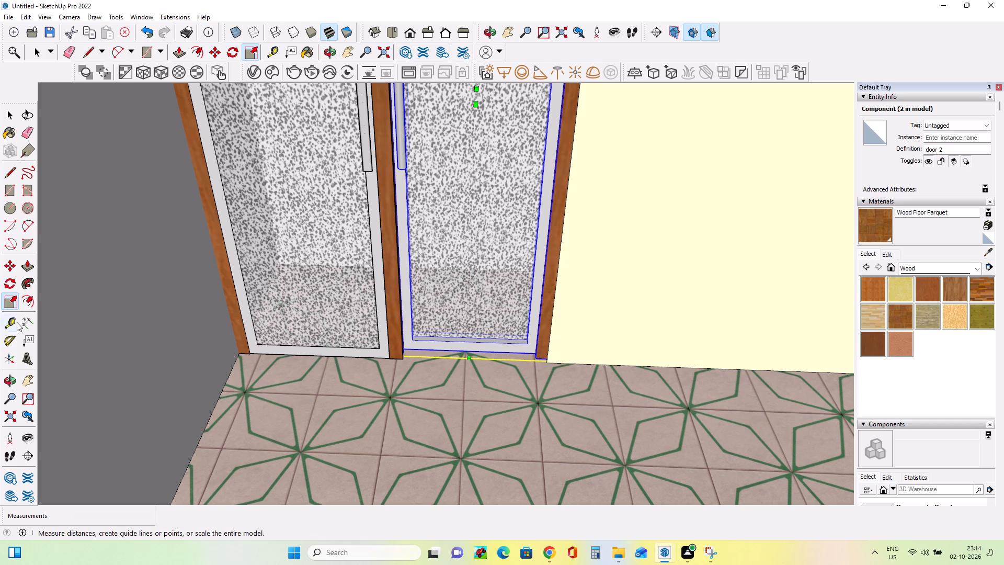
left_click(9, 265)
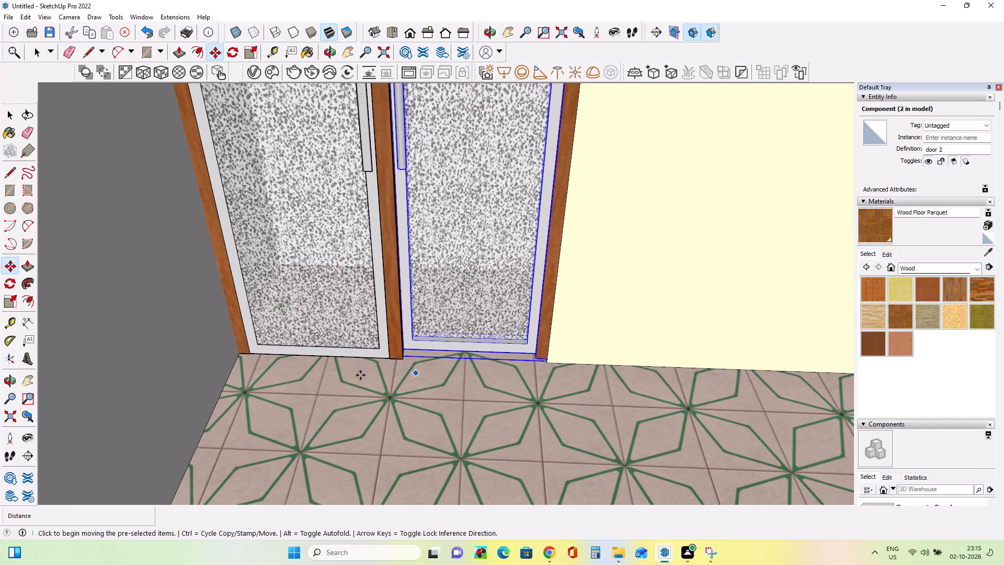
left_click(536, 360)
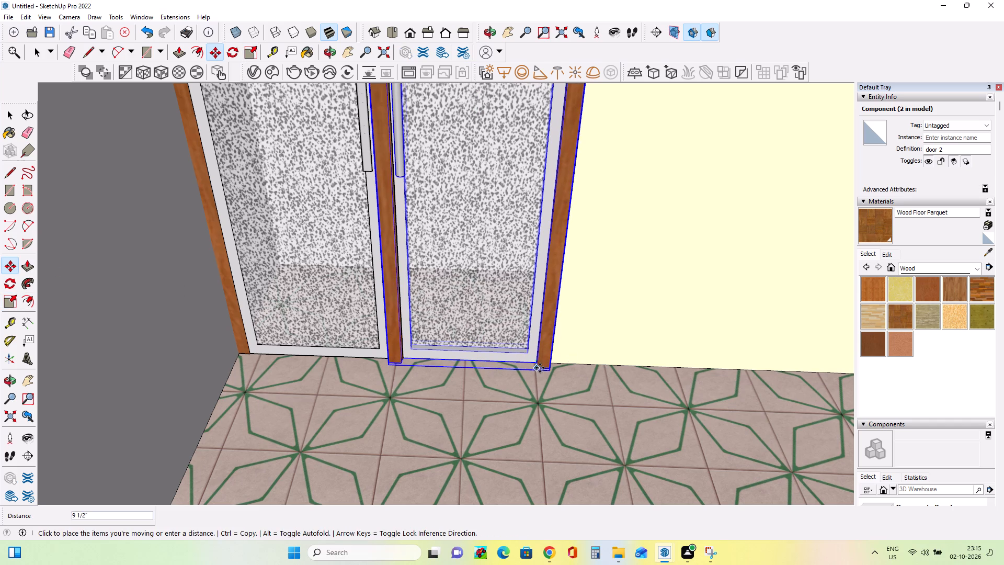
left_click(541, 371)
Examine how the paired doors sit in the entrance opening, from the door heads out to the full house front.
scroll(551, 388, "down", 9)
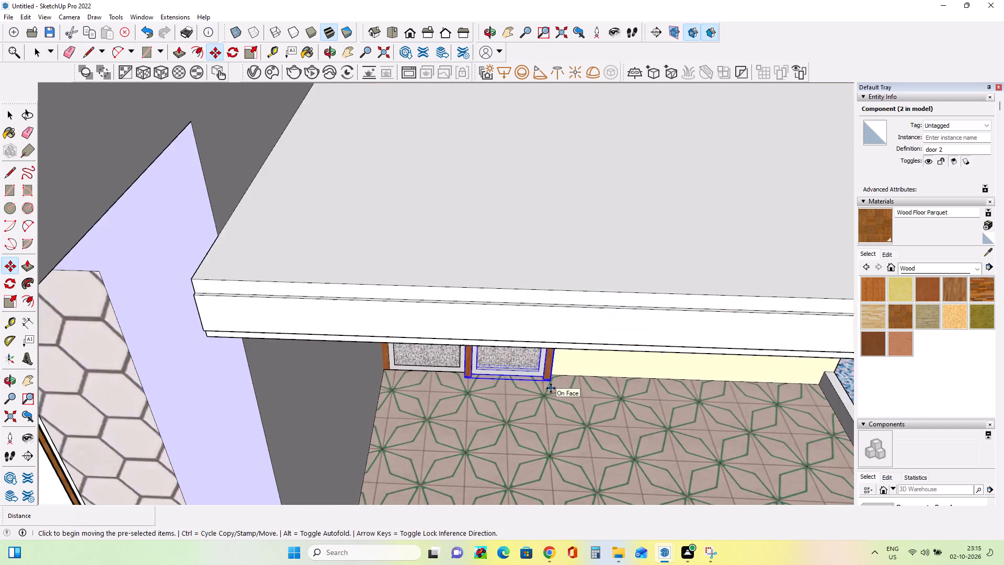
middle_click_drag(548, 382, 508, 283)
scroll(507, 282, "down", 4)
middle_click_drag(507, 305, 504, 236)
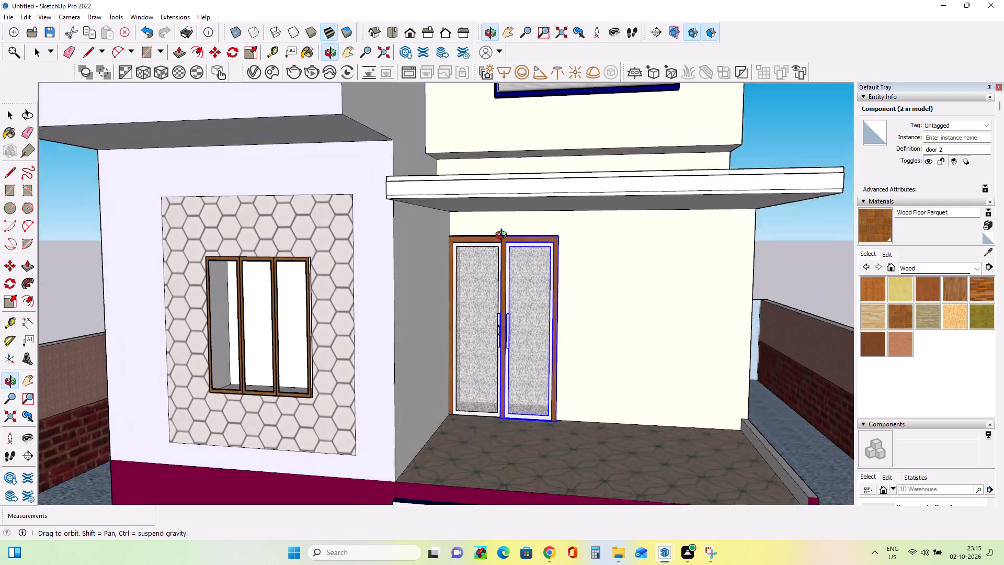
middle_click_drag(504, 236, 504, 235)
scroll(519, 269, "up", 8)
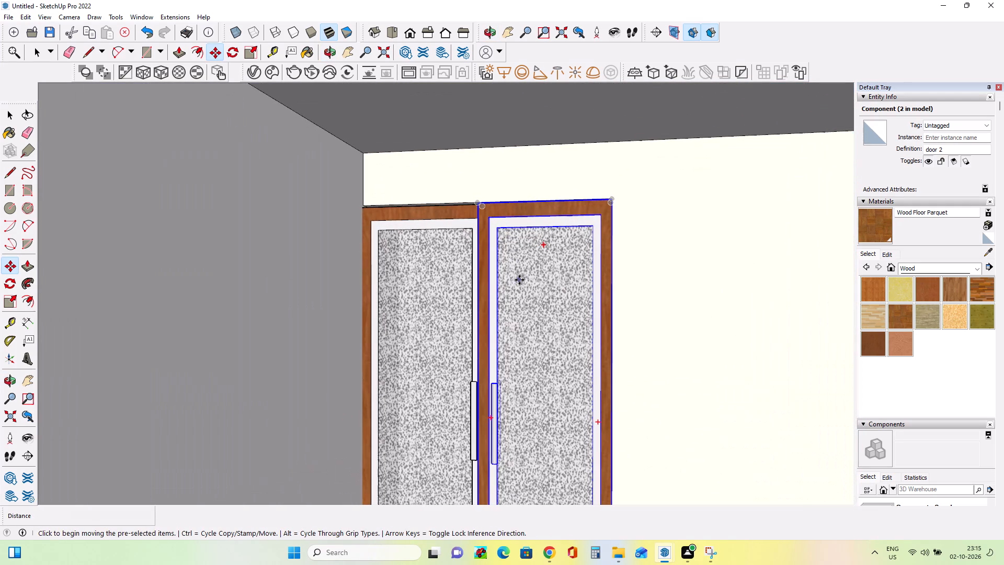
scroll(519, 280, "down", 14)
scroll(557, 316, "down", 1)
middle_click_drag(561, 325, 576, 348)
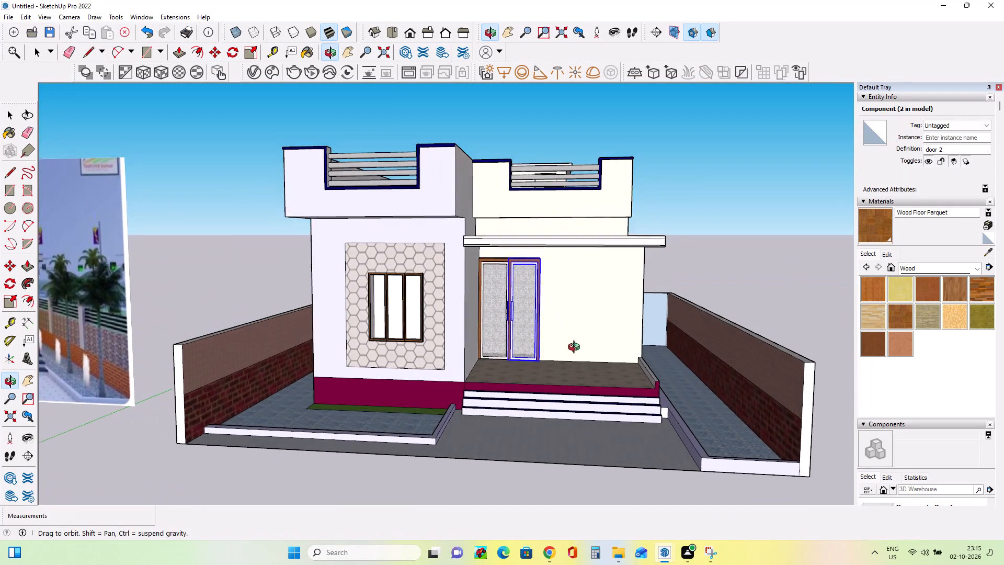
middle_click_drag(576, 348, 579, 351)
Deselect the door and compare the whole house front with the 25x30 reference picture.
left_click(8, 114)
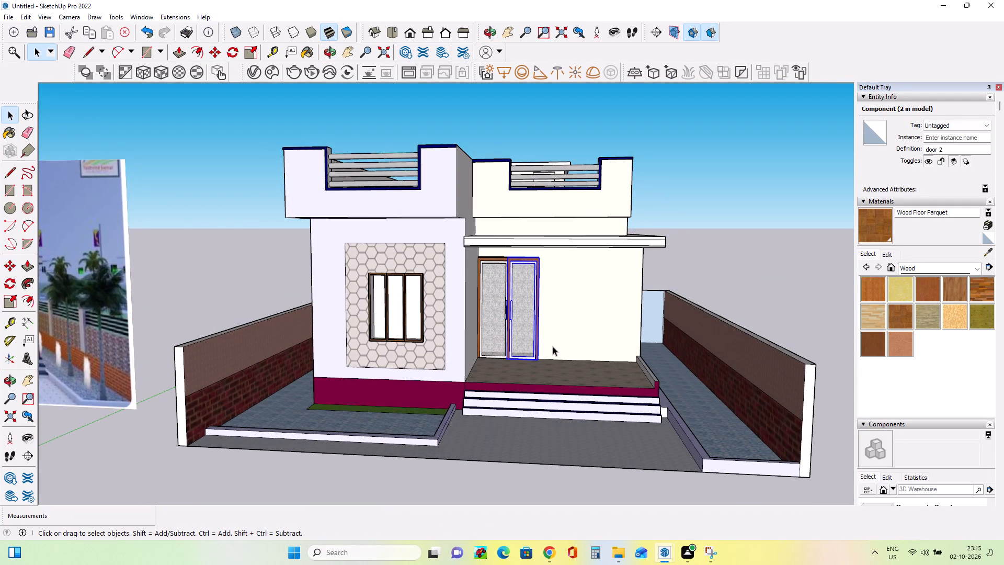
left_click(562, 369)
middle_click_drag(519, 365, 554, 380)
scroll(541, 368, "down", 3)
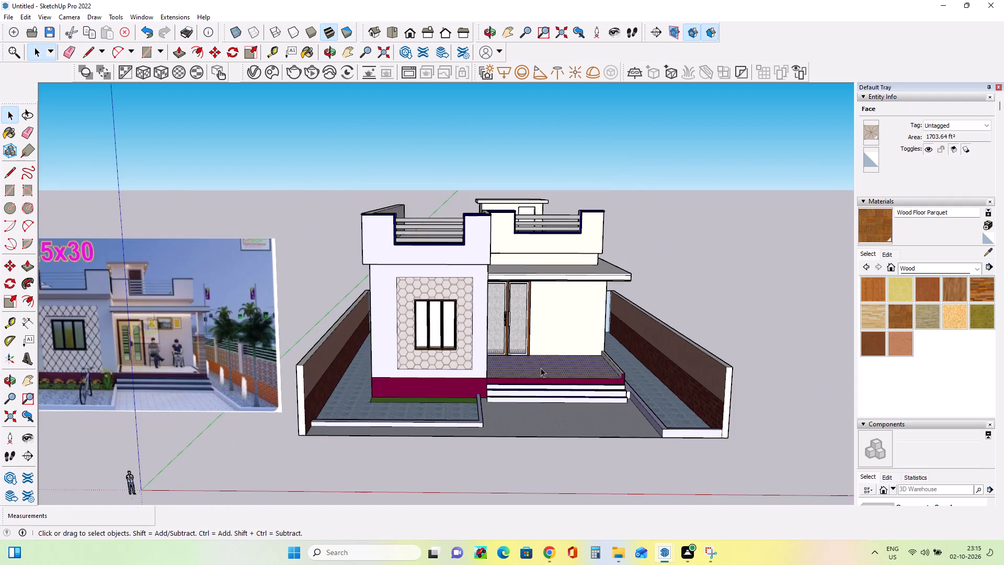
scroll(541, 368, "down", 2)
middle_click_drag(538, 370, 517, 376)
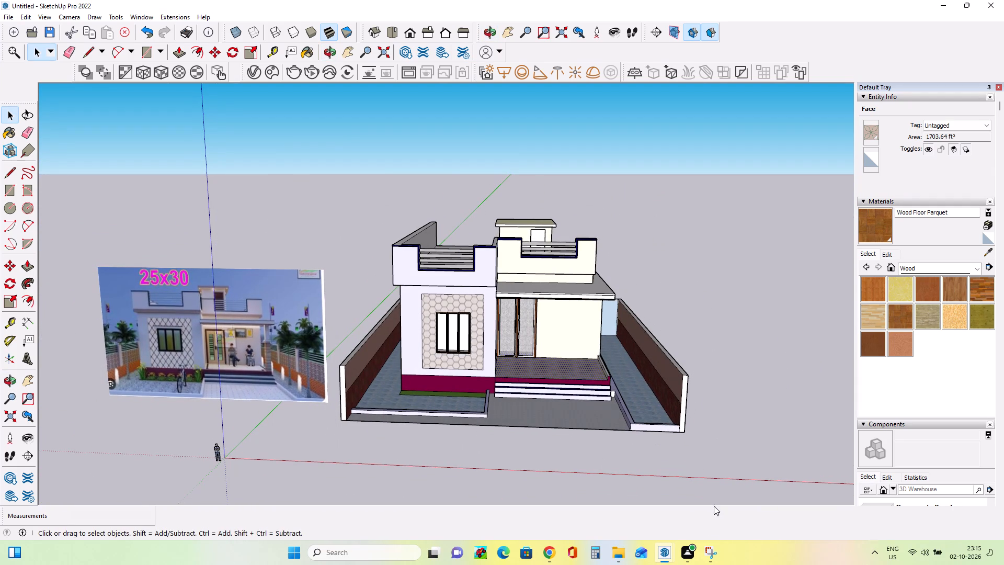
scroll(229, 310, "up", 7)
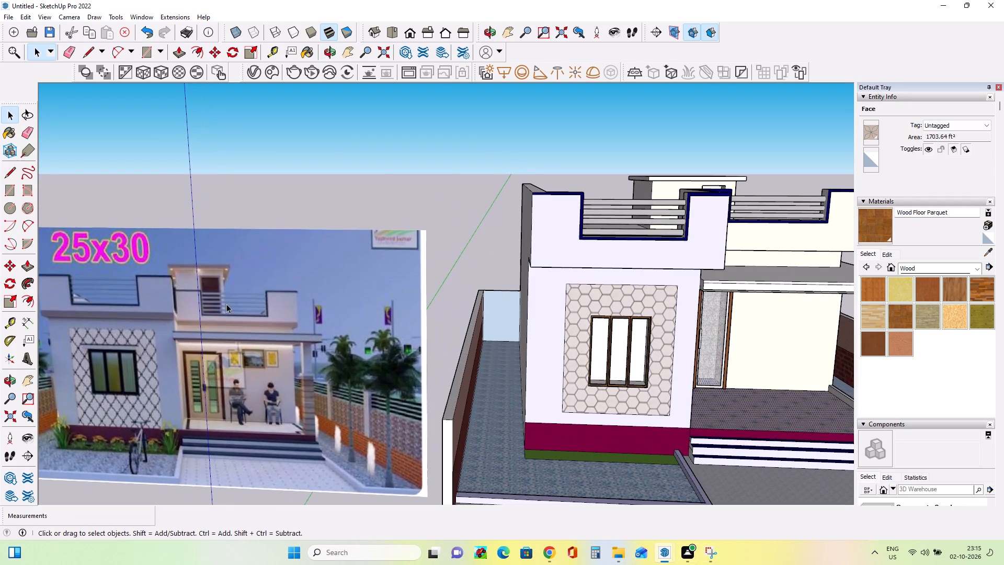
scroll(226, 304, "down", 9)
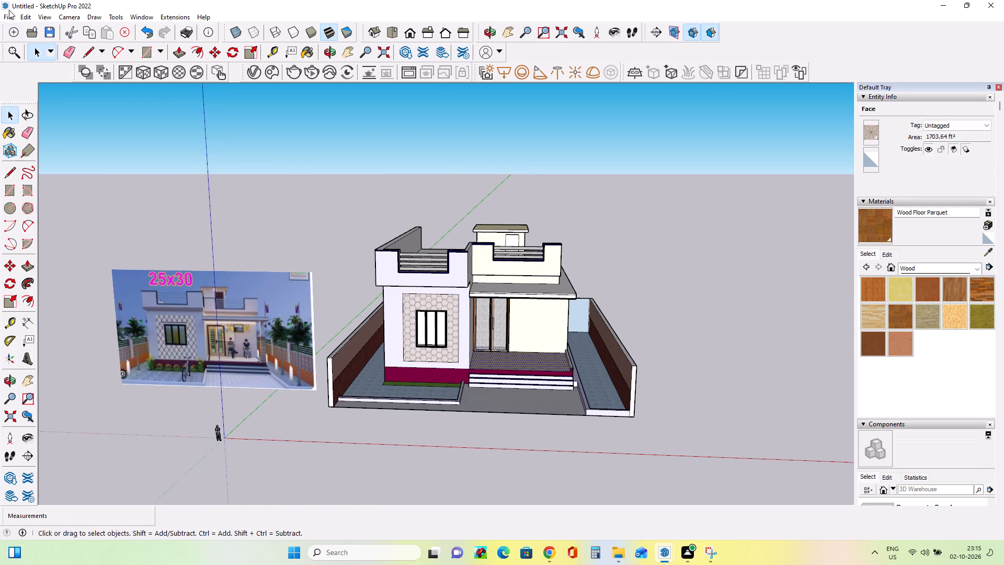
Import the wooden door model Untitled (1) from Downloads and place it at the base corner of the rooftop room's door opening.
left_click(8, 15)
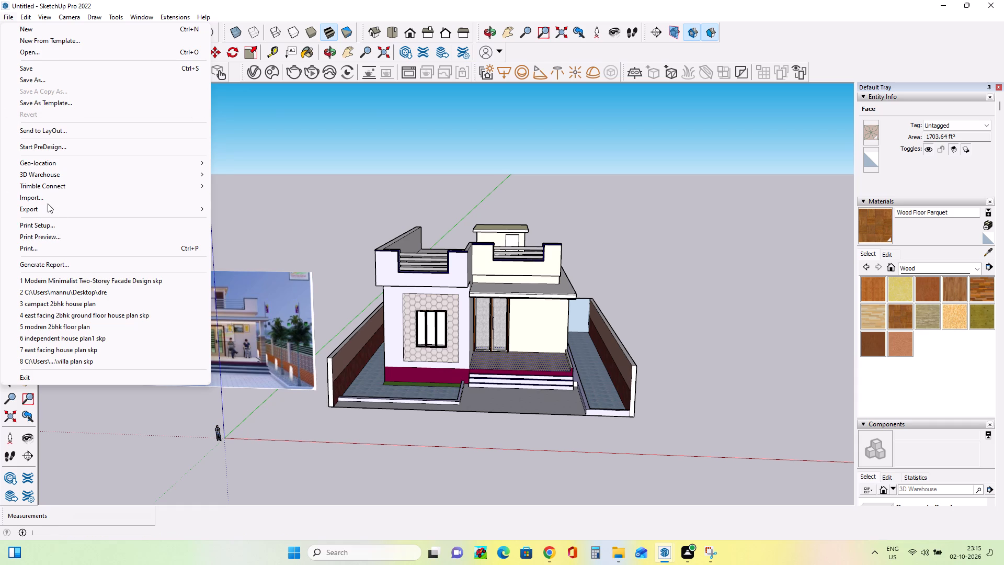
left_click(48, 200)
scroll(457, 345, "down", 5)
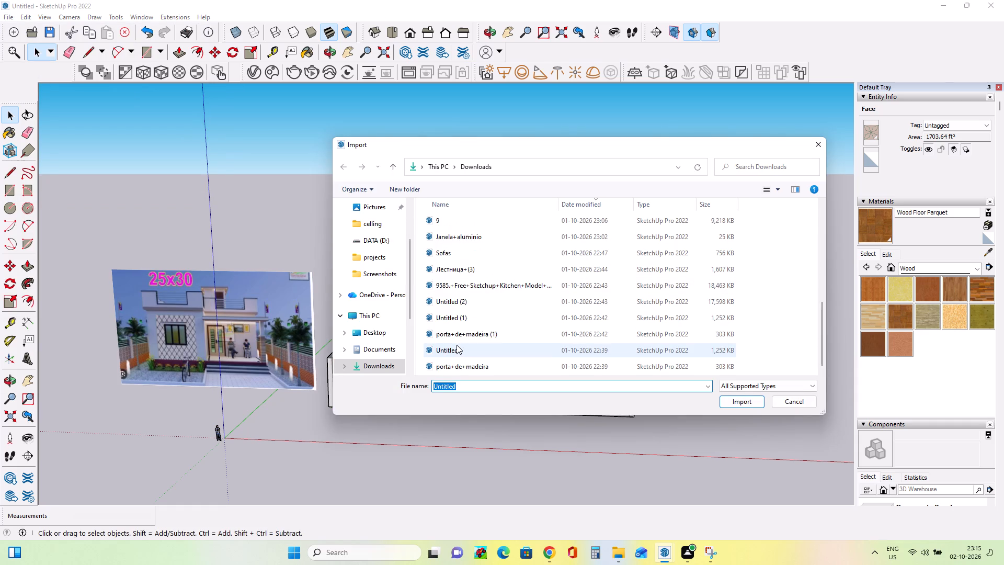
scroll(457, 345, "down", 12)
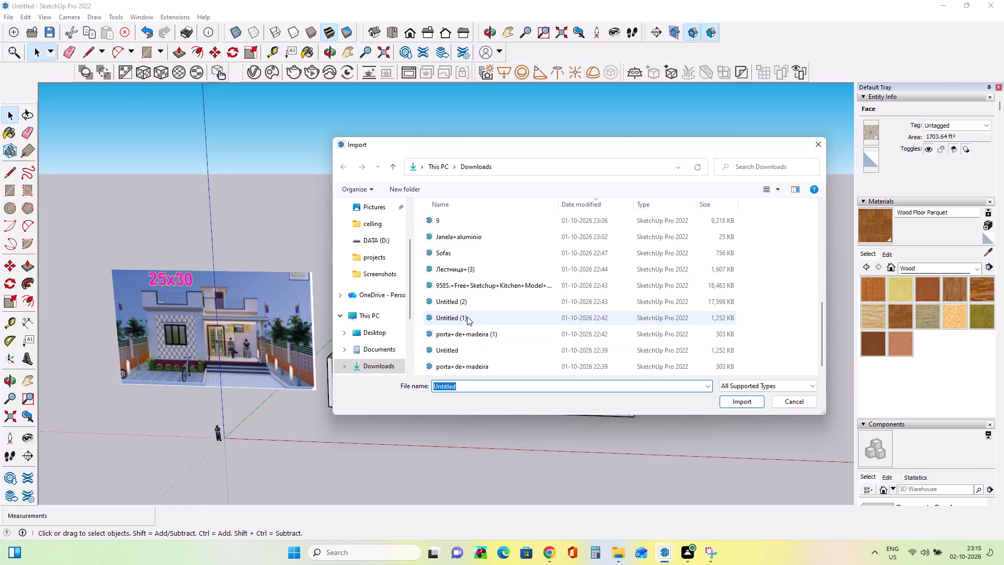
left_click(467, 317)
left_click(747, 397)
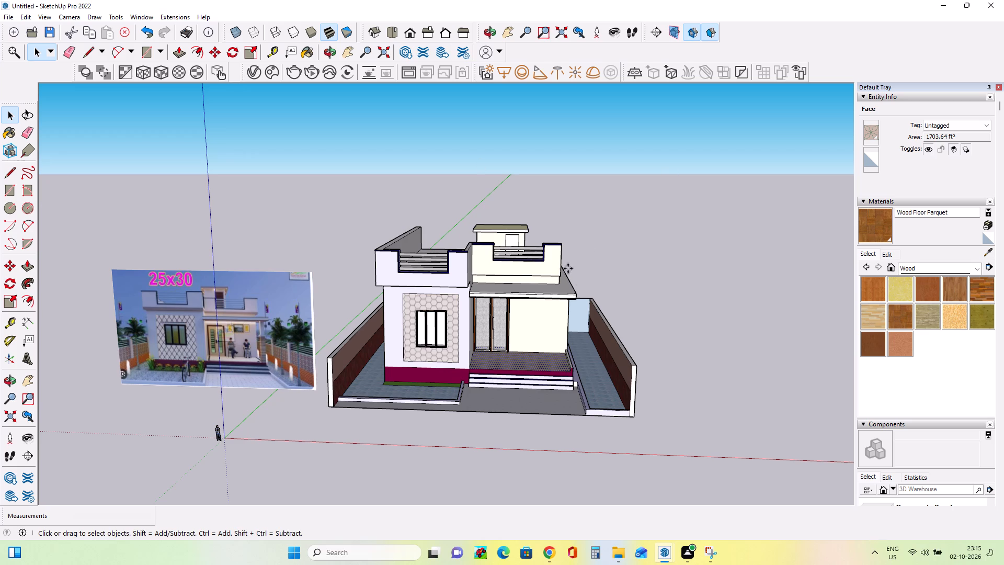
scroll(516, 246, "up", 9)
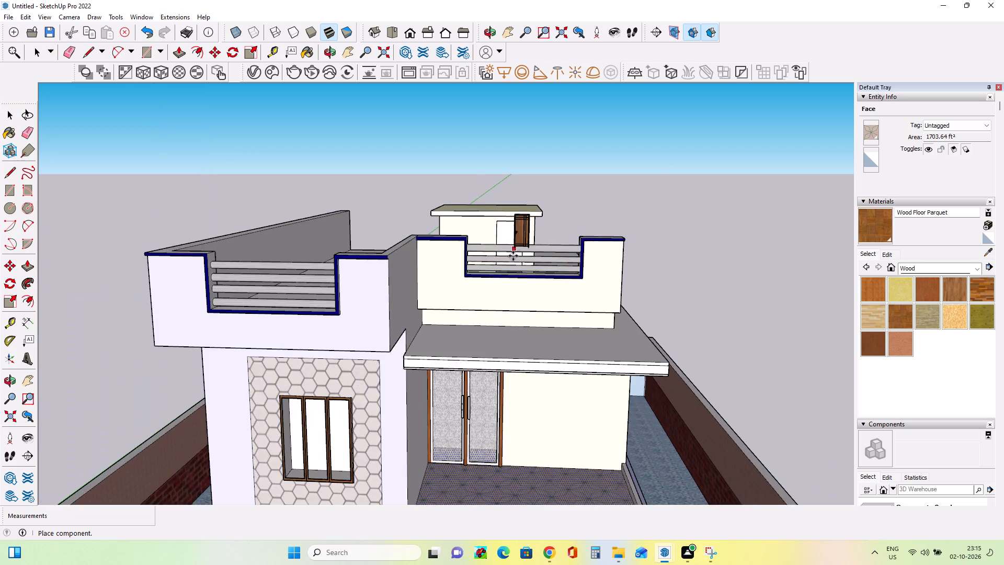
scroll(513, 256, "up", 3)
middle_click_drag(513, 260, 513, 335)
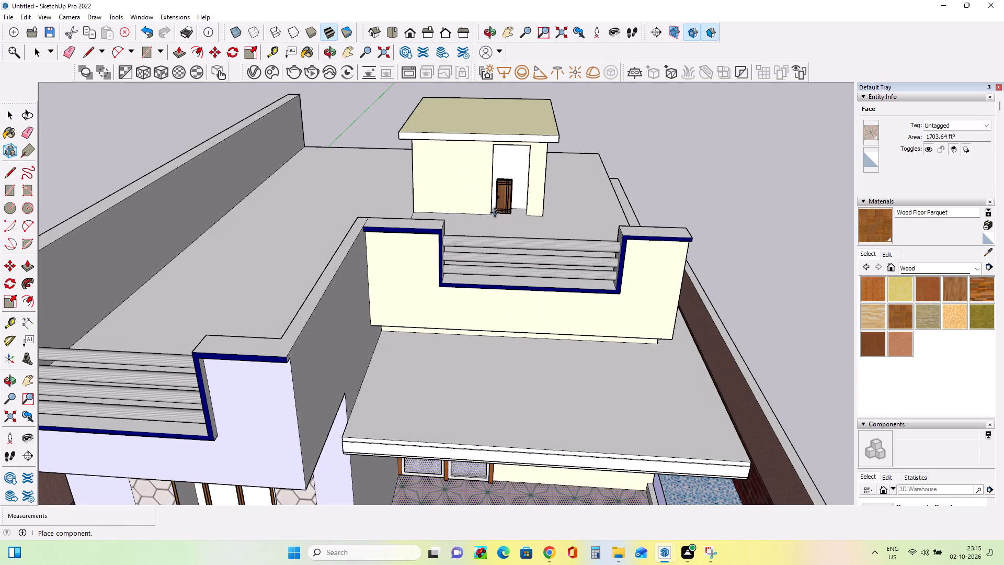
left_click(490, 213)
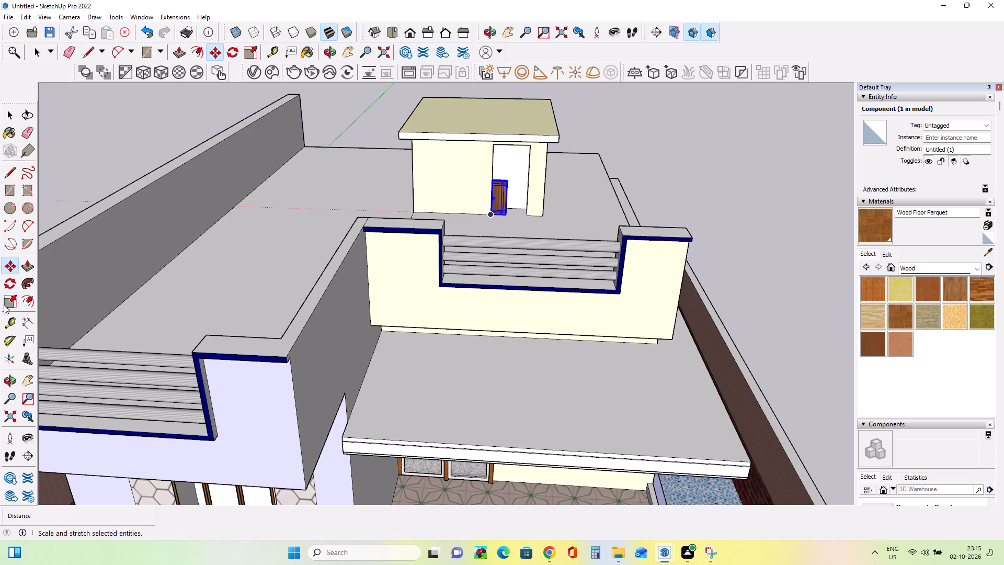
Enlarge the wooden door uniformly from its base corner by a scale of about 2.20 to suit the rooftop opening's height.
left_click(13, 304)
middle_click_drag(575, 225, 476, 254)
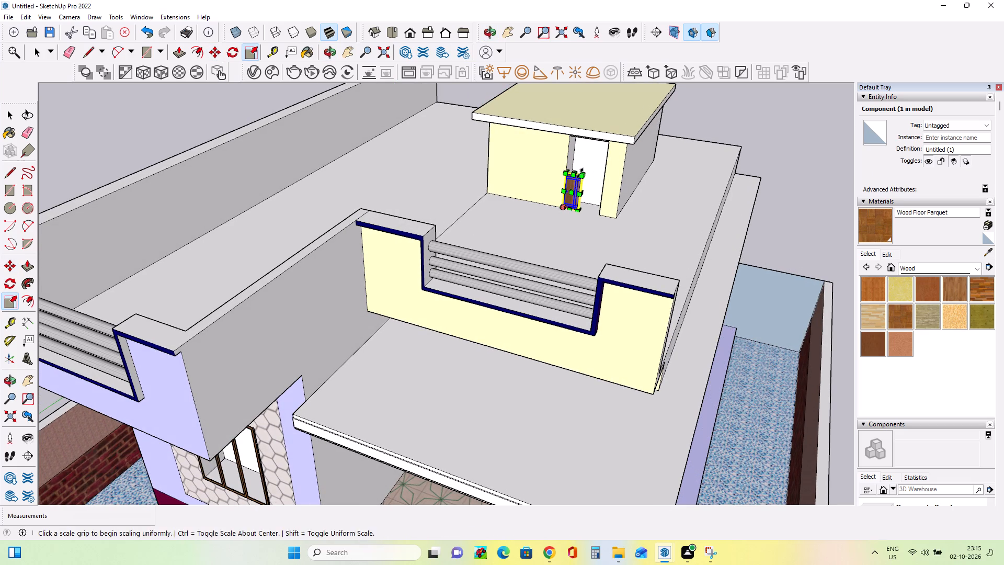
double_click(580, 173)
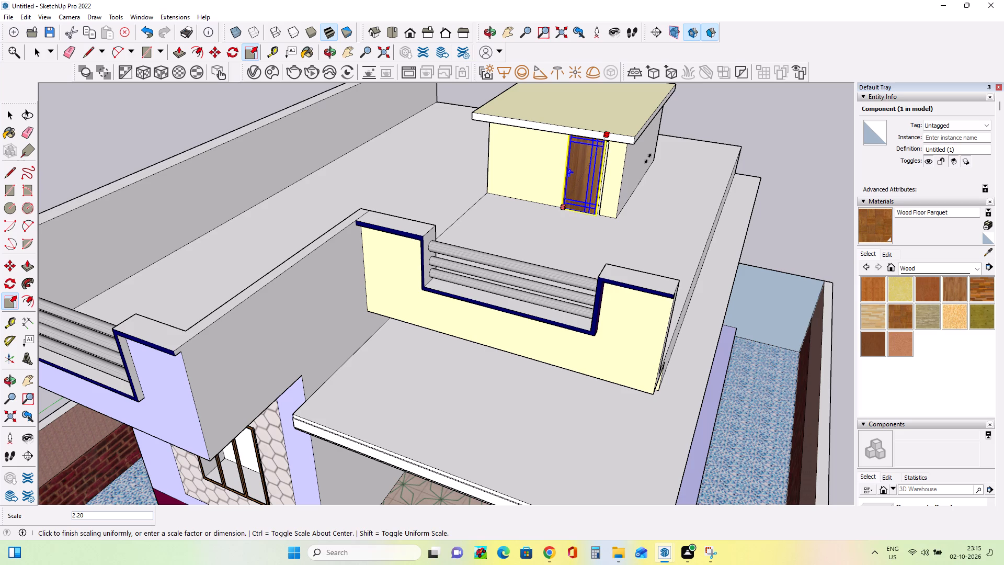
left_click(648, 159)
Widen the rooftop door to the opening's far jamb with a red-green scale of about 1.07, 0.55 and a red scale of about 1.12.
scroll(606, 153, "up", 6)
middle_click_drag(608, 164, 609, 140)
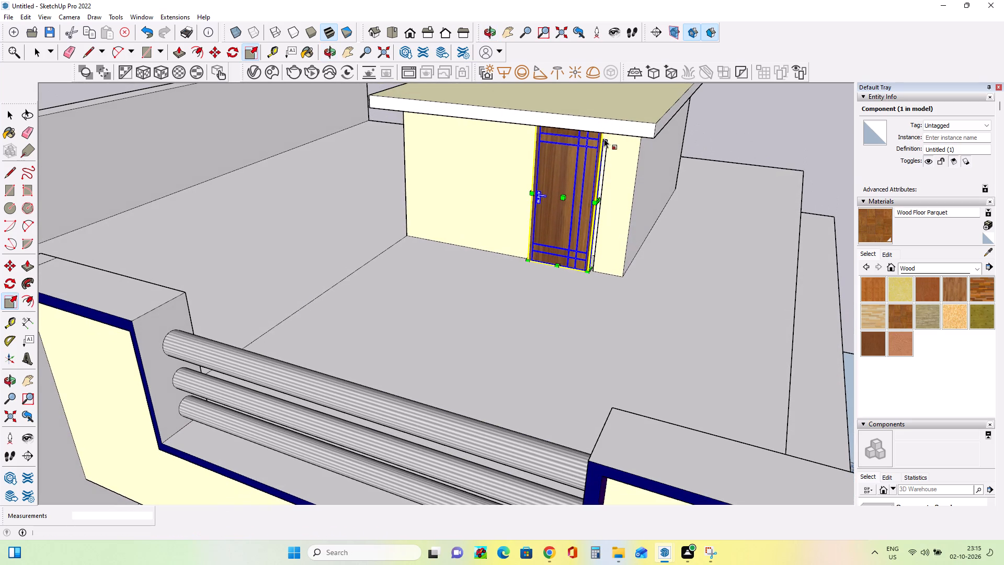
left_click(600, 194)
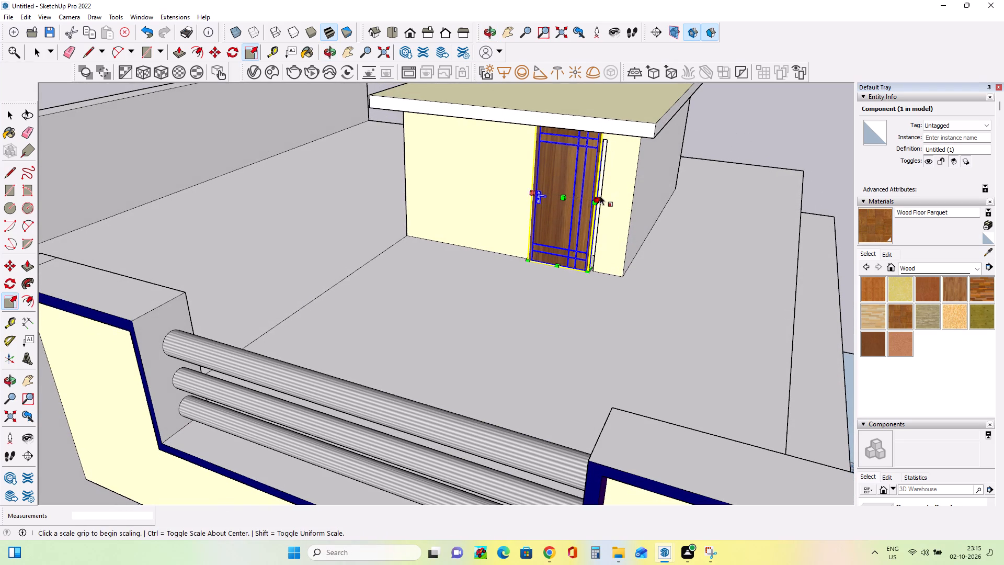
left_click(599, 196)
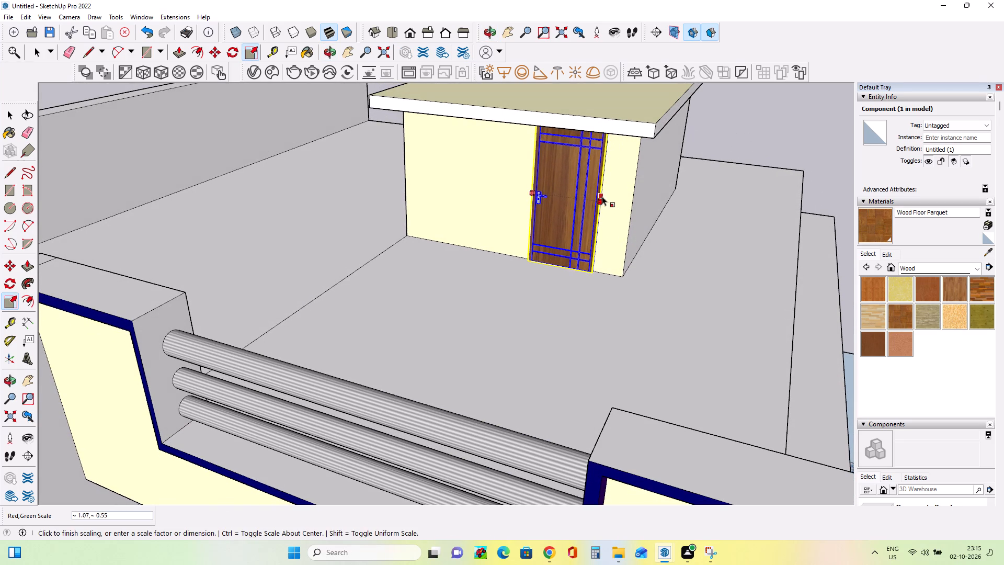
left_click(602, 196)
left_click(602, 197)
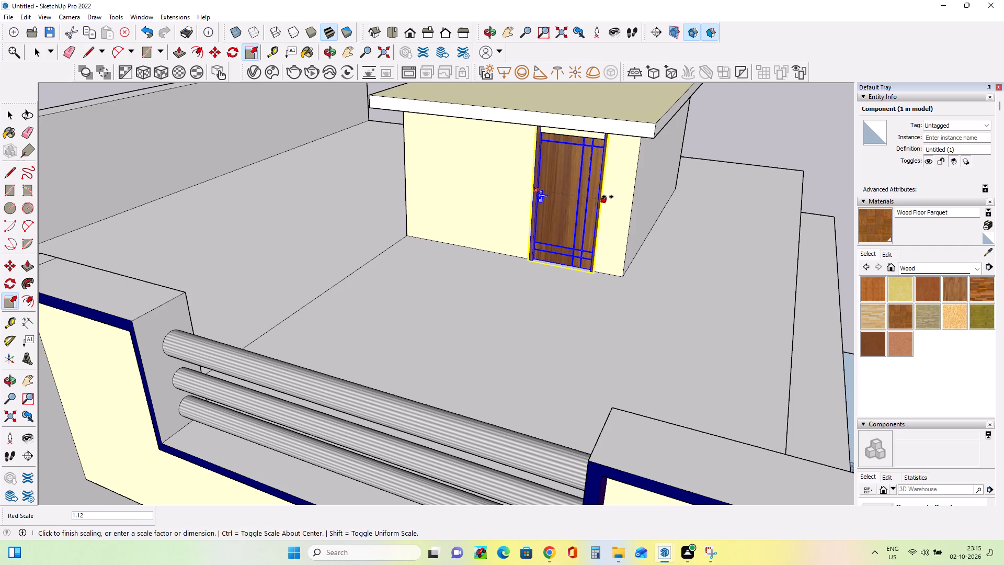
left_click(603, 196)
Scale the rooftop door from its top edge with a green-blue scale of about 0.80, 1.00.
middle_click_drag(582, 175, 606, 150)
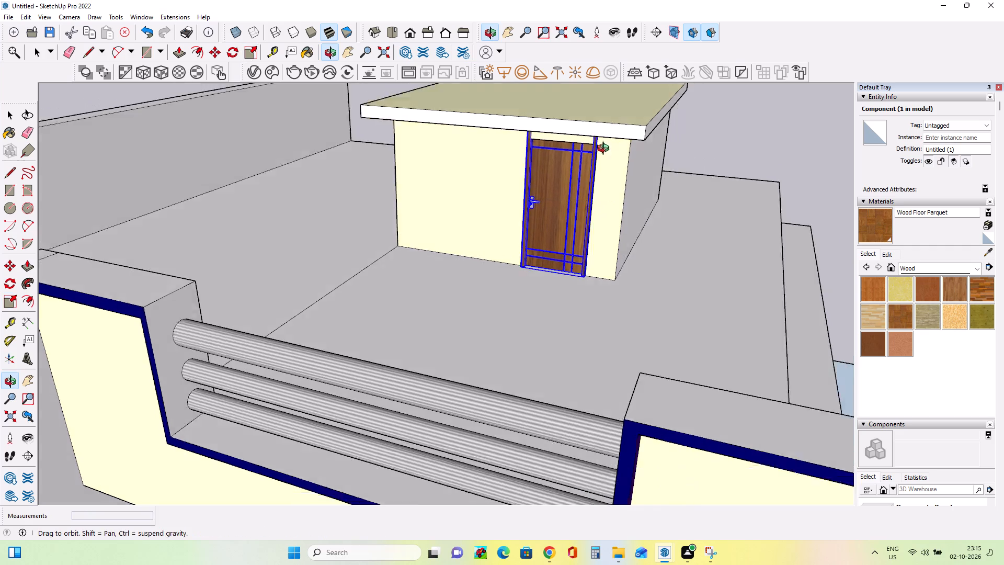
middle_click_drag(606, 150, 612, 142)
scroll(565, 151, "up", 3)
middle_click_drag(566, 162, 578, 137)
left_click(4, 299)
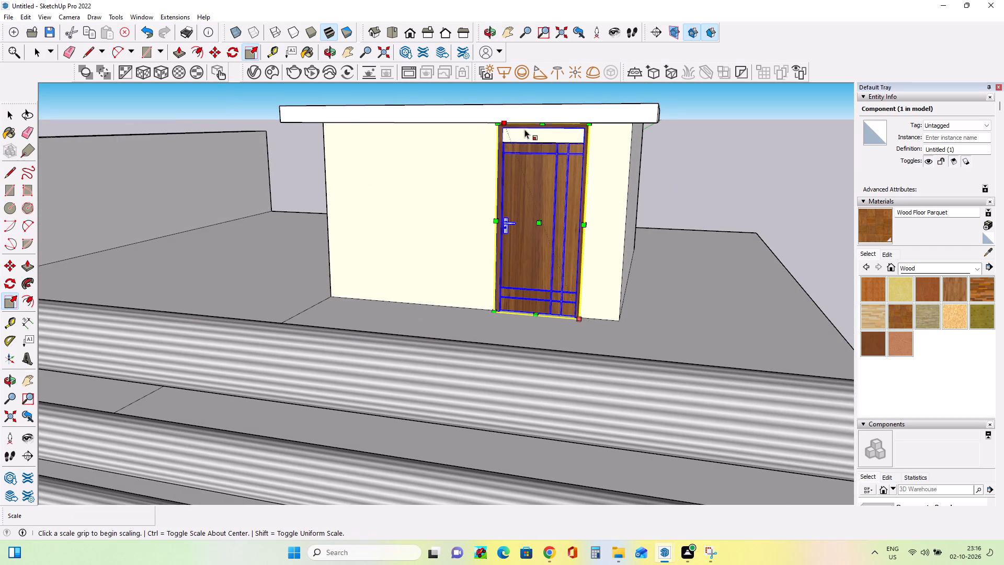
left_click(540, 127)
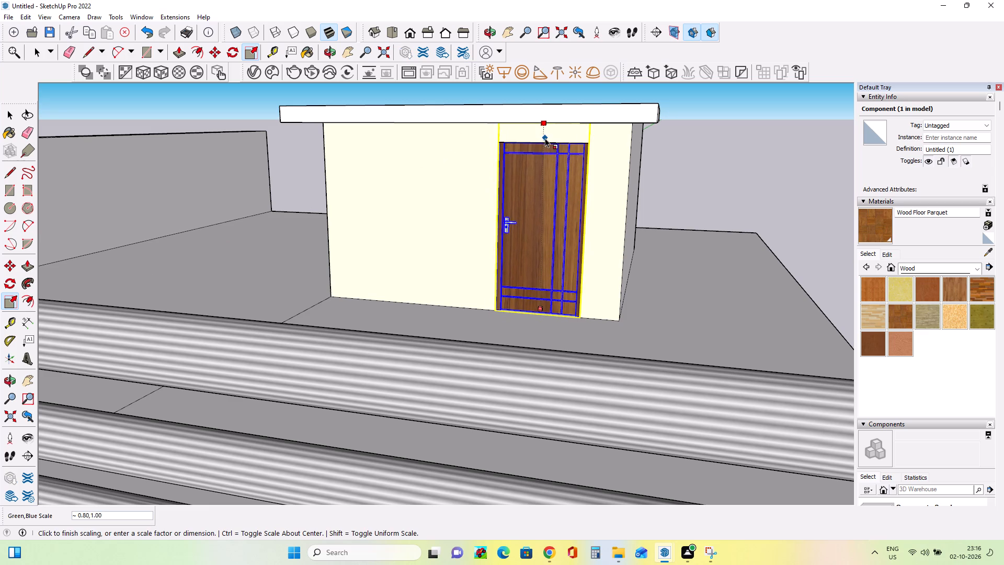
left_click(546, 142)
Deselect the door and examine how it sits in the rooftop room, from close up to the whole house.
scroll(559, 200, "down", 8)
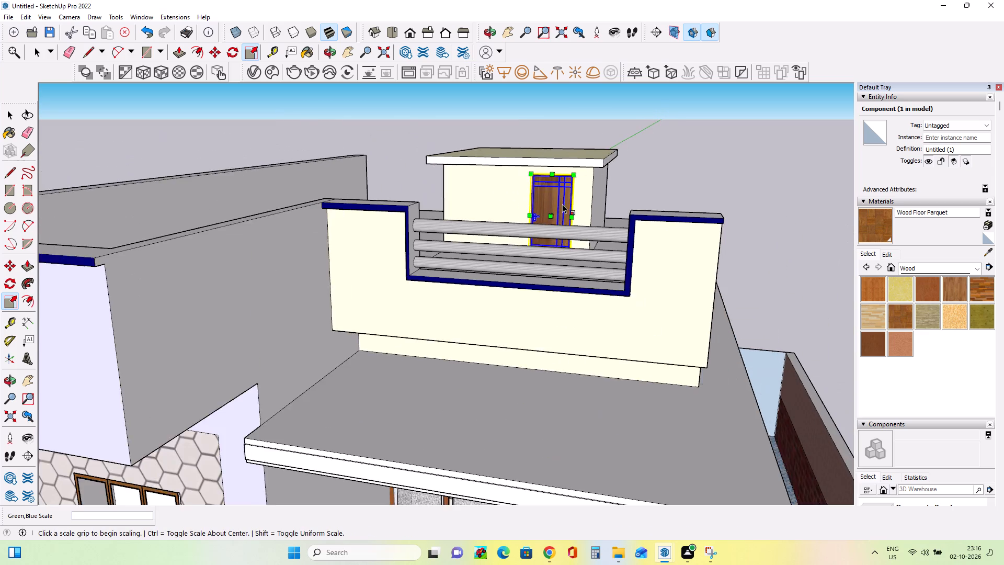
scroll(562, 204, "down", 16)
middle_click_drag(564, 236, 581, 269)
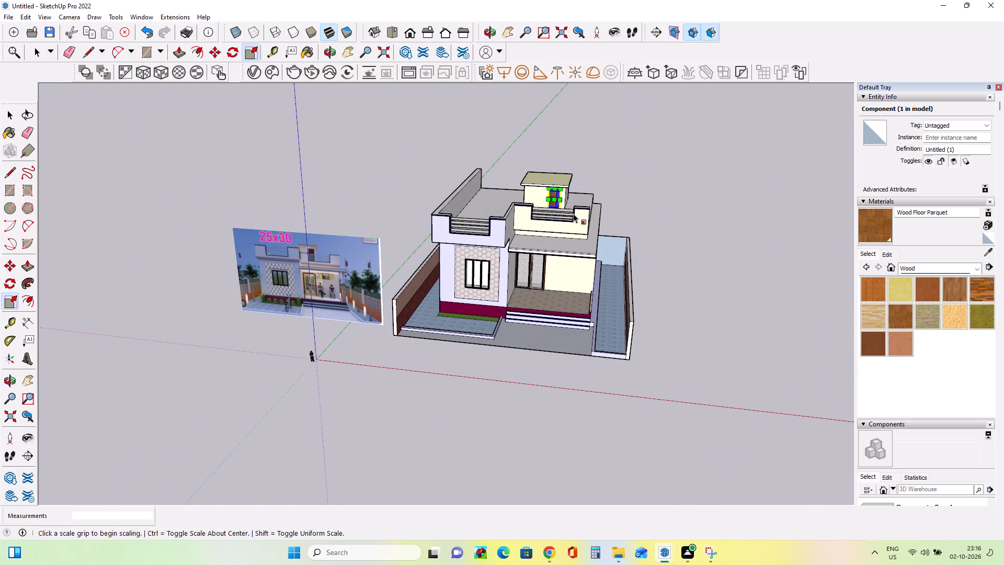
left_click(8, 117)
left_click(242, 171)
middle_click_drag(521, 231, 512, 211)
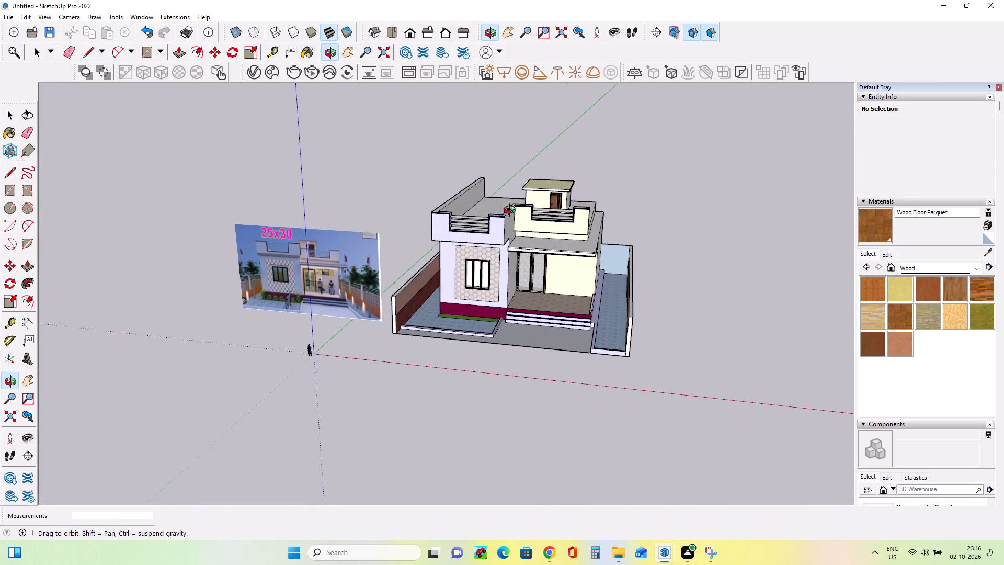
middle_click_drag(512, 211, 512, 207)
scroll(594, 208, "up", 10)
middle_click_drag(581, 215, 595, 248)
scroll(587, 243, "down", 13)
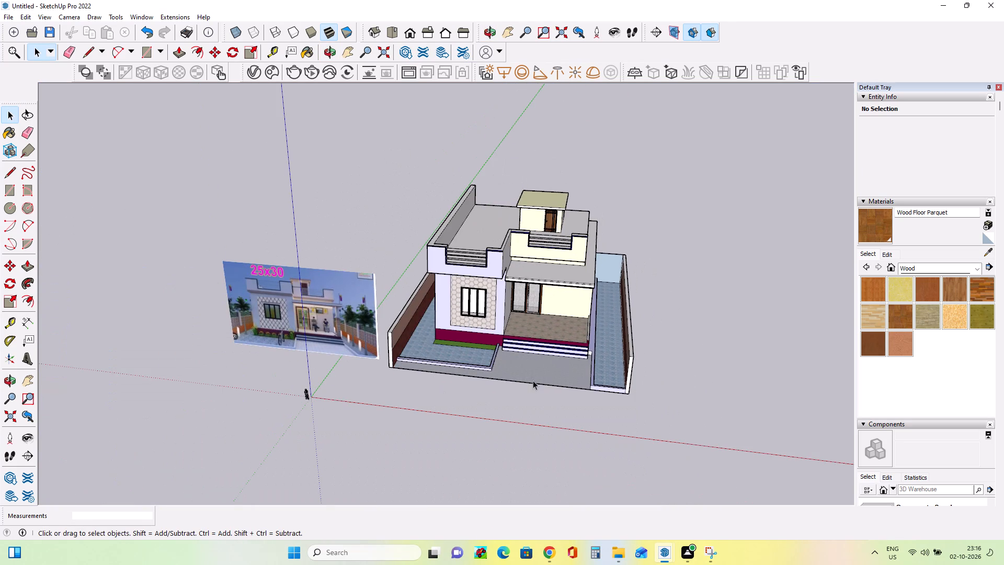
Compare the whole house front with the 25x30 reference picture from raised and eye-level views.
middle_click_drag(533, 380, 546, 356)
scroll(519, 363, "up", 3)
middle_click_drag(507, 356, 521, 371)
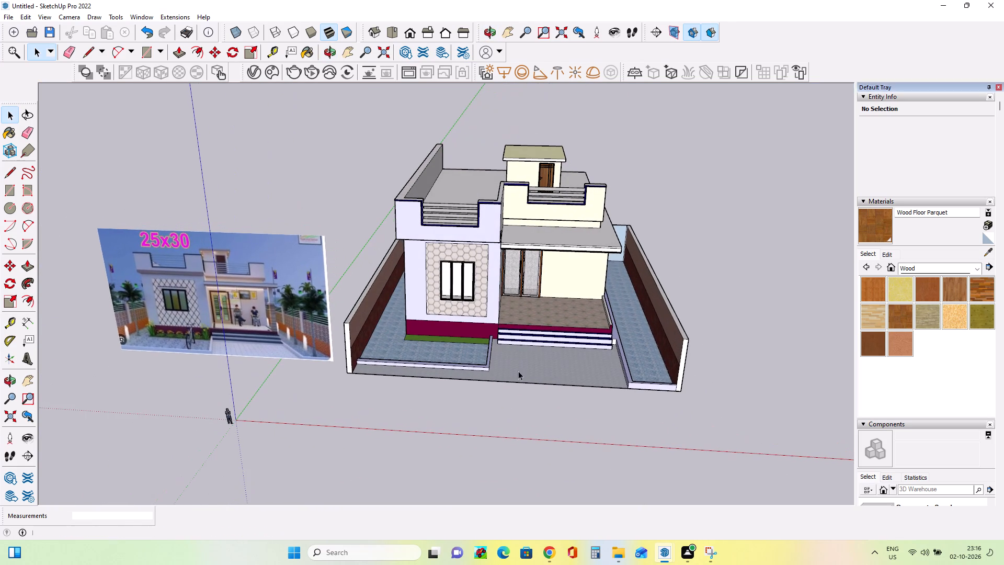
middle_click_drag(479, 369, 501, 387)
middle_click_drag(571, 308, 581, 269)
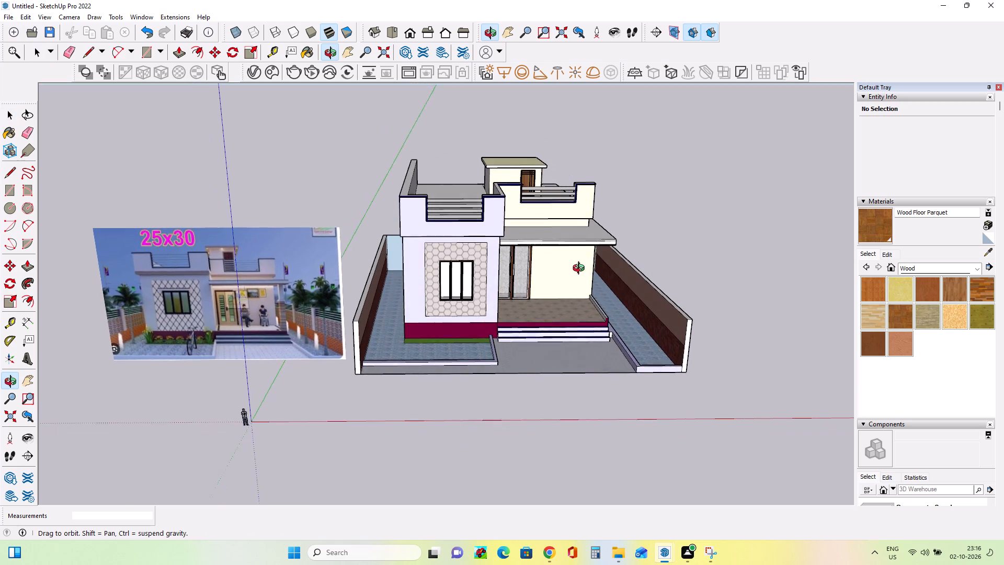
middle_click_drag(581, 269, 578, 259)
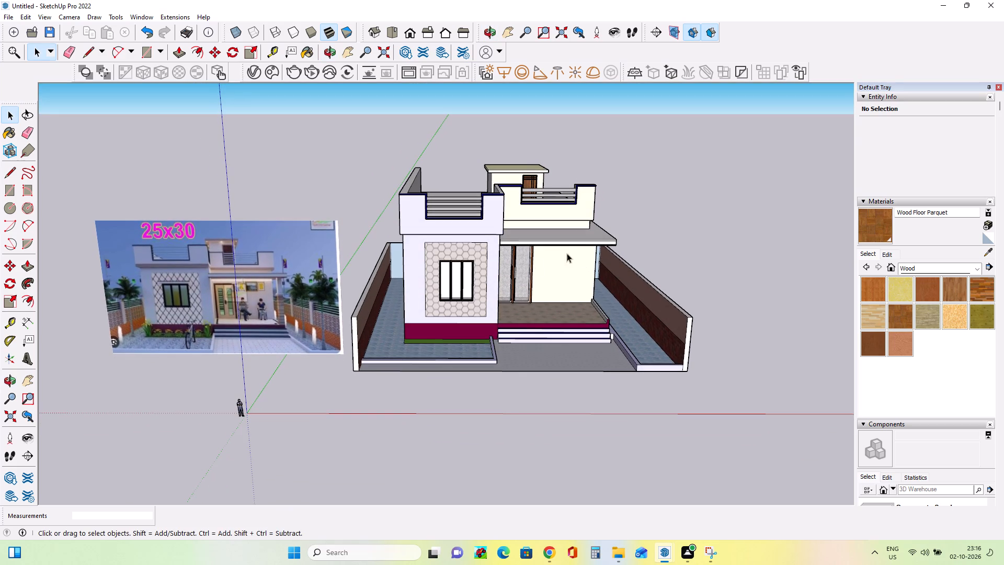
middle_click_drag(575, 269, 573, 256)
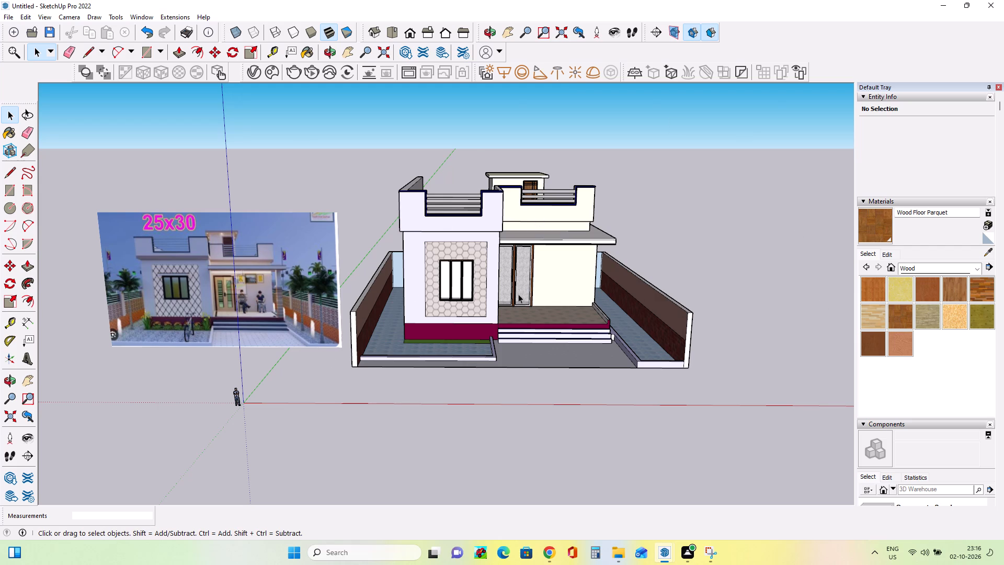
middle_click_drag(548, 314, 547, 278)
middle_click(543, 303)
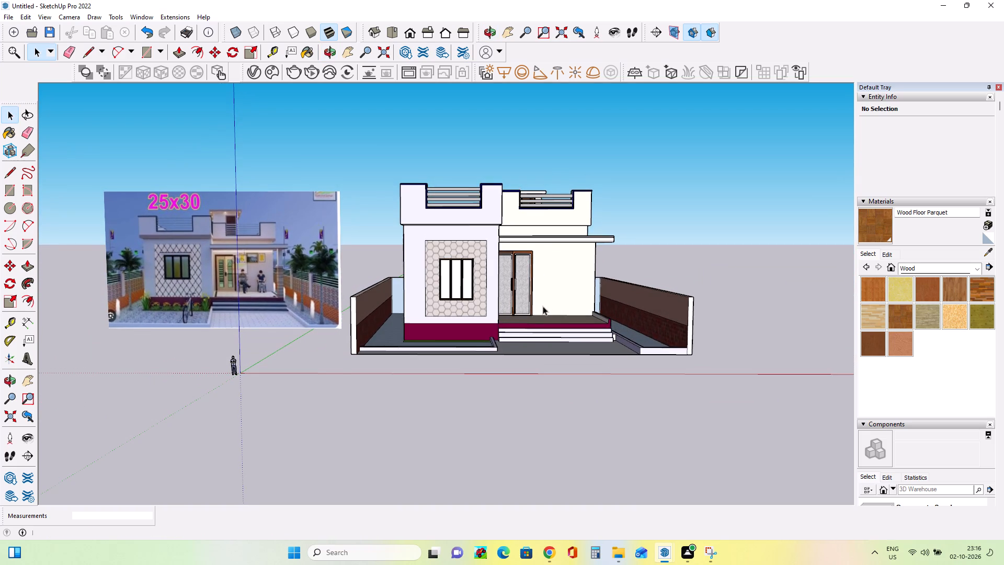
middle_click_drag(543, 306, 541, 324)
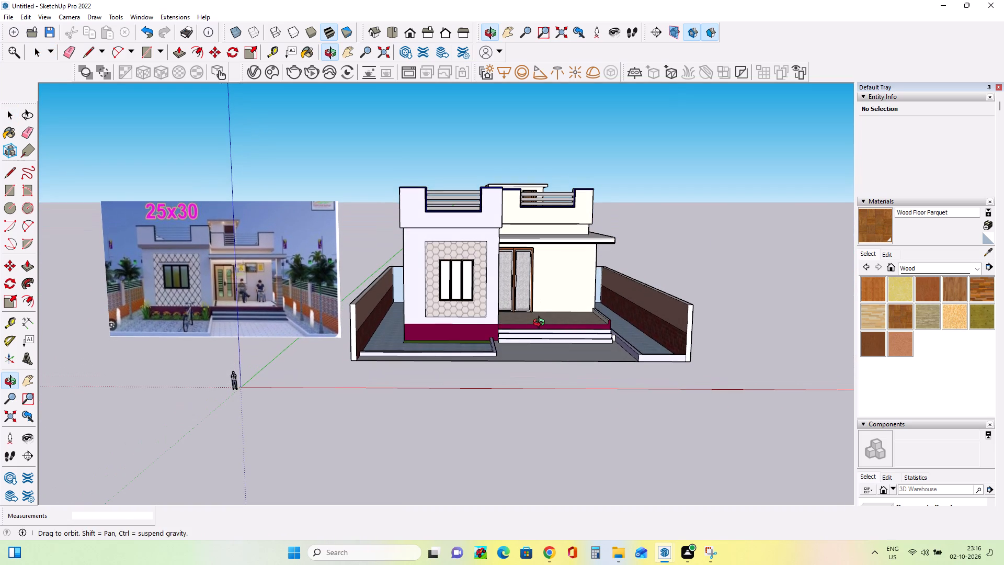
middle_click_drag(541, 324, 540, 338)
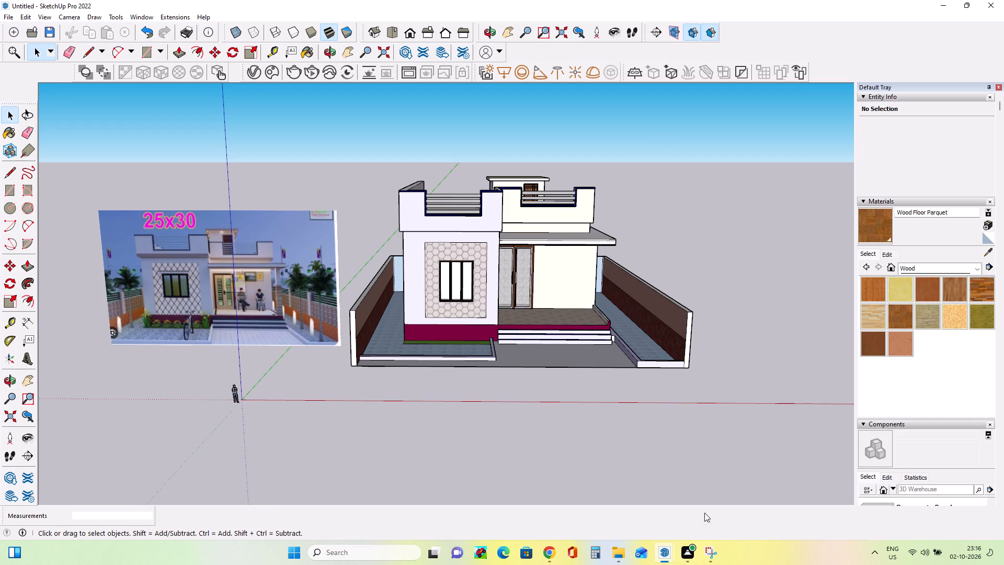
Switch to 3D Warehouse in Chrome and search its models for plants.
left_click(548, 563)
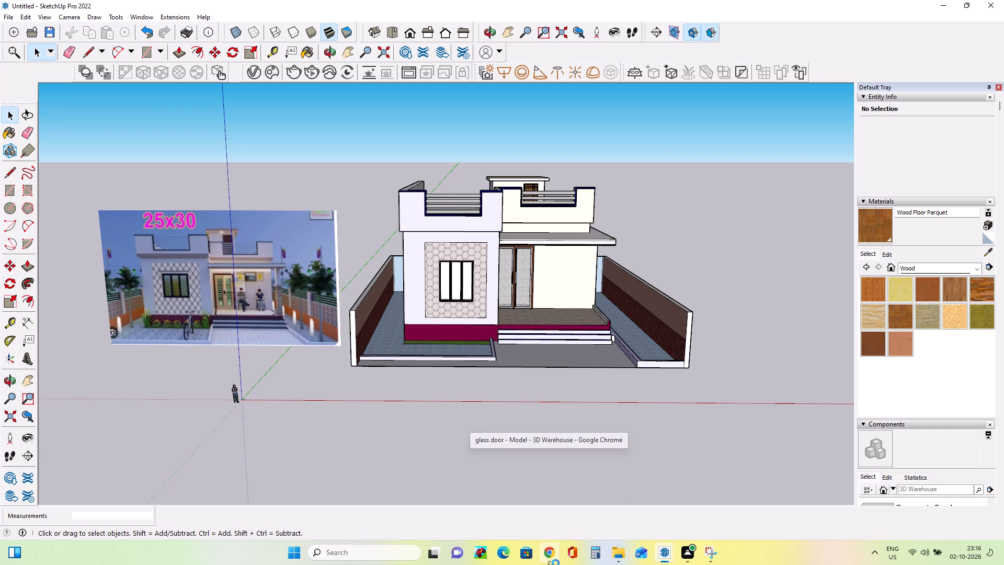
left_click(404, 77)
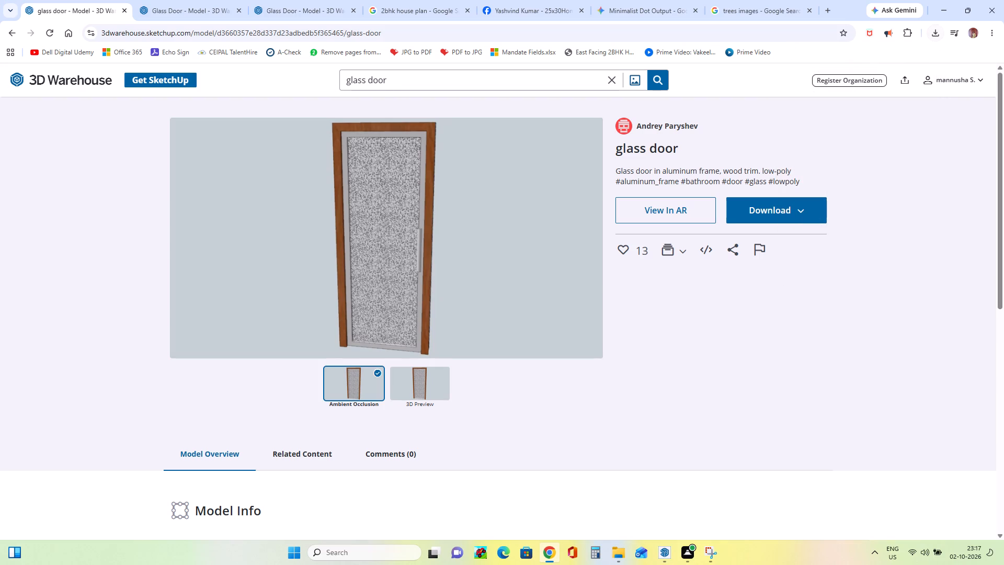
key("BackSpace")
key("BackSpace")
key("BackSpace")
key("BackSpace")
key("BackSpace")
key("BackSpace")
key("BackSpace")
key("BackSpace")
key("BackSpace")
key("BackSpace")
key("BackSpace")
key("BackSpace")
type("plants")
key("Return")
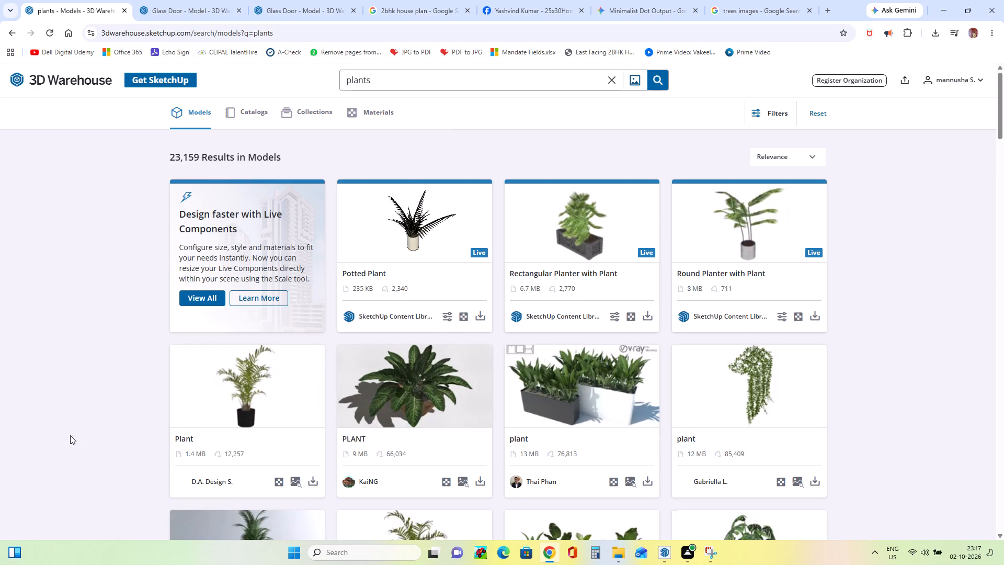
Download the 10 MB Plants model with hanging greenery and small potted plants as a SketchUp file.
scroll(511, 485, "down", 6)
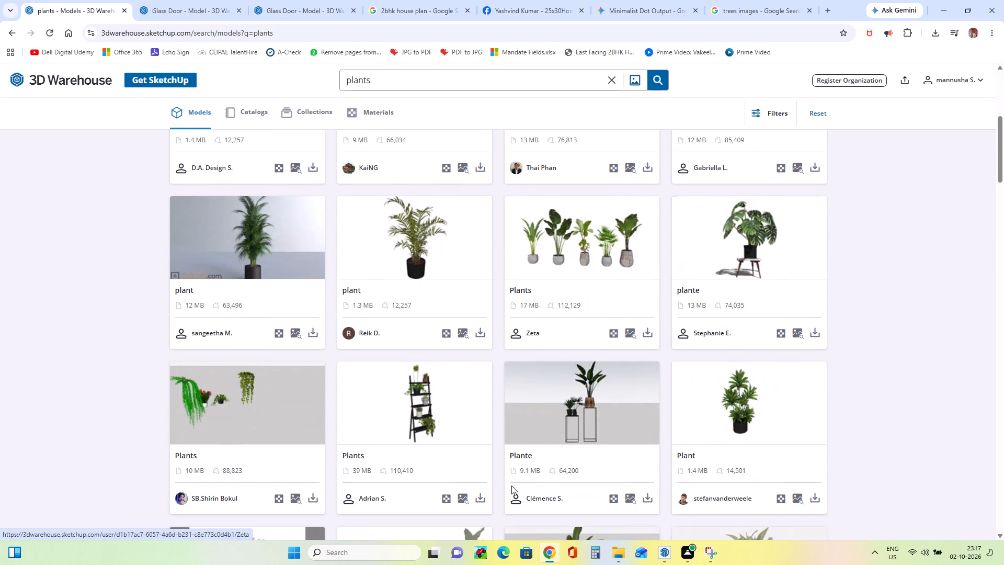
scroll(511, 485, "down", 1)
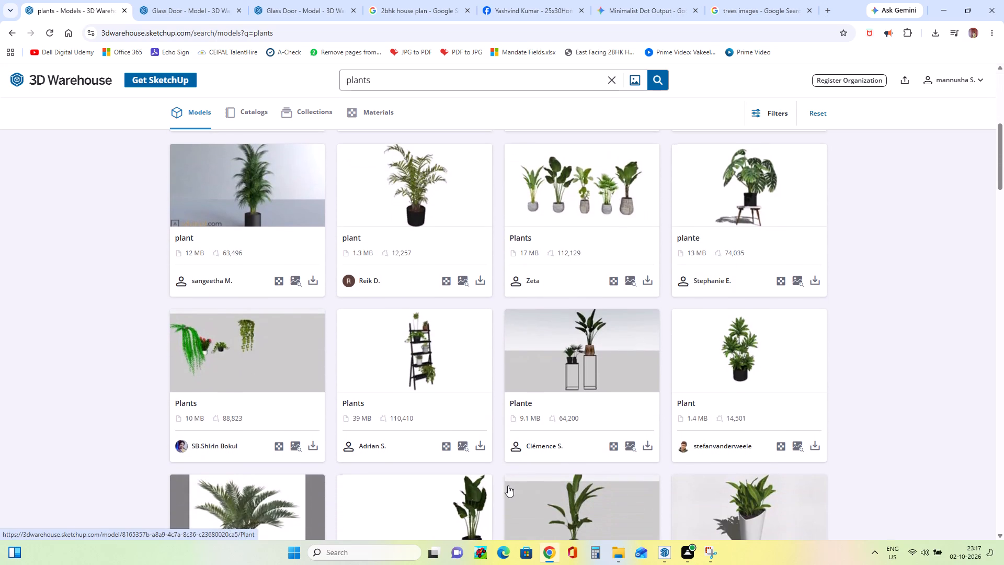
left_click(313, 447)
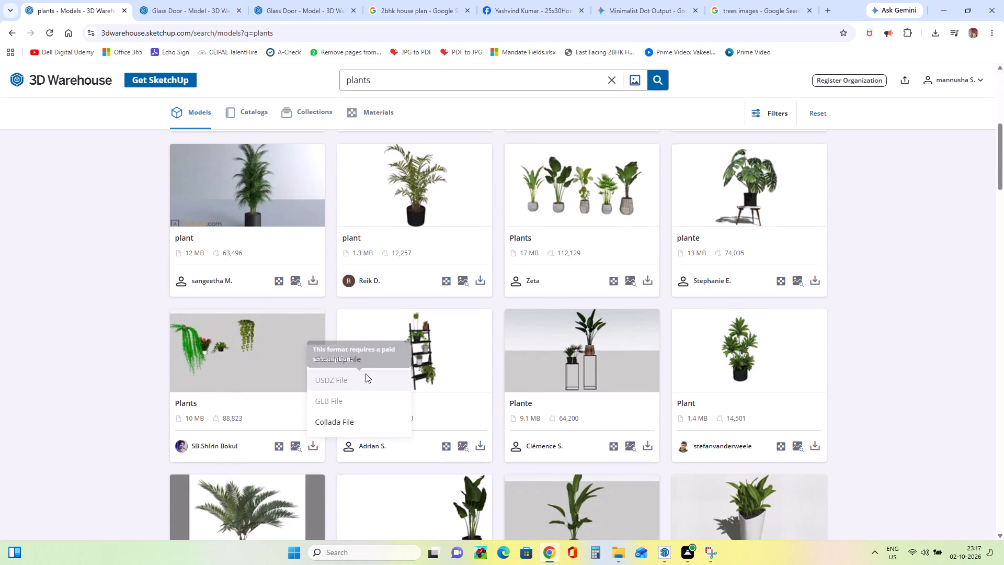
left_click(366, 366)
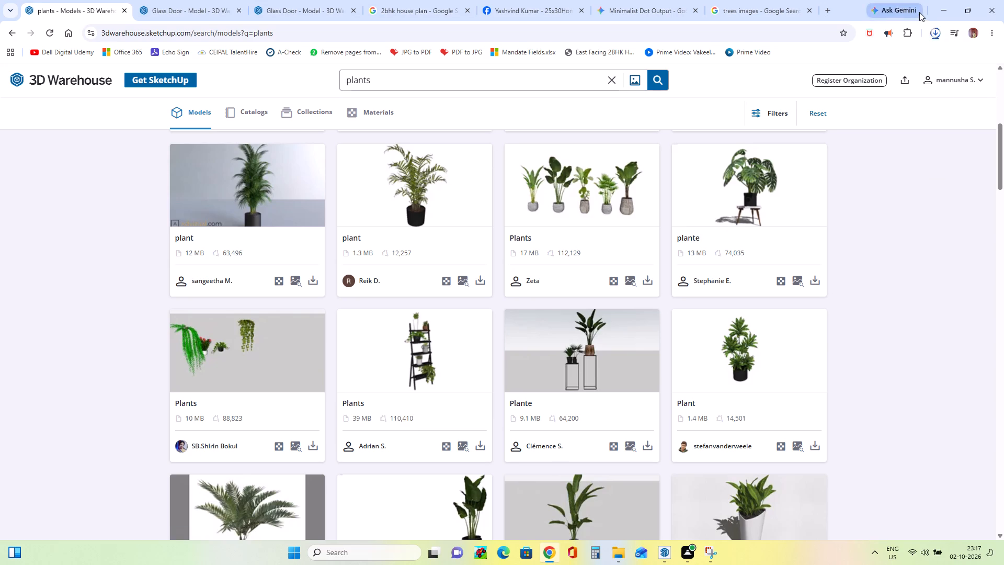
Search the 3D Warehouse models for "coconuts trees".
left_click(950, 10)
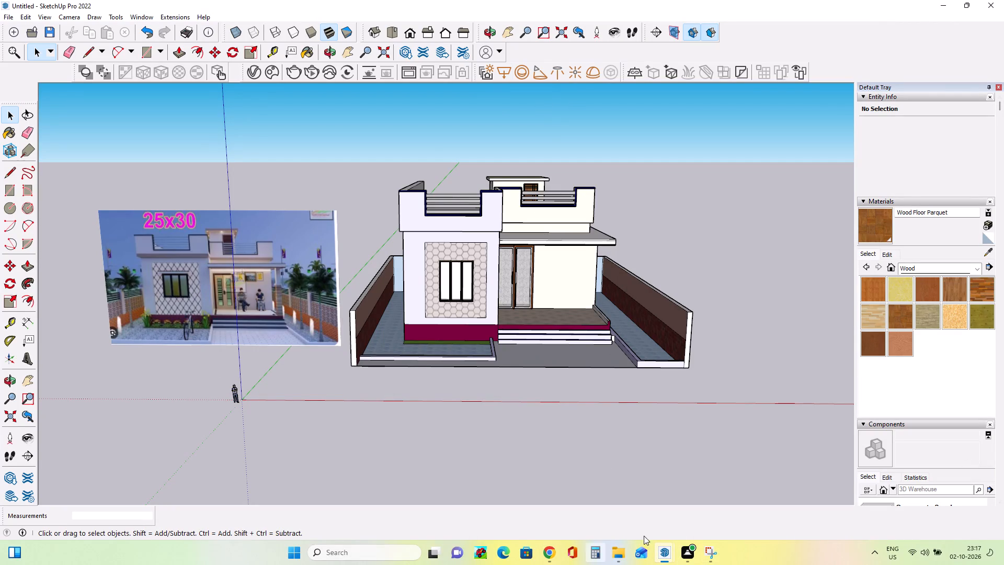
left_click(553, 555)
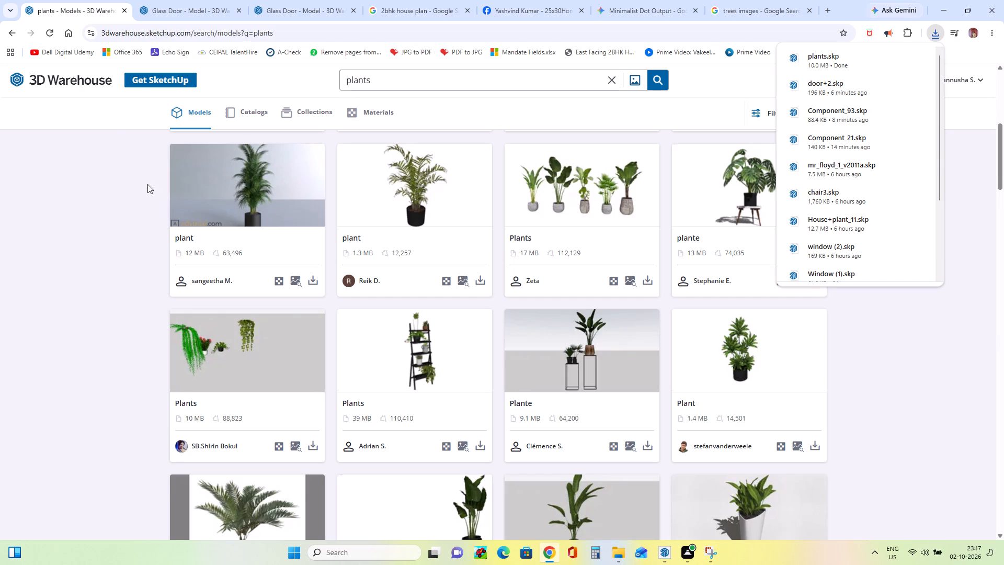
left_click(382, 80)
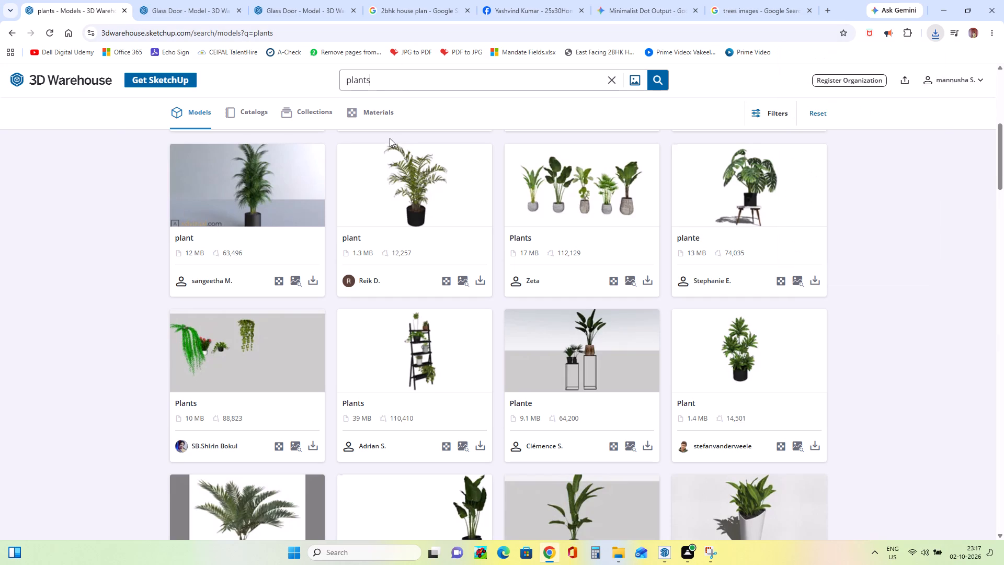
key("BackSpace")
key("BackSpace")
key("BackSpace")
key("BackSpace")
key("BackSpace")
key("BackSpace")
key("BackSpace")
key("BackSpace")
key("BackSpace")
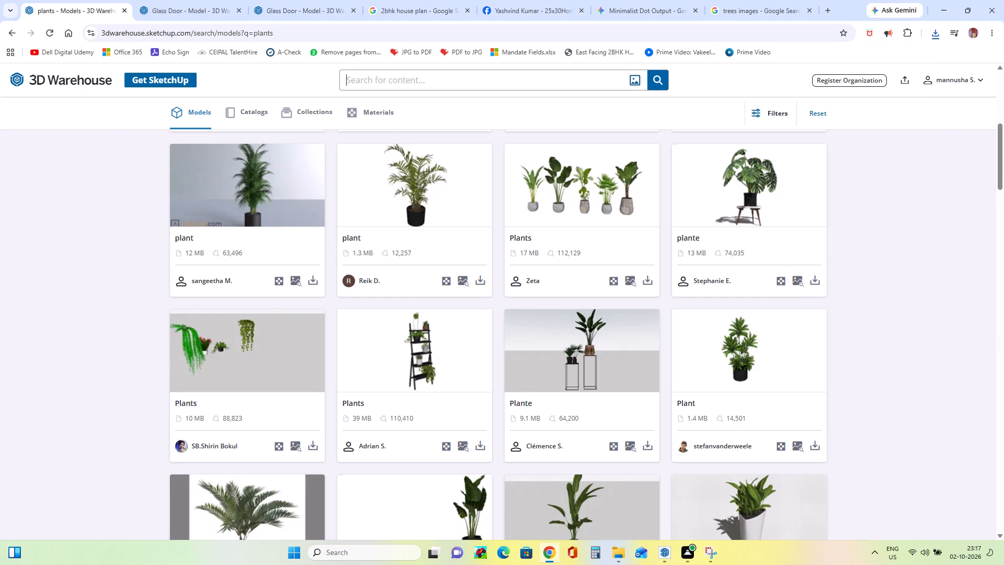
type("coconuts trees")
key("Return")
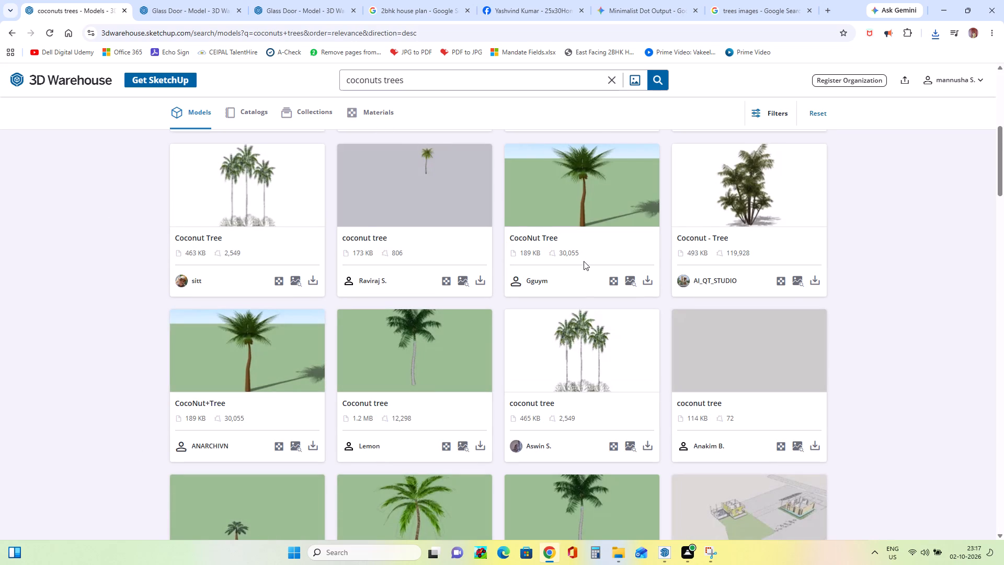
Browse the coconut tree models against the 25x30 reference picture, including a closer look at the 339 KB coconut tree.
scroll(584, 261, "down", 2)
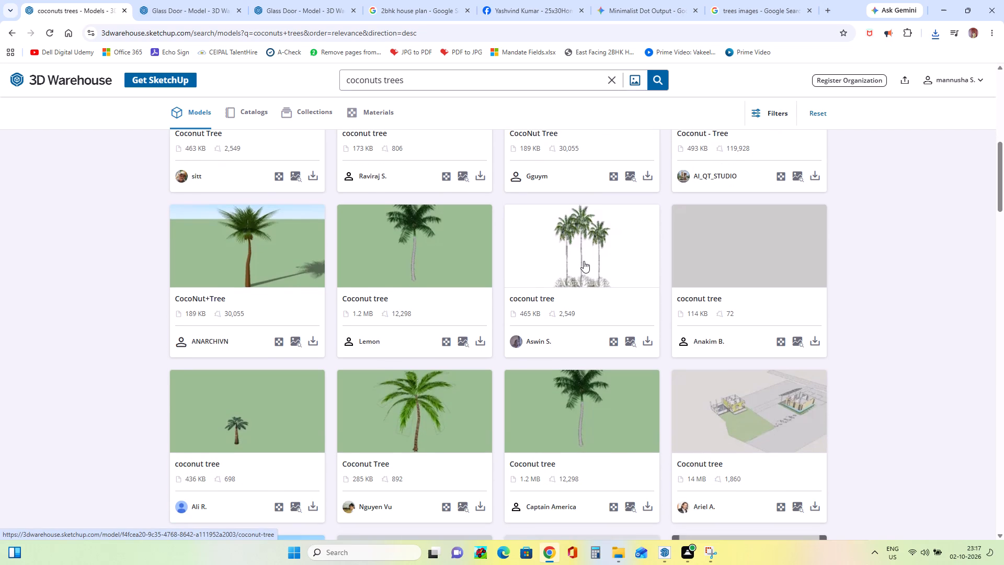
left_click(715, 552)
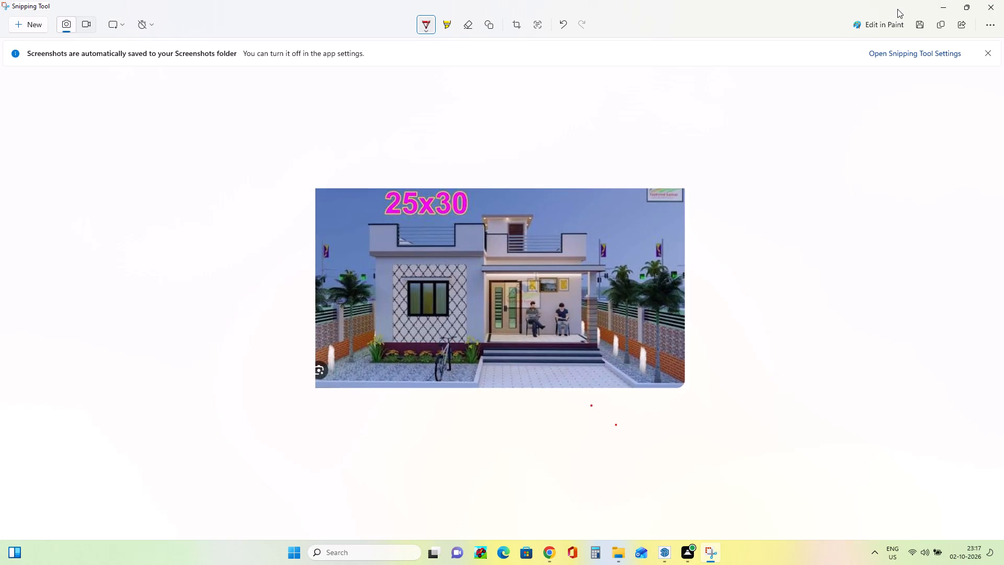
left_click(950, 10)
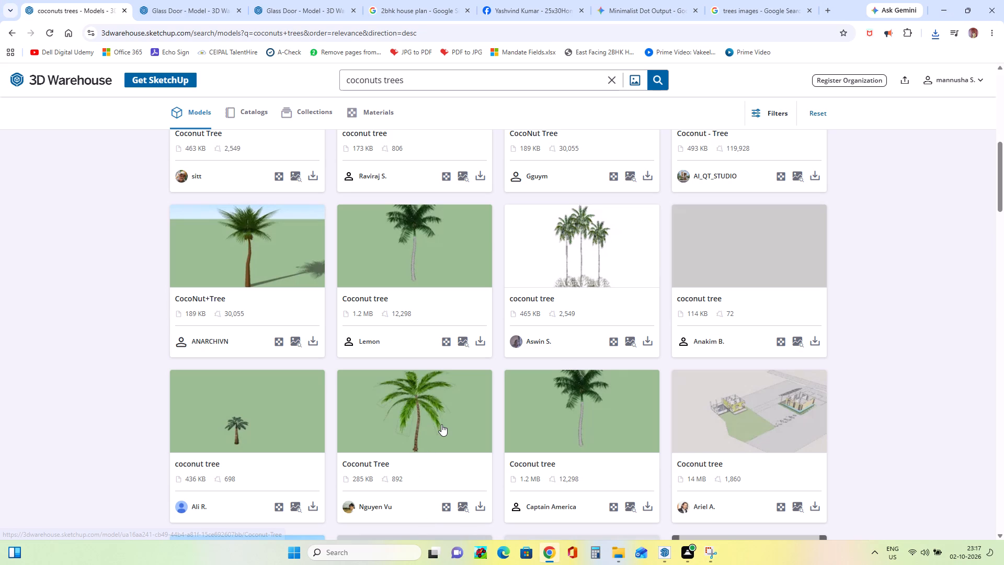
scroll(441, 424, "down", 4)
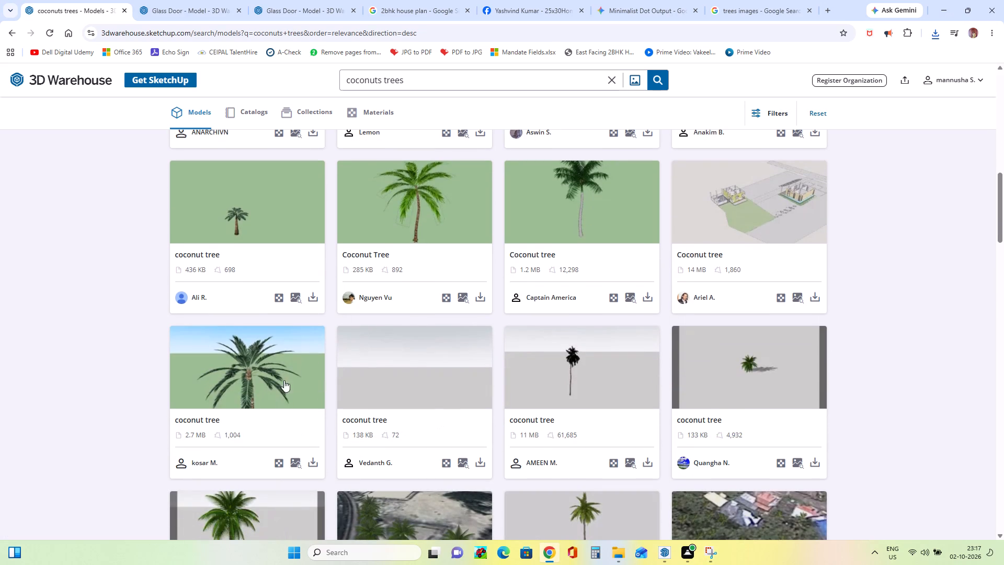
scroll(565, 471, "down", 2)
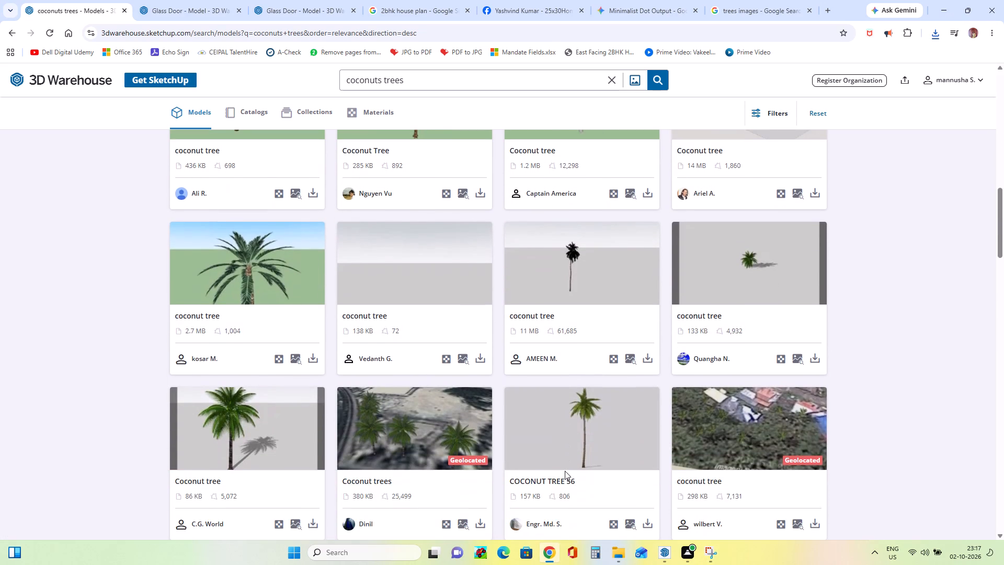
scroll(565, 471, "down", 6)
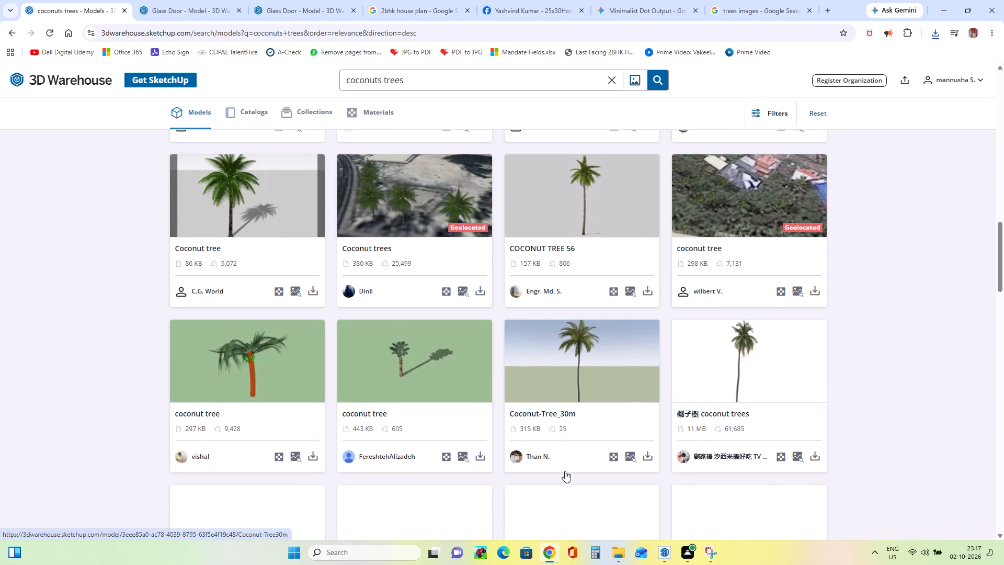
scroll(565, 471, "down", 6)
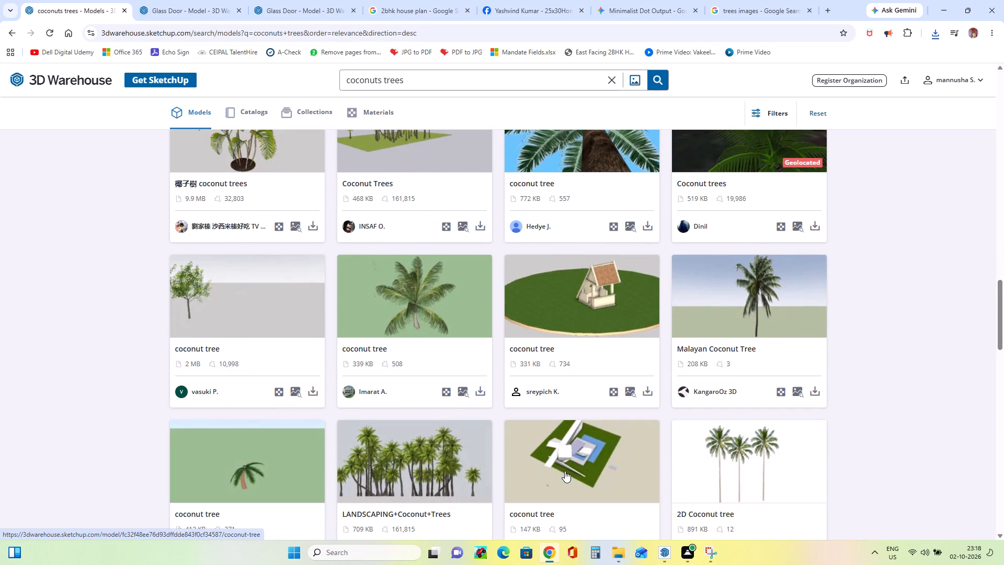
left_click(447, 312)
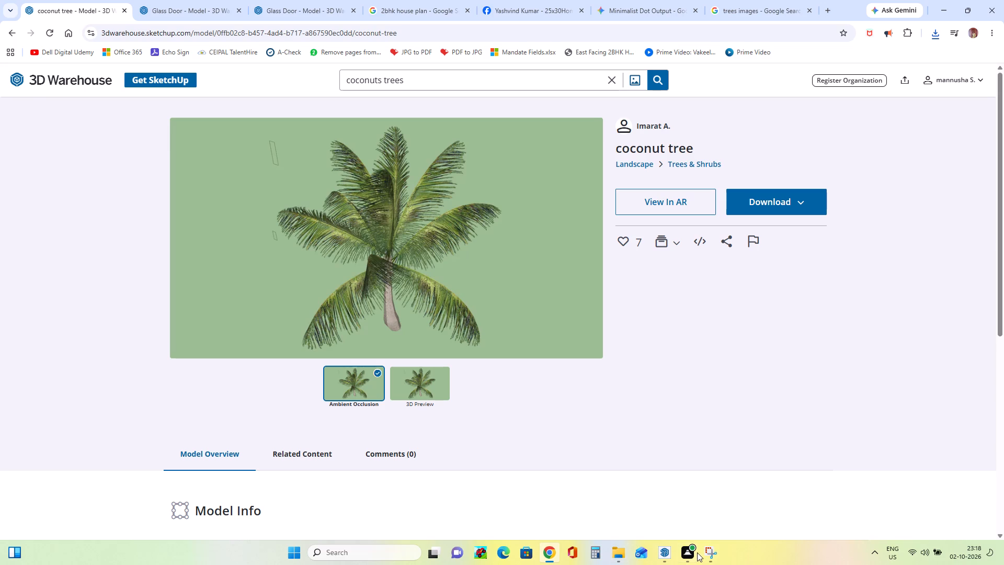
left_click(712, 555)
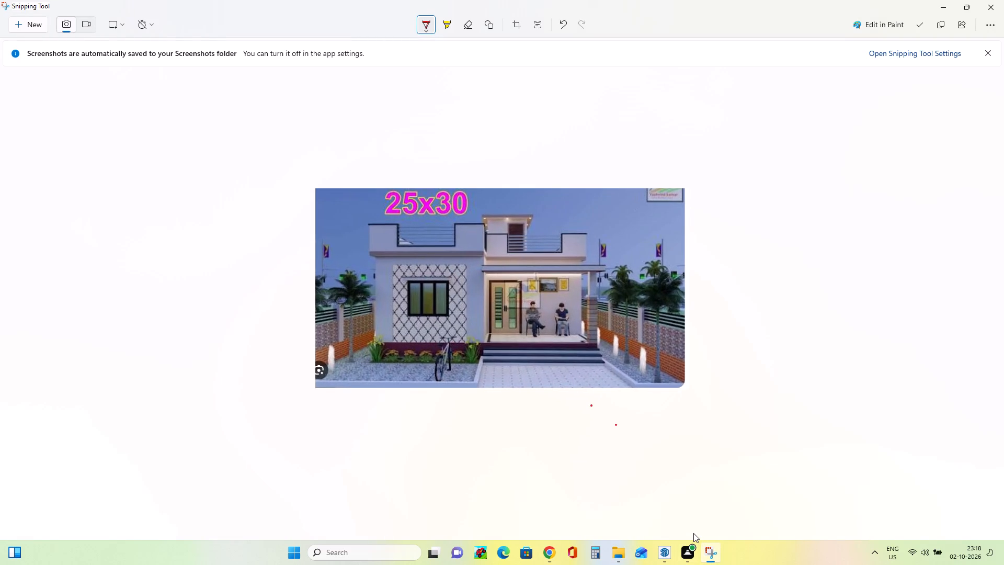
left_click(944, 1)
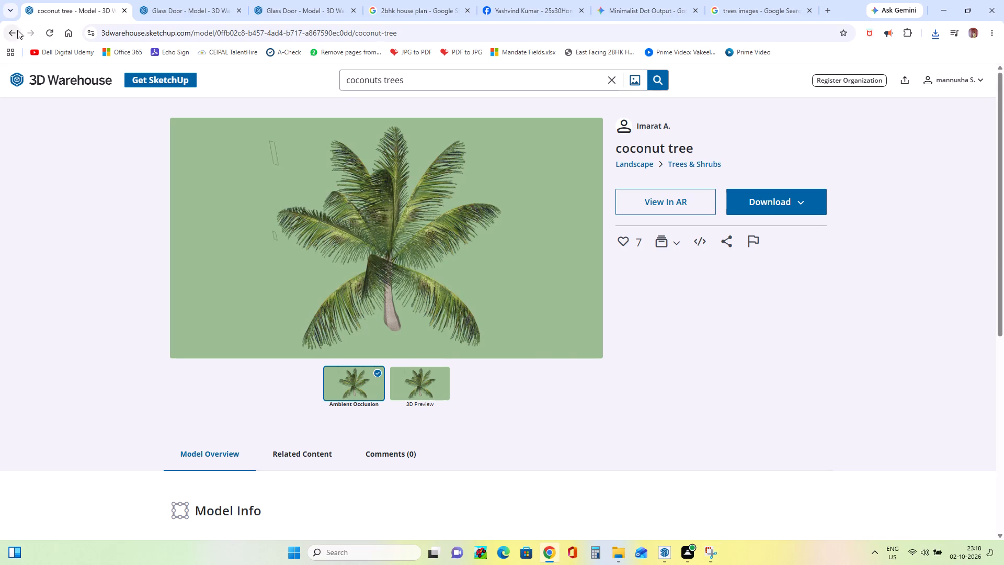
left_click(16, 33)
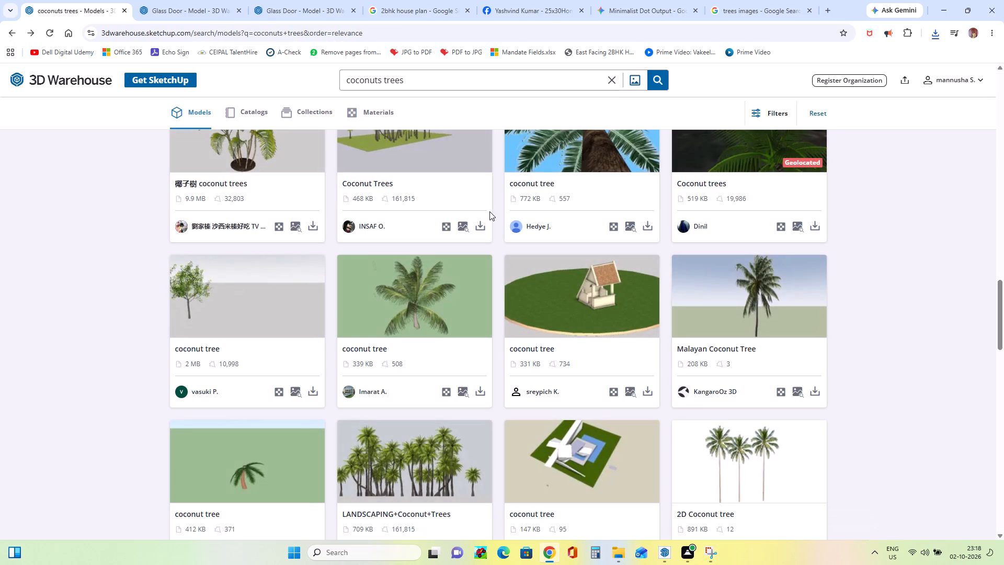
Download the 85 KB Coconut tree model as a SketchUp file.
scroll(612, 343, "up", 3)
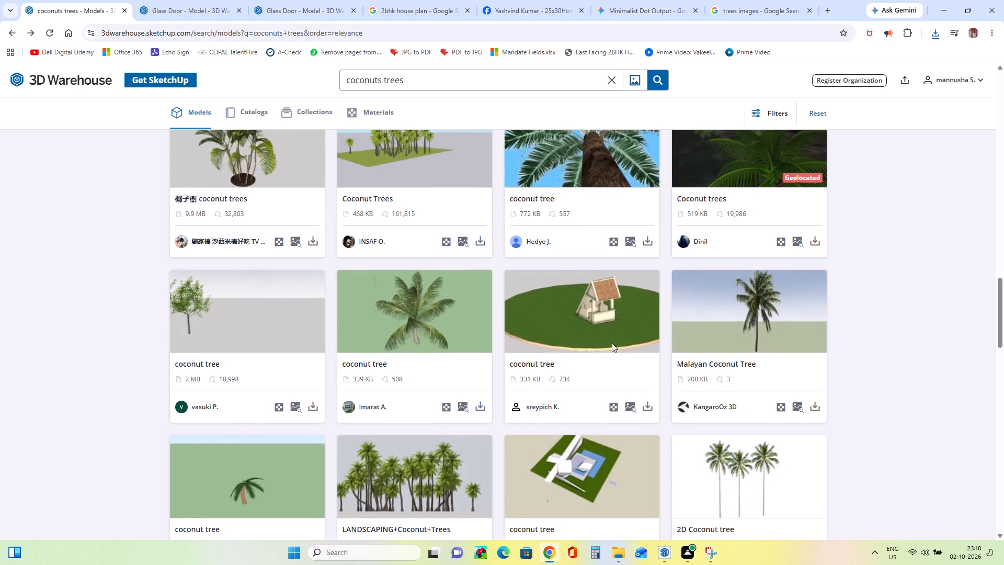
scroll(612, 343, "up", 11)
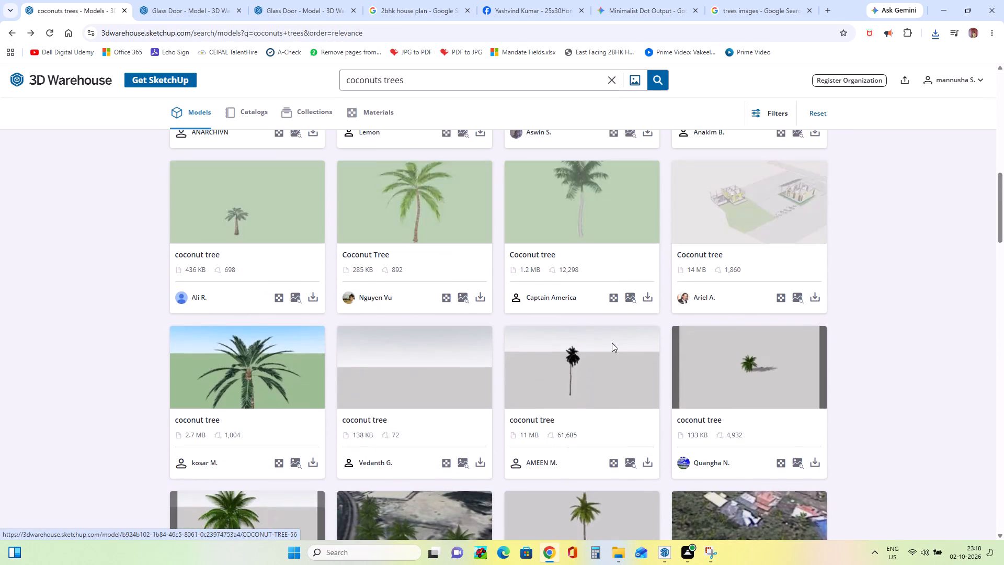
scroll(612, 343, "up", 8)
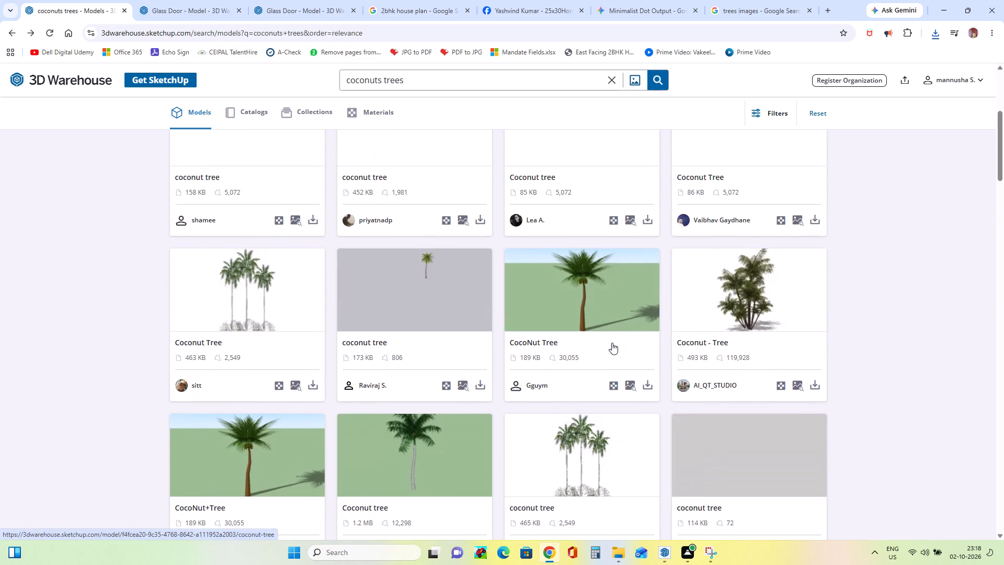
scroll(612, 343, "up", 4)
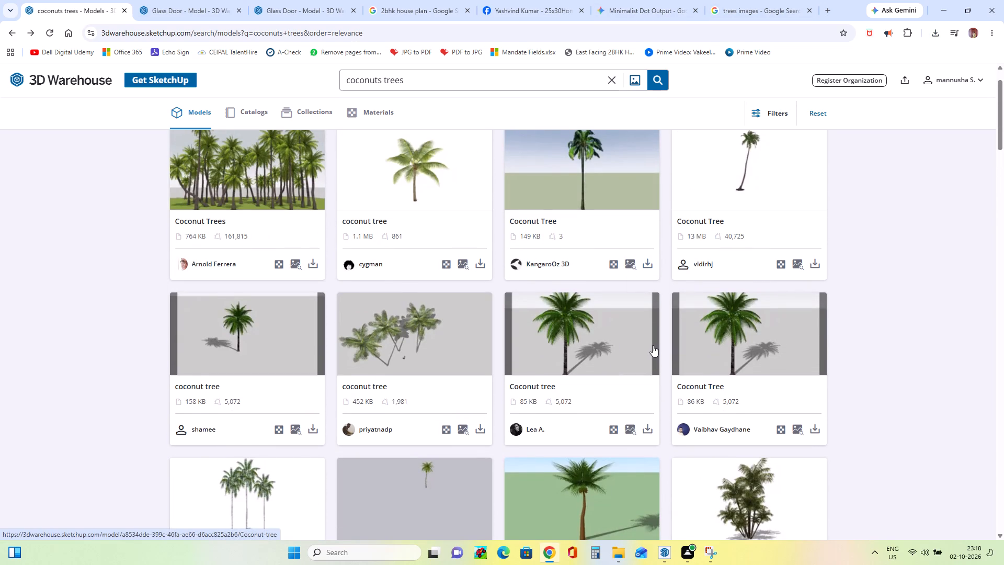
left_click(644, 426)
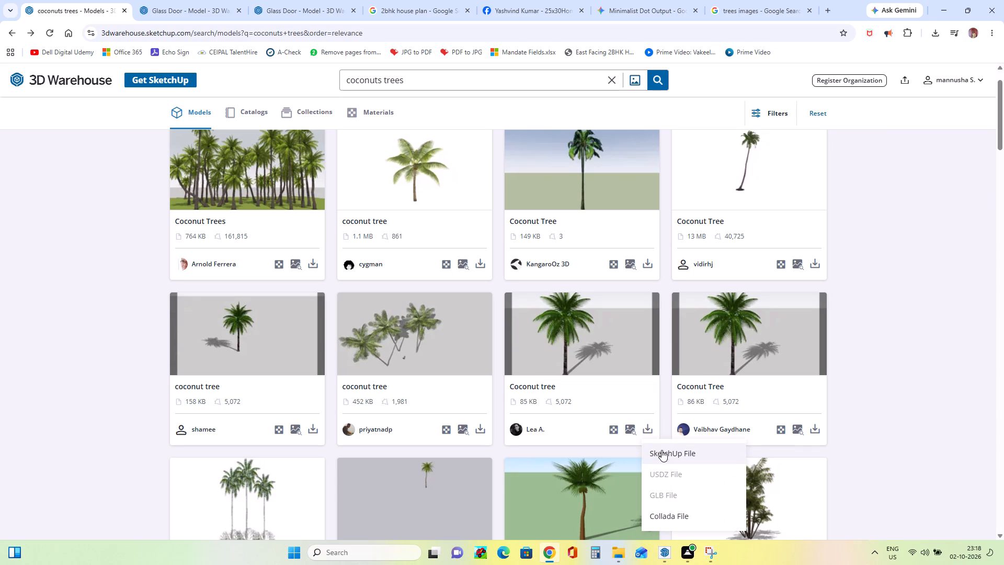
left_click(661, 454)
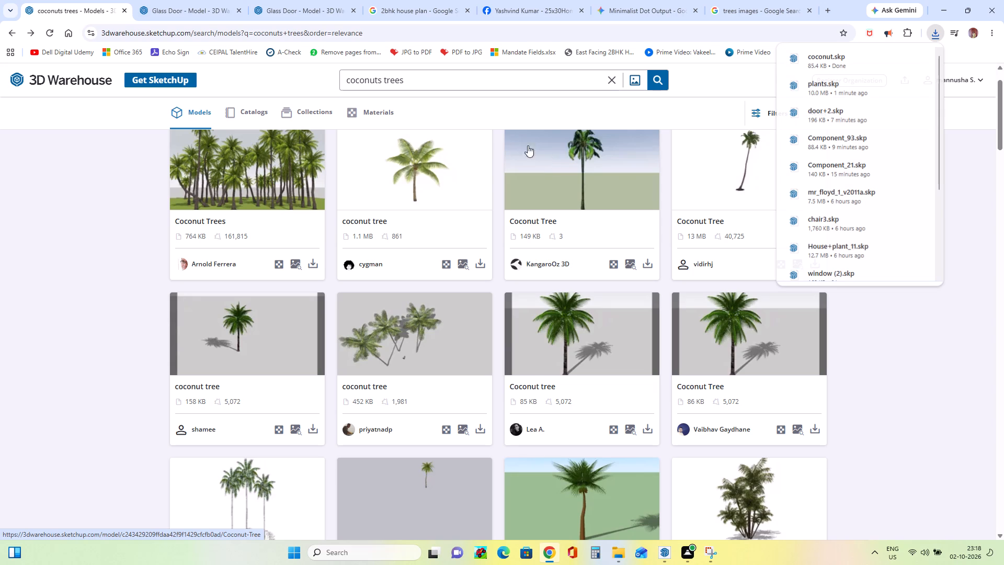
Back in SketchUp, draw two upright rectangles about 10' 8" along the upper band of the boundary wall on the porch side.
left_click(943, 5)
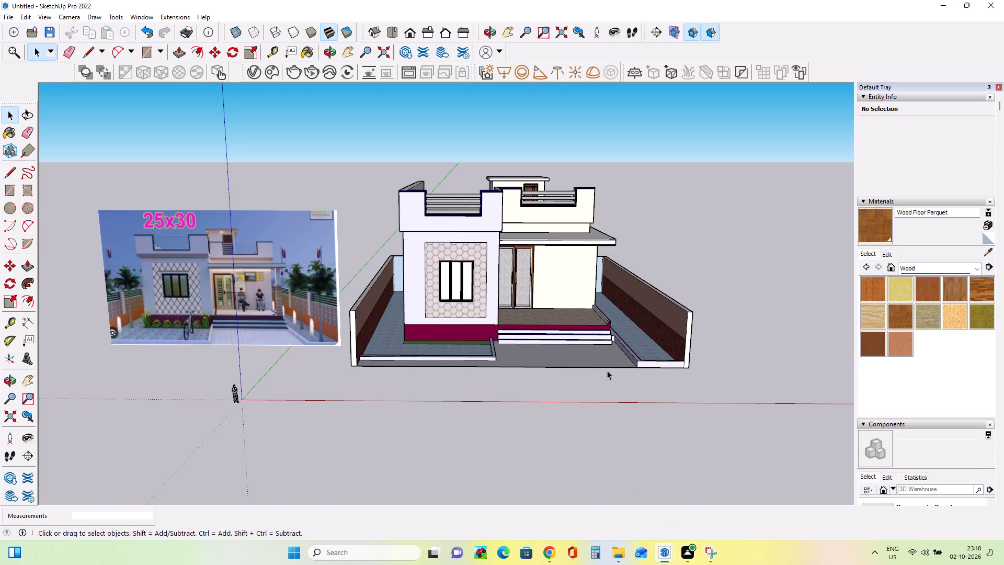
middle_click_drag(634, 293, 680, 325)
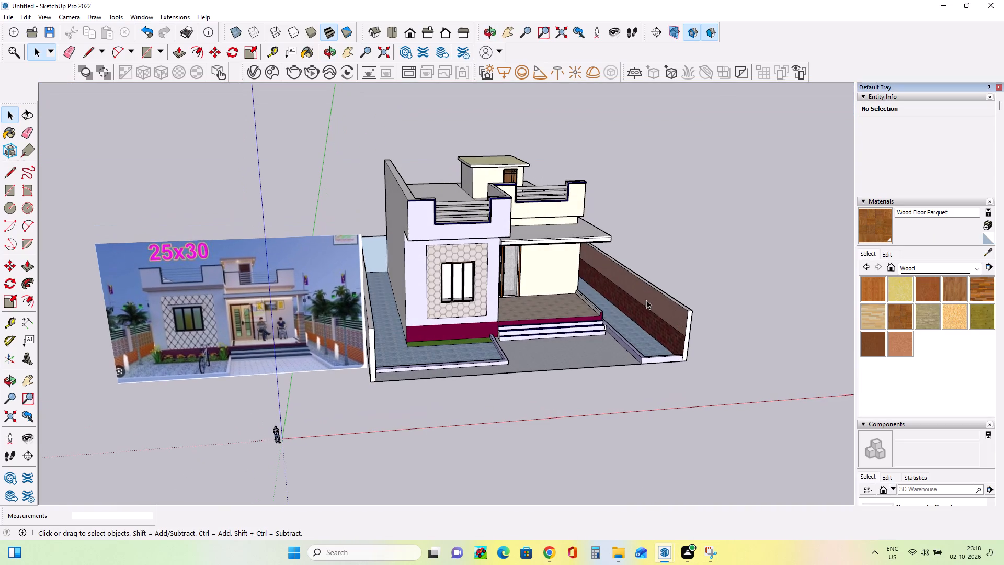
scroll(635, 300, "up", 5)
scroll(635, 301, "down", 3)
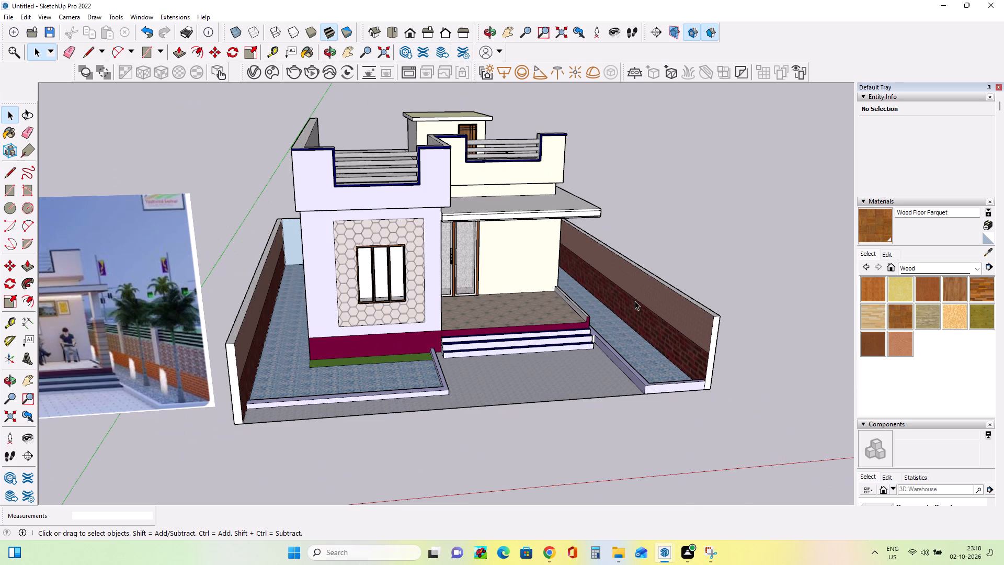
scroll(635, 301, "up", 1)
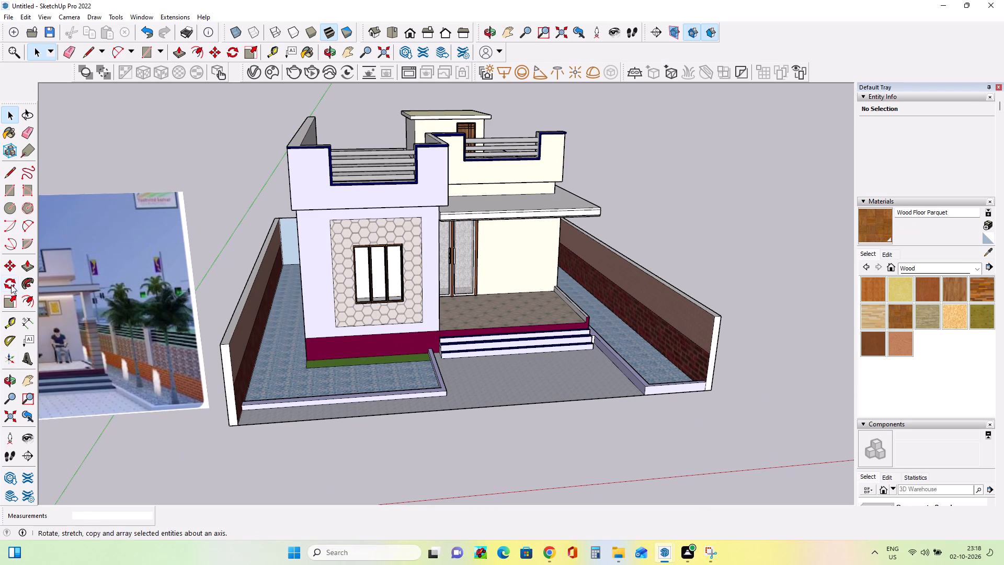
left_click(9, 189)
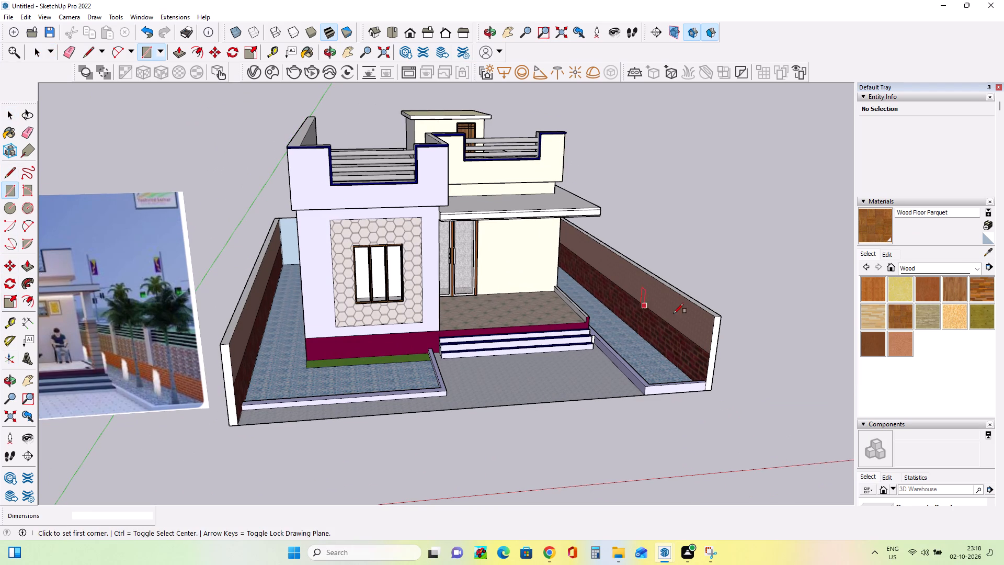
left_click(632, 297)
left_click(644, 271)
middle_click_drag(601, 252, 586, 277)
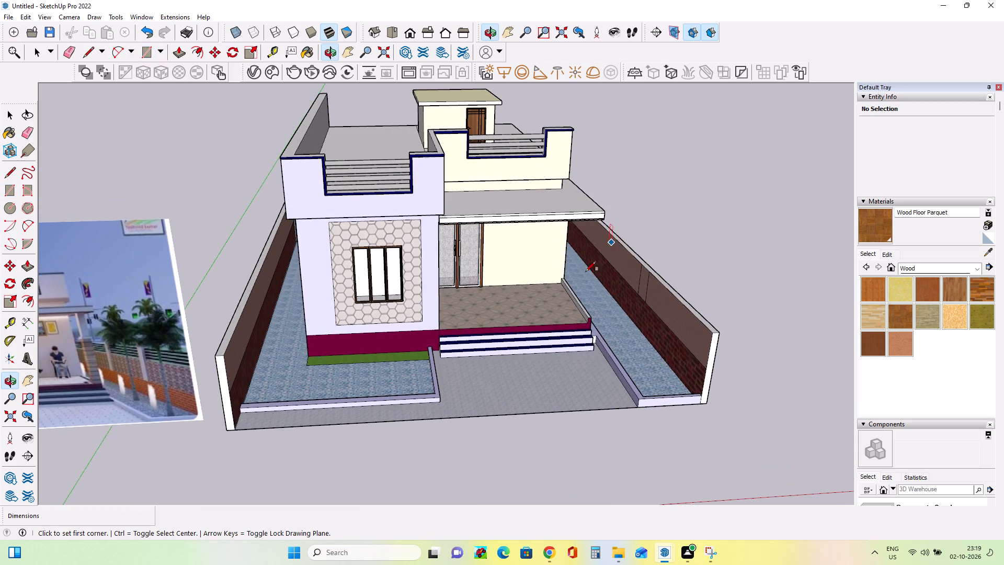
scroll(589, 246, "up", 4)
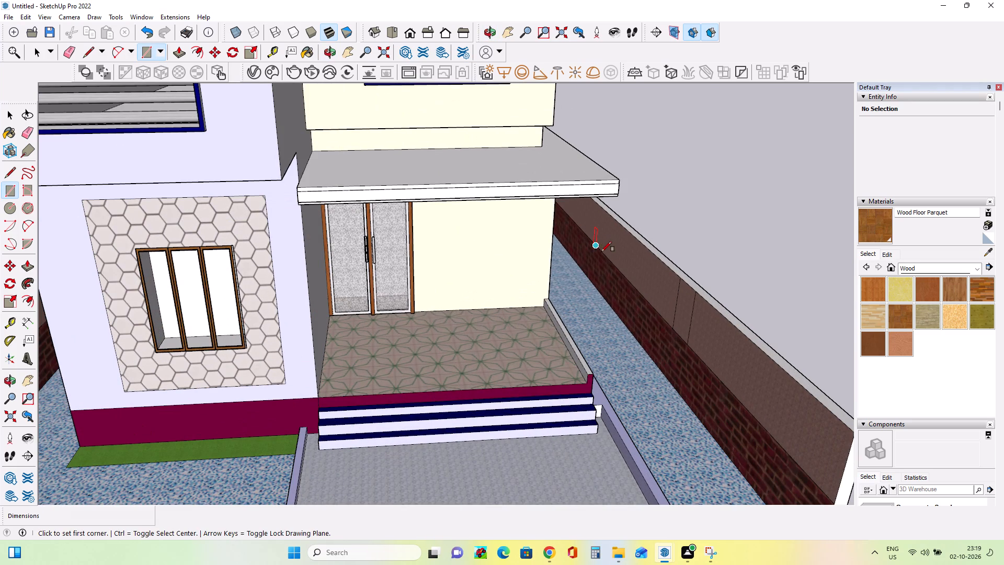
left_click(600, 248)
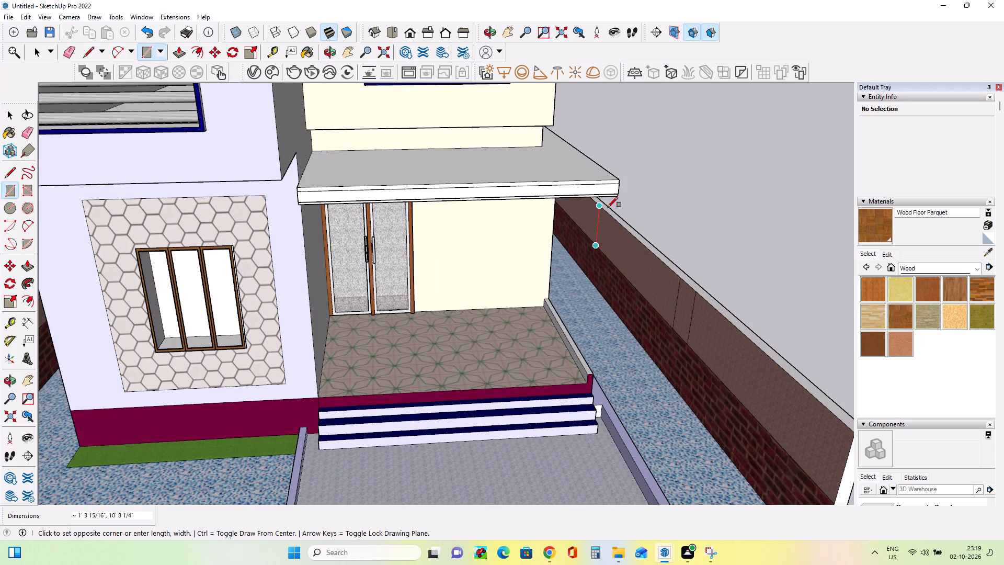
left_click(609, 212)
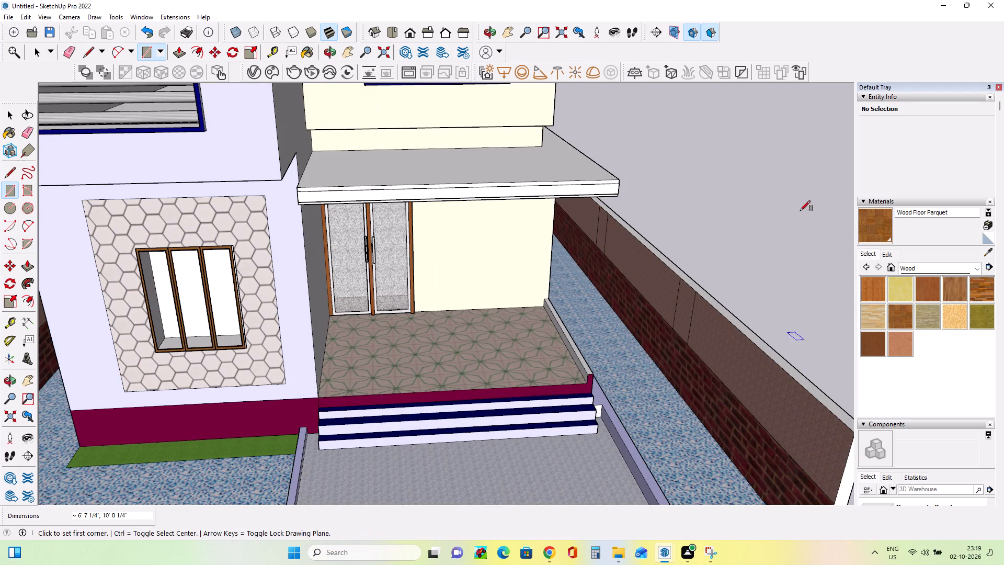
Push/Pull the two upright rectangles on the porch-side boundary wall outward, about 1' for the nearer and about 1' 4 5/8" for the farther.
left_click(28, 268)
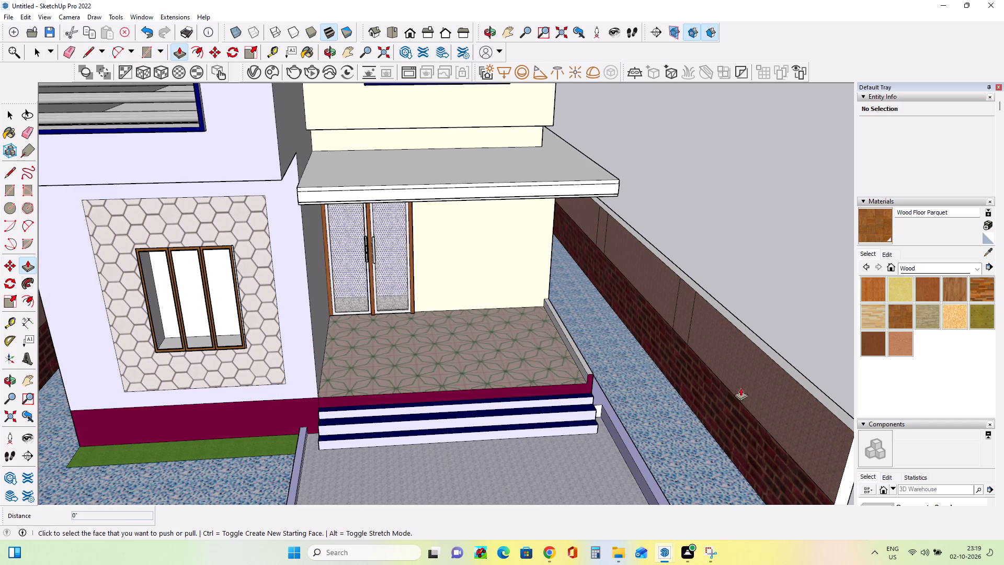
left_click(687, 309)
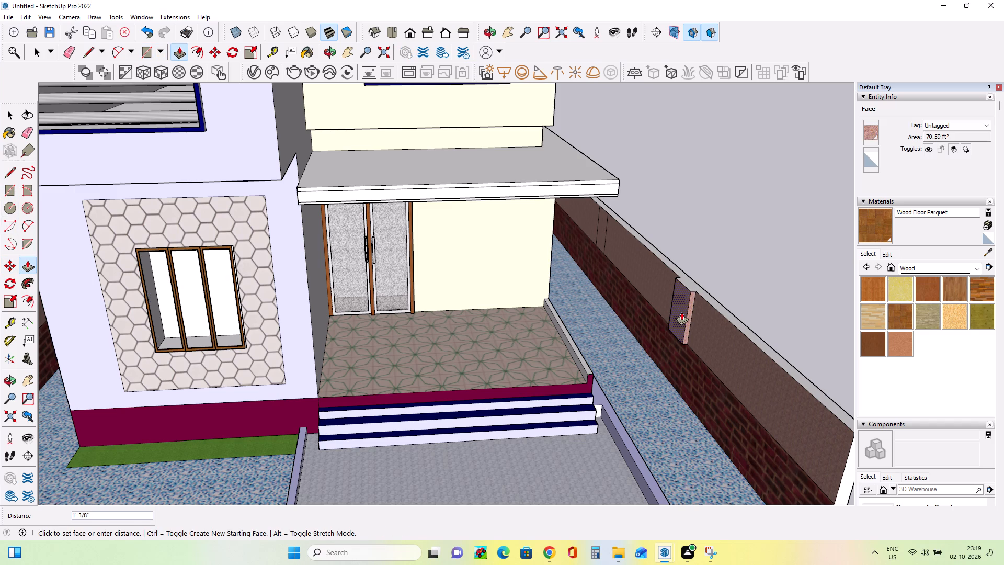
left_click(681, 312)
left_click(601, 232)
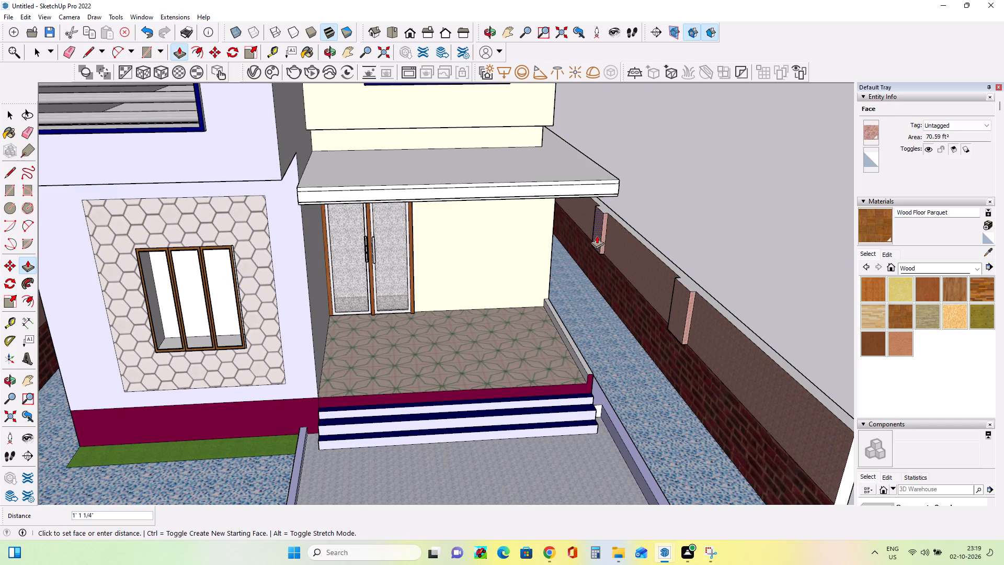
left_click(596, 237)
Push the front side face of the nearer pilaster on the porch-side wall back about 1' 10 1/2" to narrow it.
middle_click_drag(712, 422, 701, 367)
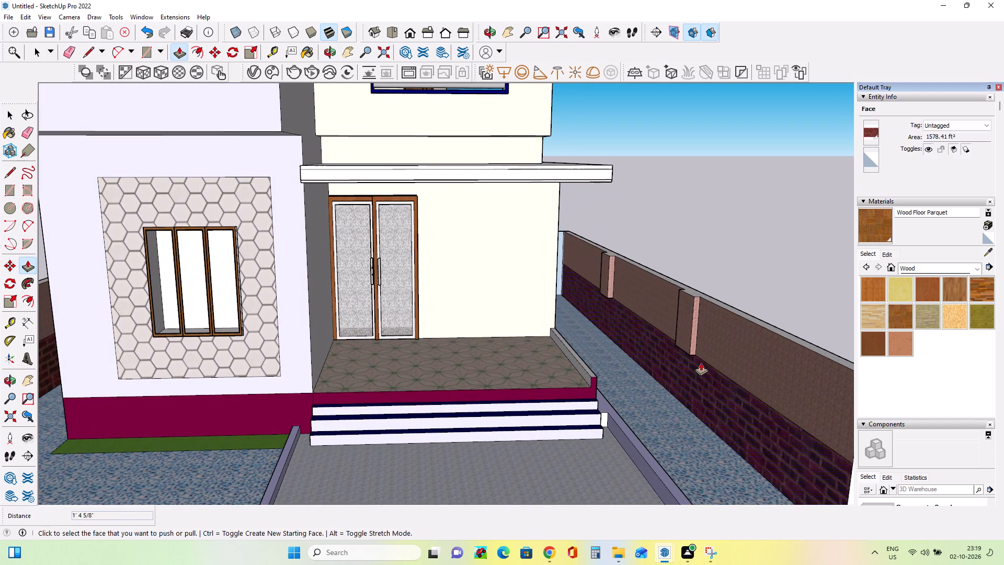
middle_click_drag(694, 355, 622, 370)
scroll(711, 359, "up", 2)
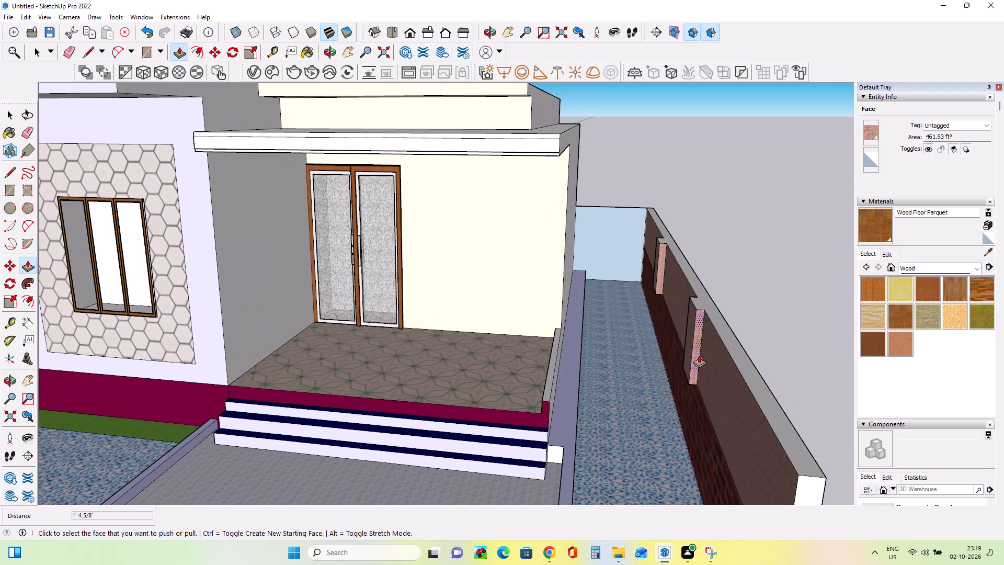
left_click(695, 355)
left_click(694, 350)
Paint the faces of both porch-side wall pilasters white with Color M00 from the Colors collection.
middle_click_drag(680, 404, 739, 420)
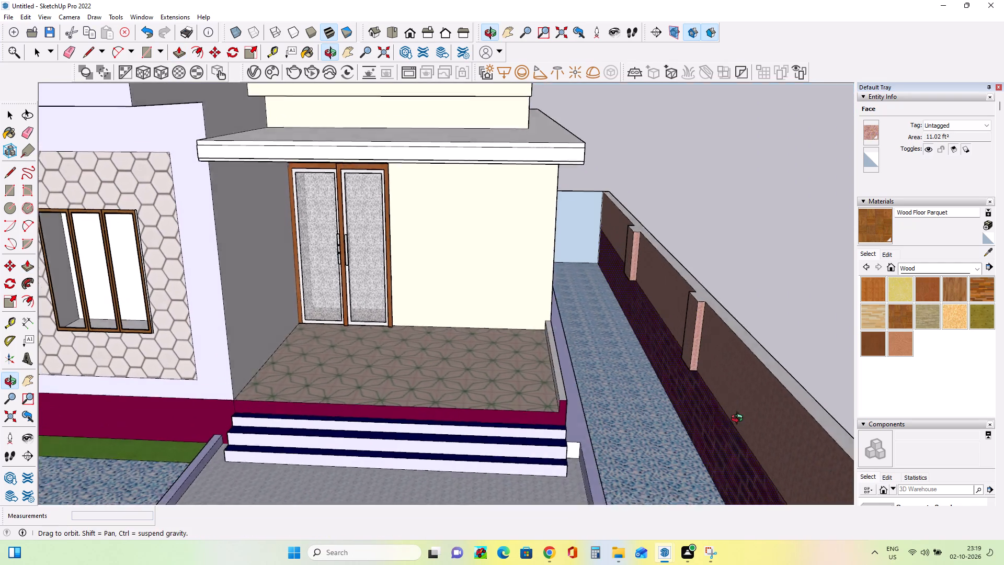
middle_click_drag(739, 420, 763, 426)
left_click(917, 271)
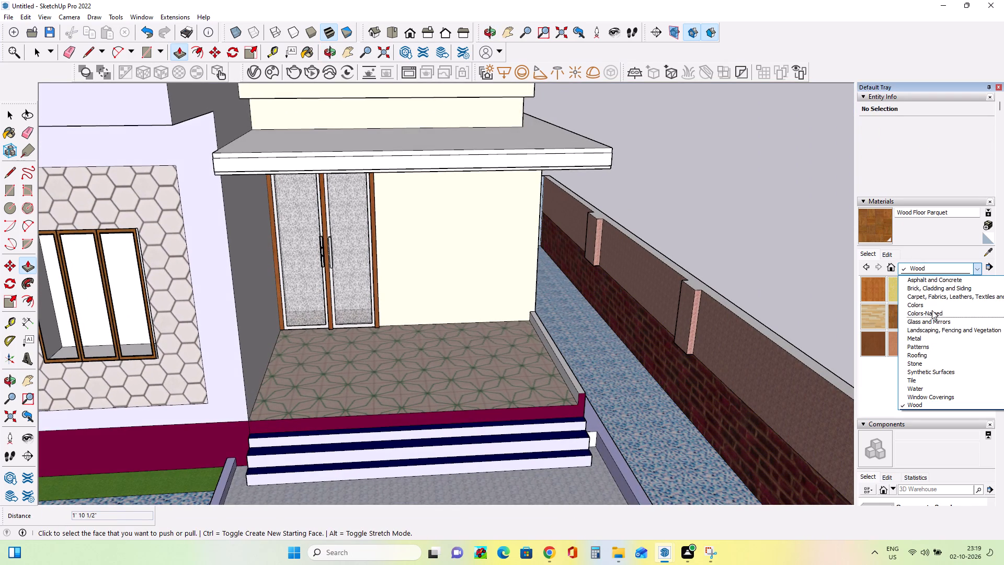
left_click(932, 304)
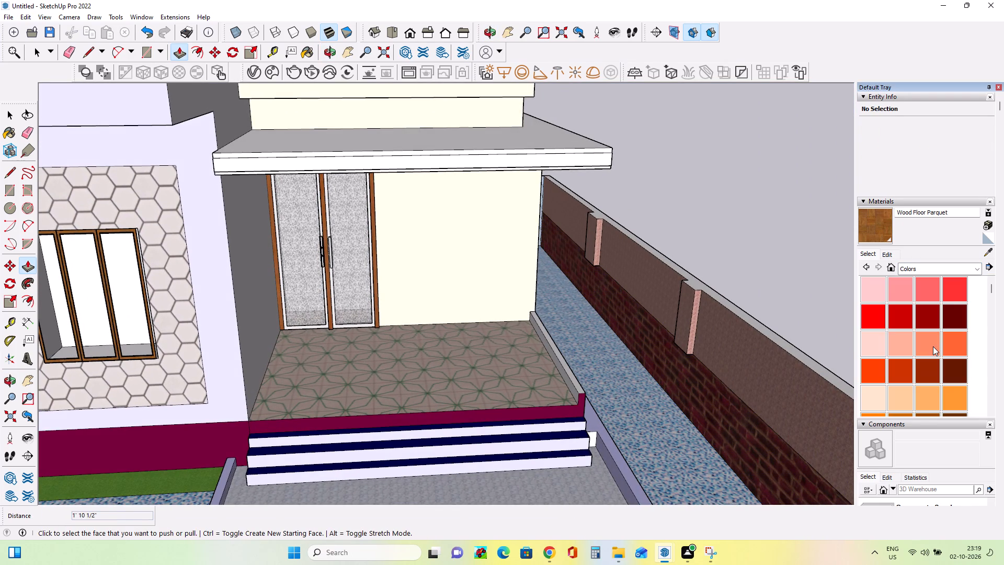
scroll(932, 369, "down", 11)
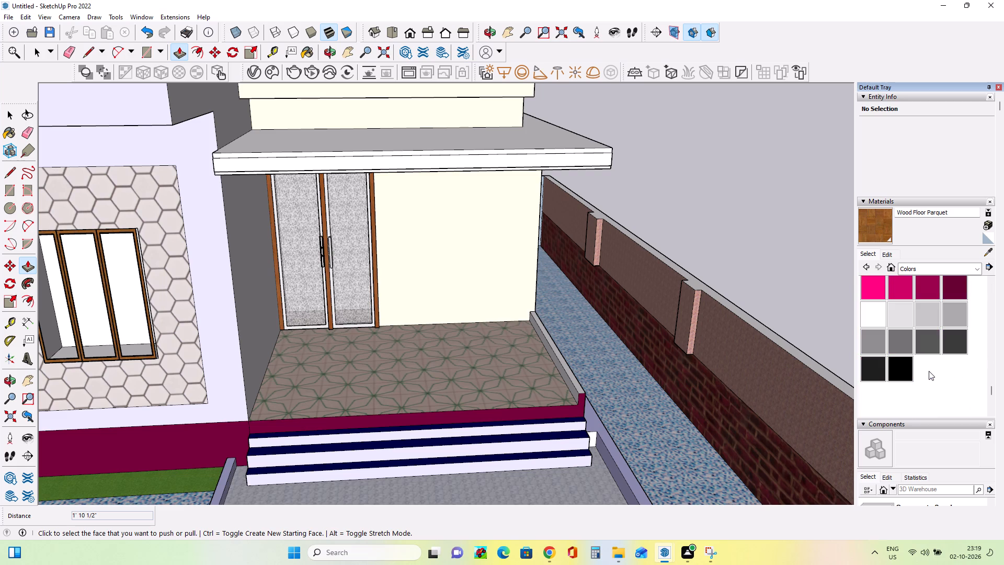
scroll(889, 315, "up", 3)
scroll(895, 360, "down", 2)
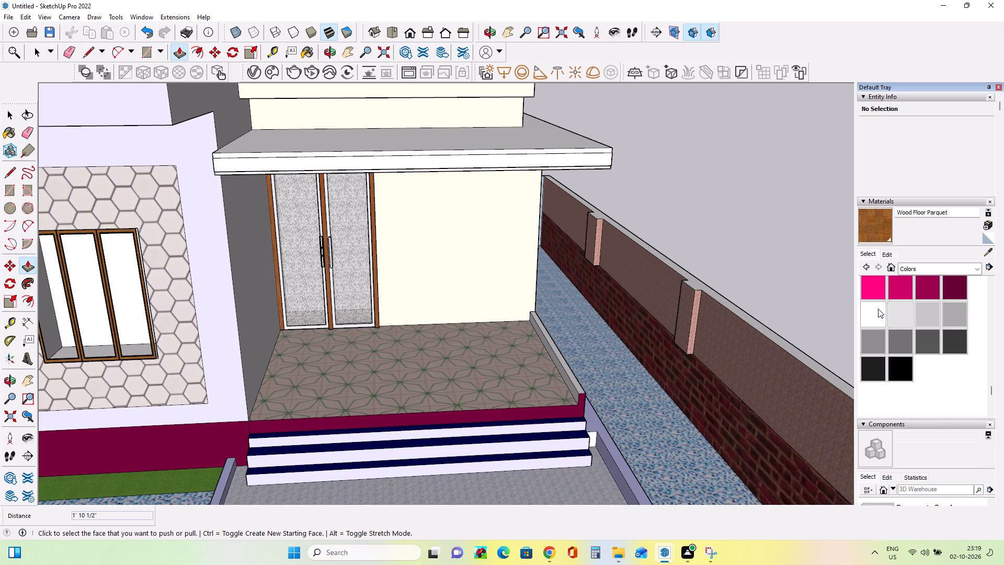
left_click(877, 307)
left_click(691, 311)
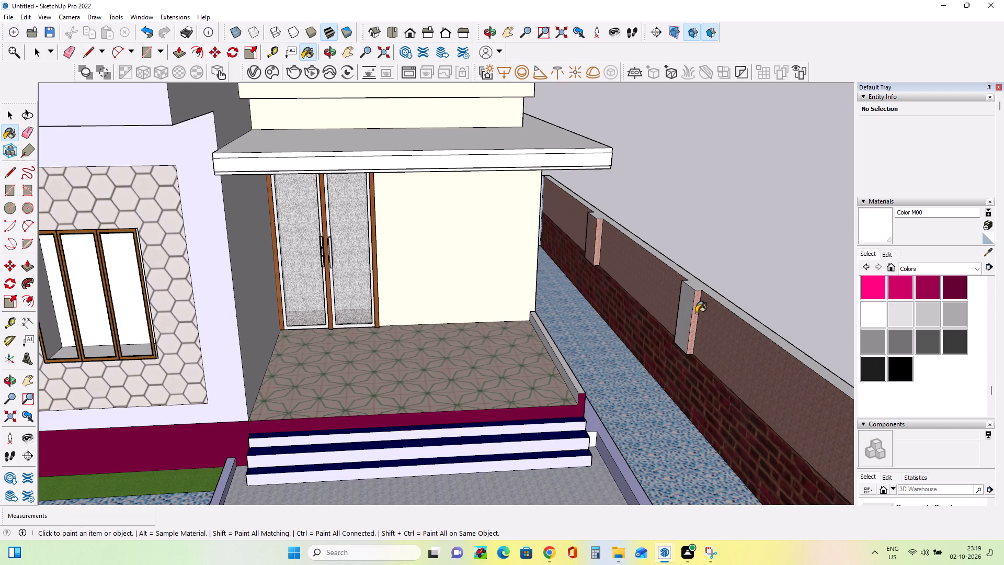
left_click(696, 313)
left_click(592, 242)
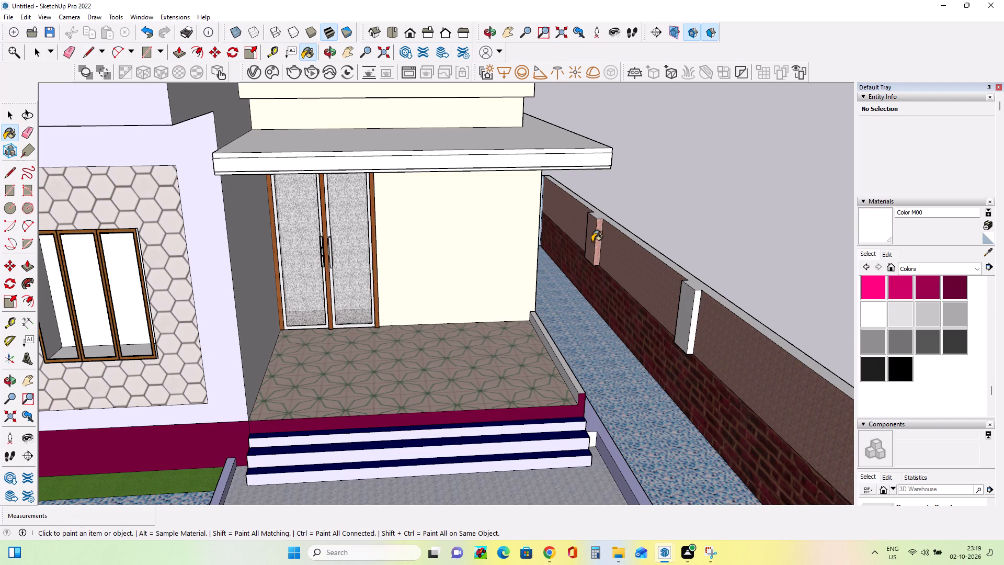
left_click(597, 243)
Draw two upright rectangles, about 5' 5" and 6' 7" wide by 10' 8" high, on the upper band of the window-side boundary wall.
scroll(659, 305, "down", 7)
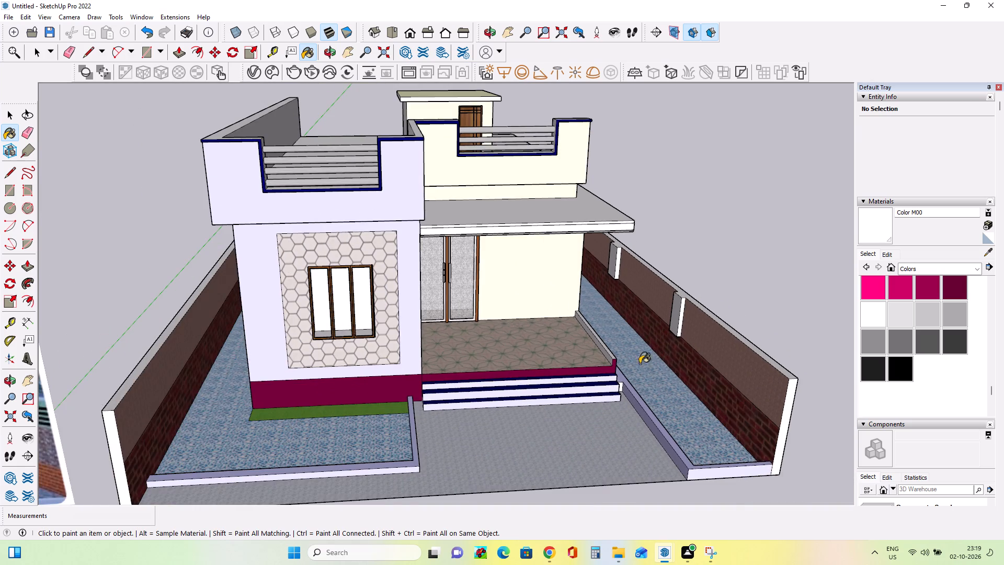
middle_click_drag(630, 369, 614, 355)
scroll(694, 308, "up", 2)
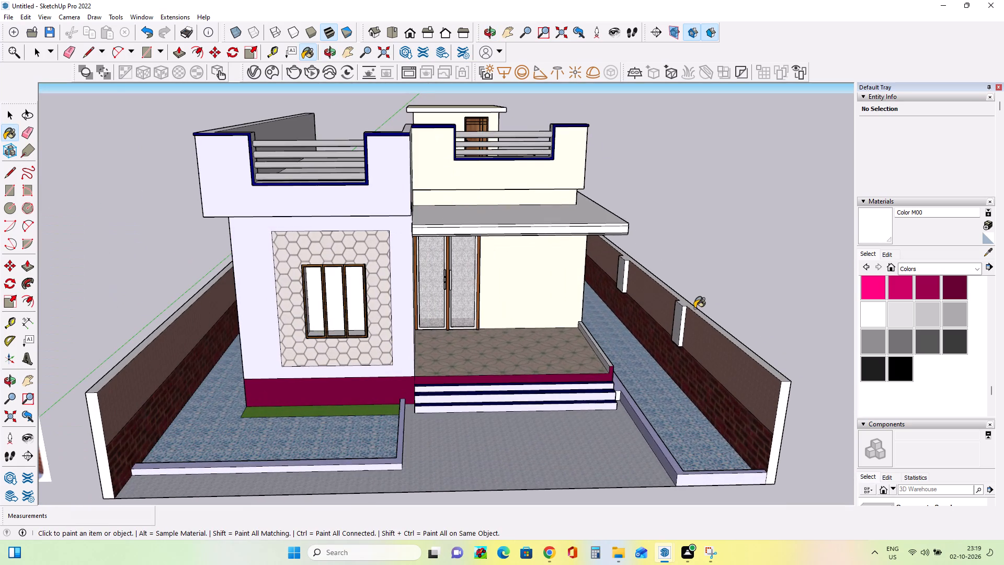
middle_click_drag(700, 324, 711, 345)
scroll(710, 348, "down", 4)
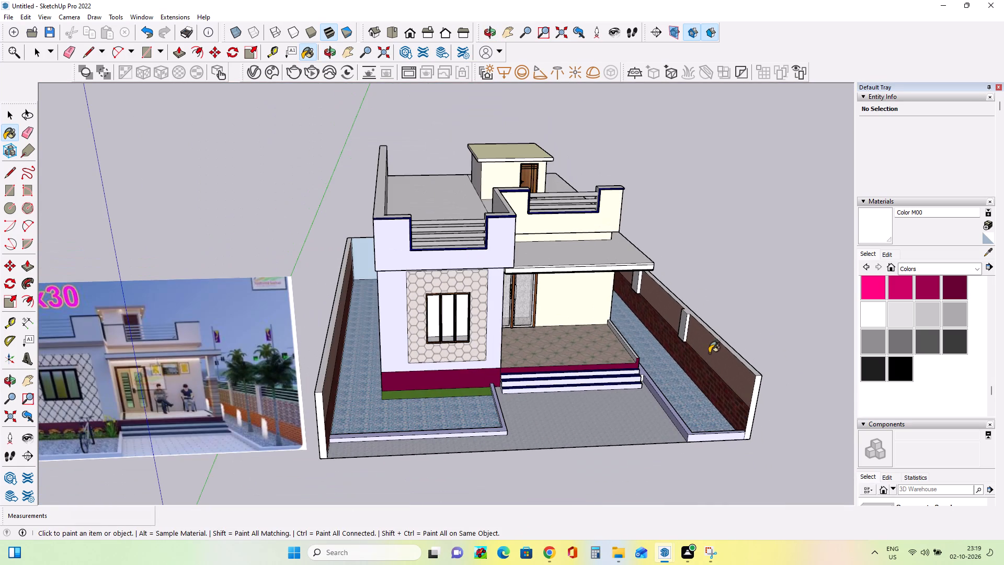
middle_click_drag(709, 355, 699, 360)
scroll(689, 375, "up", 1)
middle_click_drag(684, 378, 635, 374)
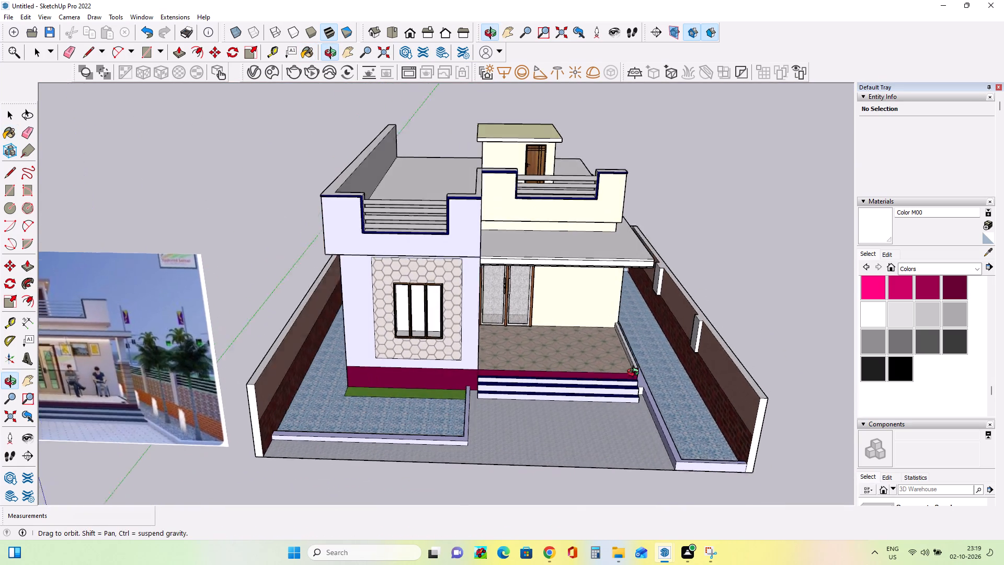
middle_click_drag(635, 374, 561, 374)
scroll(561, 373, "up", 1)
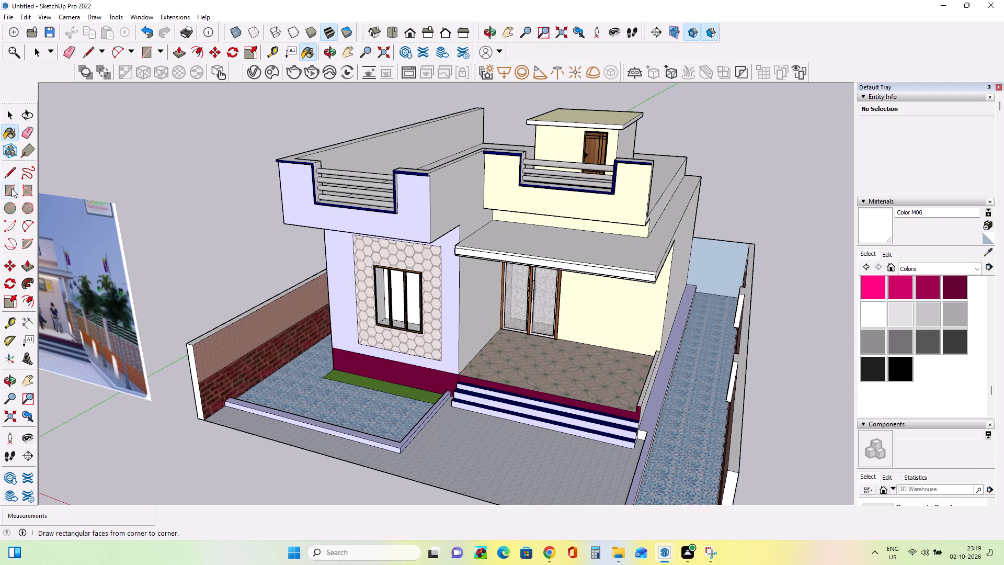
left_click(12, 188)
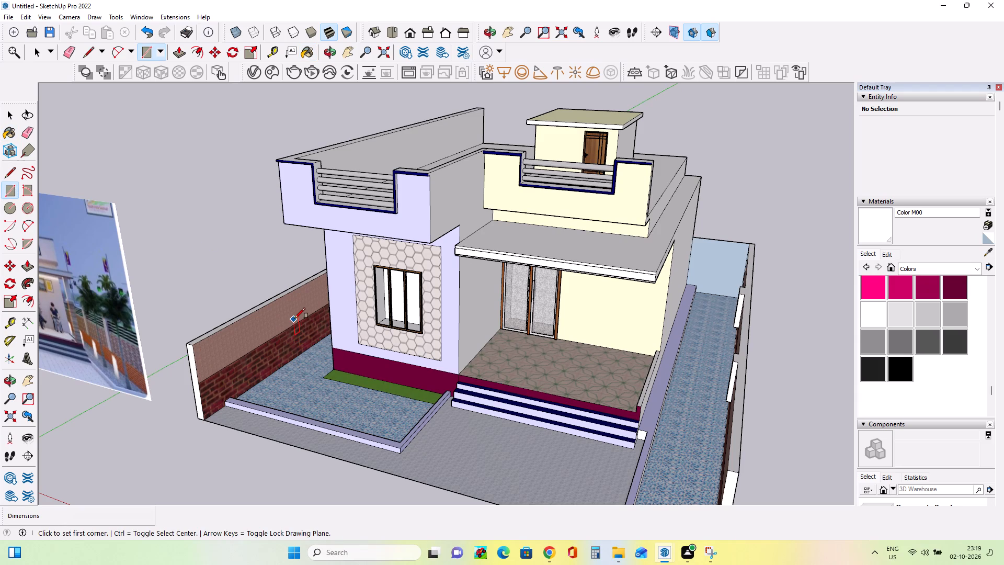
left_click(298, 321)
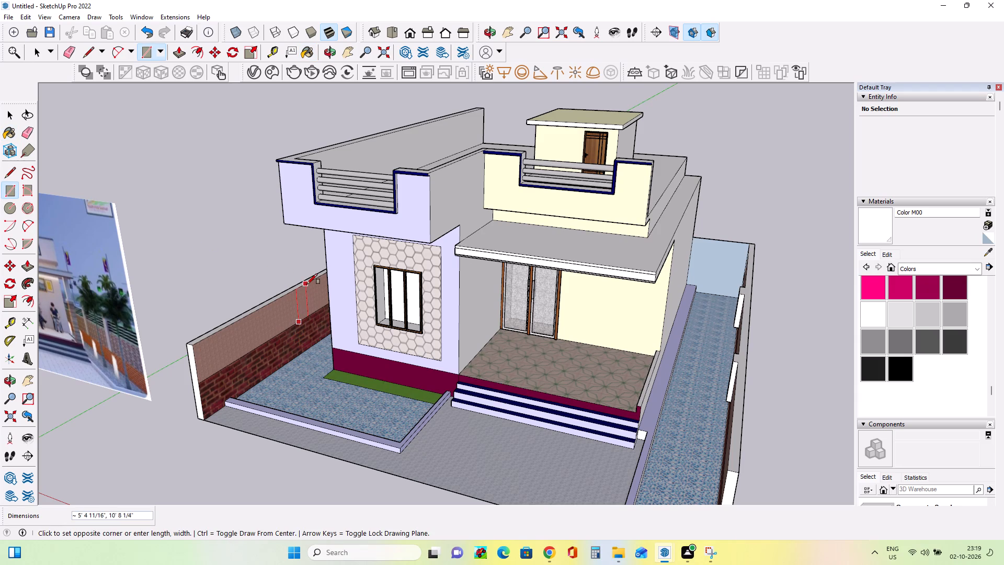
left_click(307, 284)
middle_click_drag(301, 330, 398, 354)
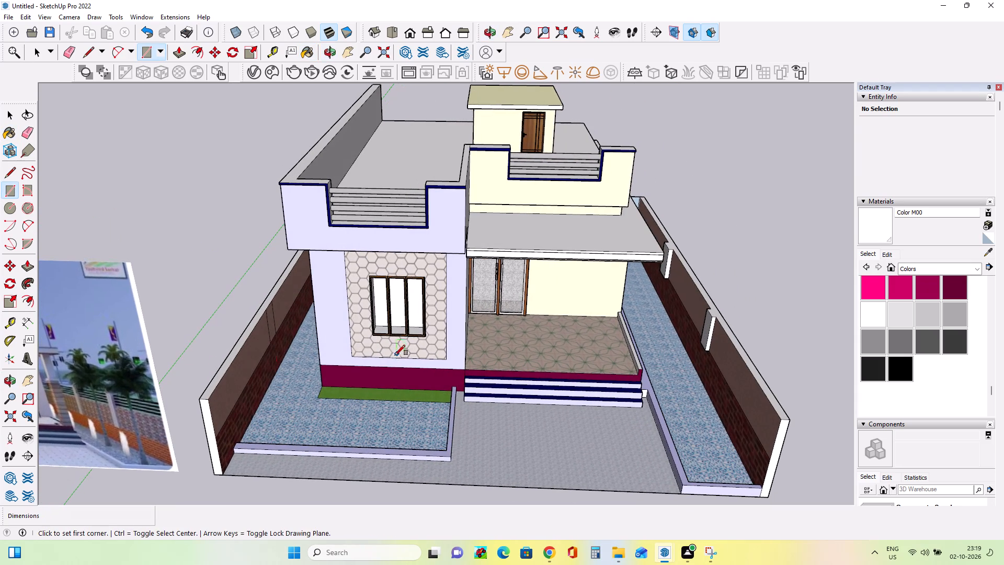
scroll(286, 286, "up", 11)
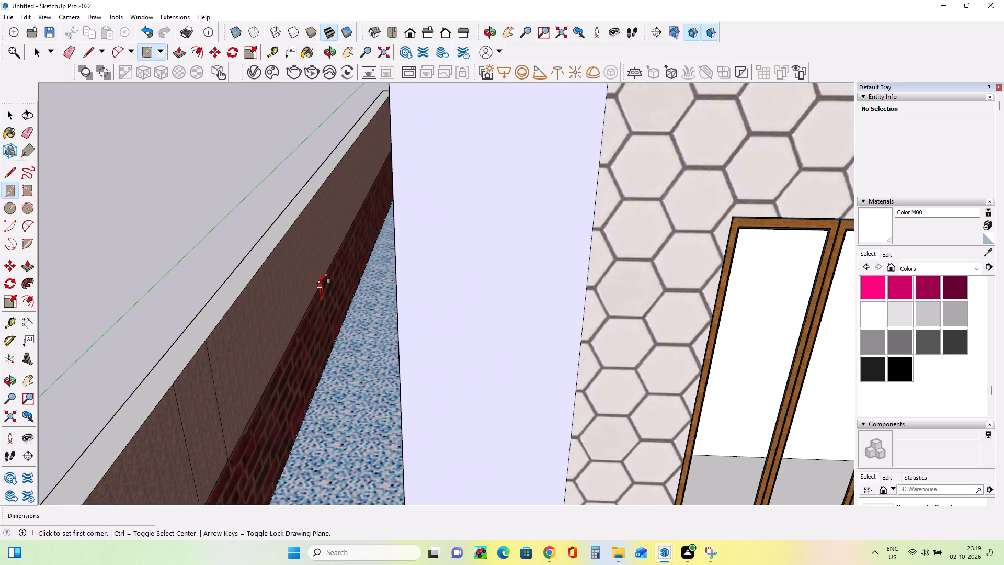
left_click(318, 284)
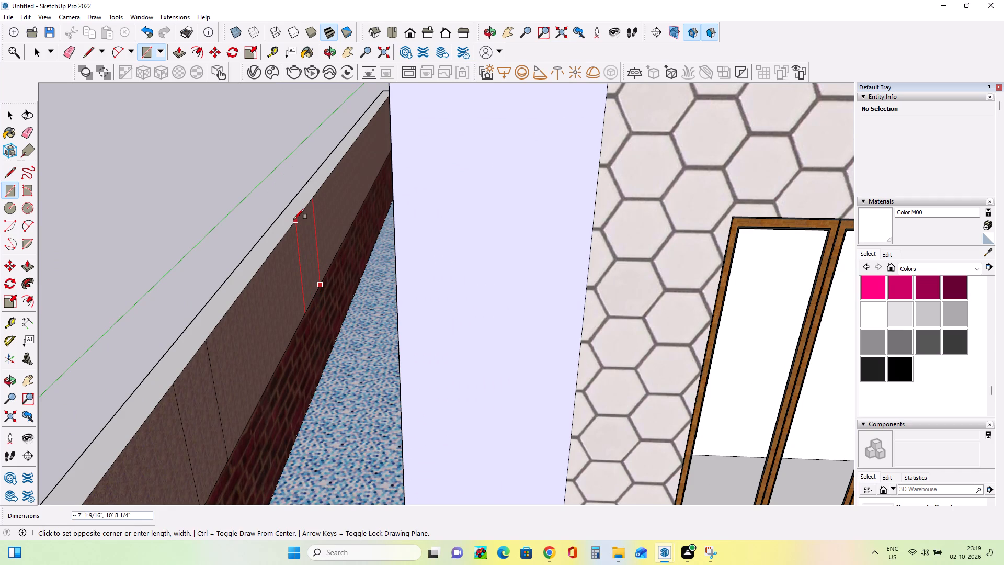
left_click(296, 218)
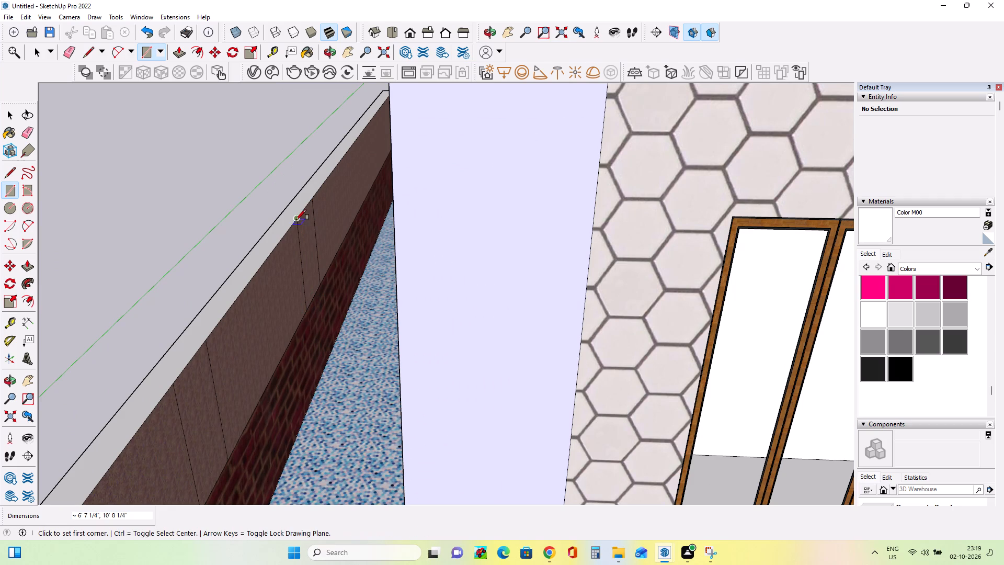
Push/Pull the two window-side wall rectangles outward, about 1' 1/2" for the farther and about 9 9/16" for the nearer.
left_click(28, 266)
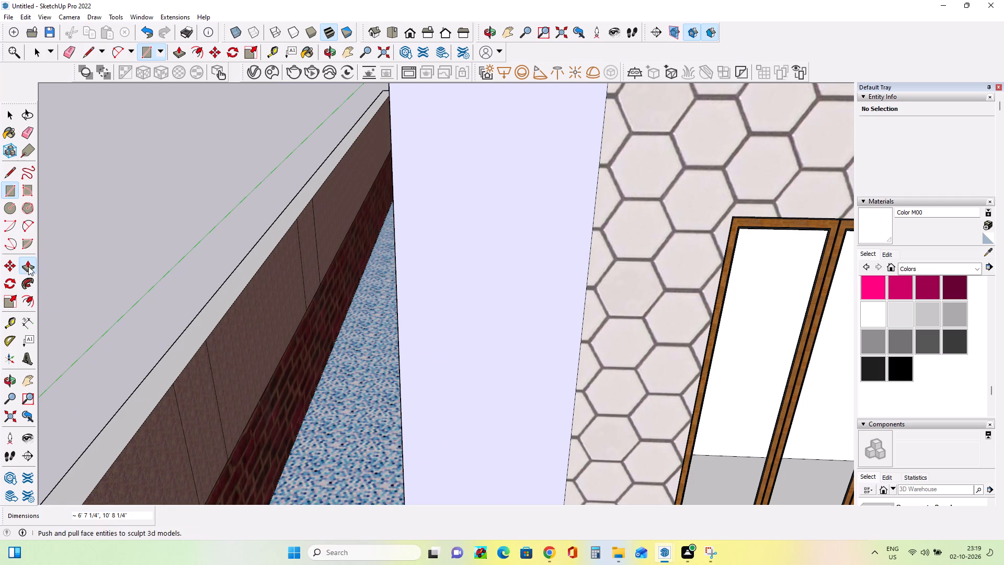
left_click(306, 267)
left_click(316, 269)
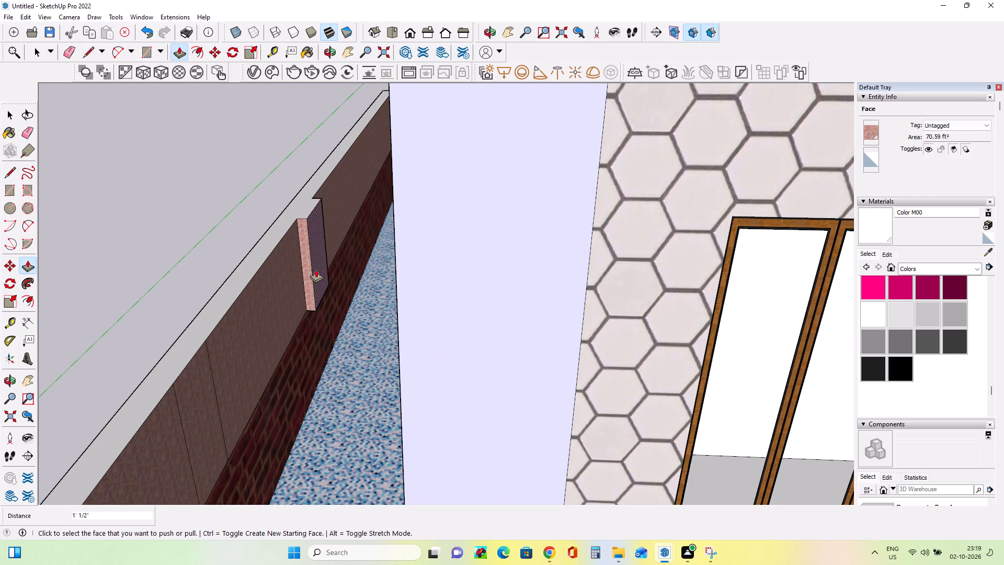
left_click(209, 424)
left_click(219, 429)
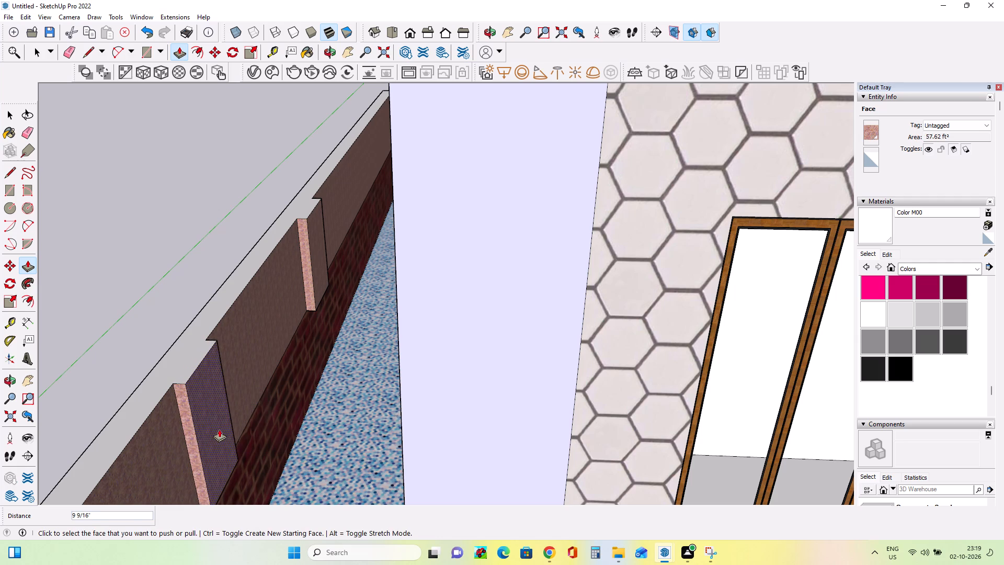
Paint the front and side faces of both window-side wall pilasters white with Color M00.
left_click(875, 314)
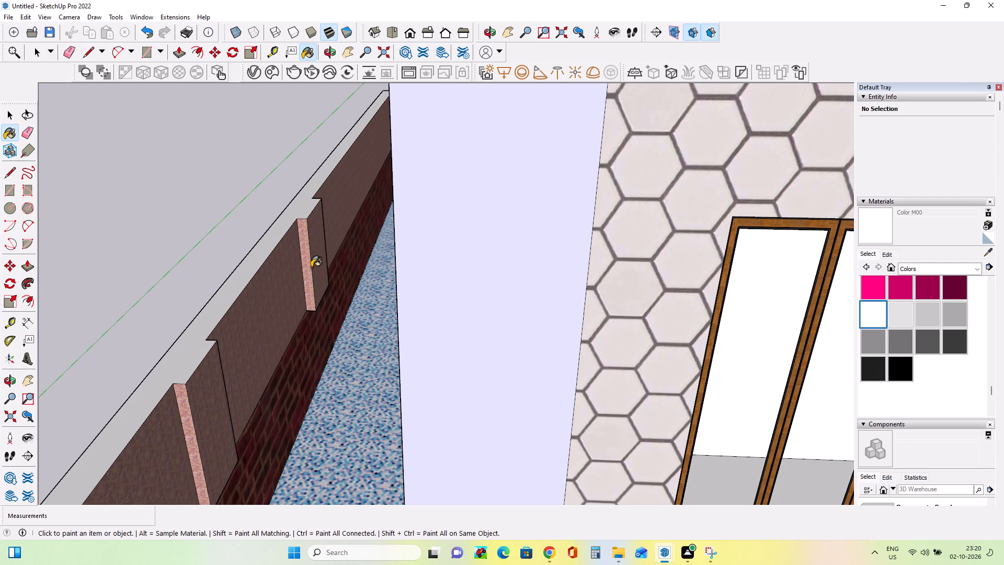
left_click(309, 265)
left_click(316, 262)
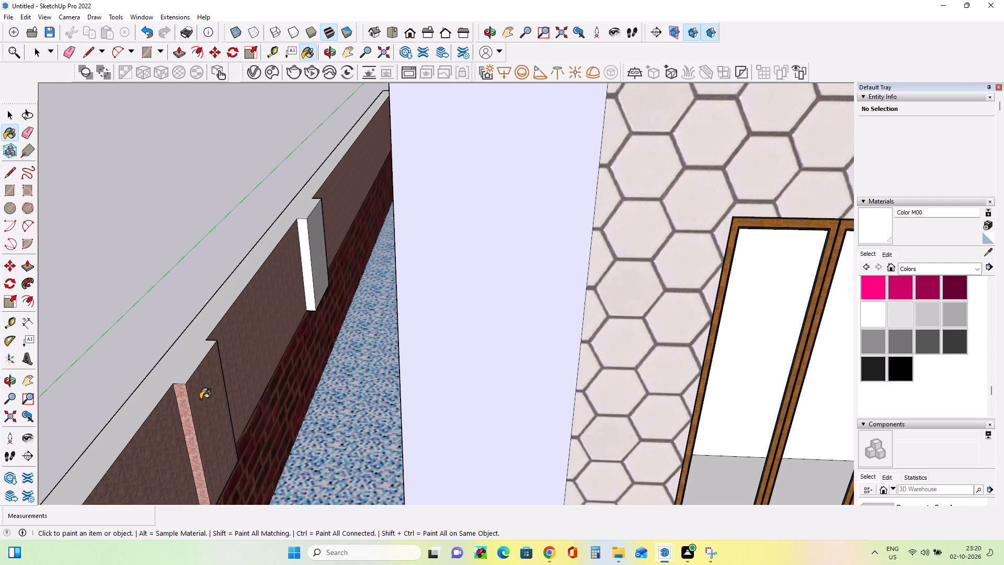
left_click(201, 402)
left_click(184, 410)
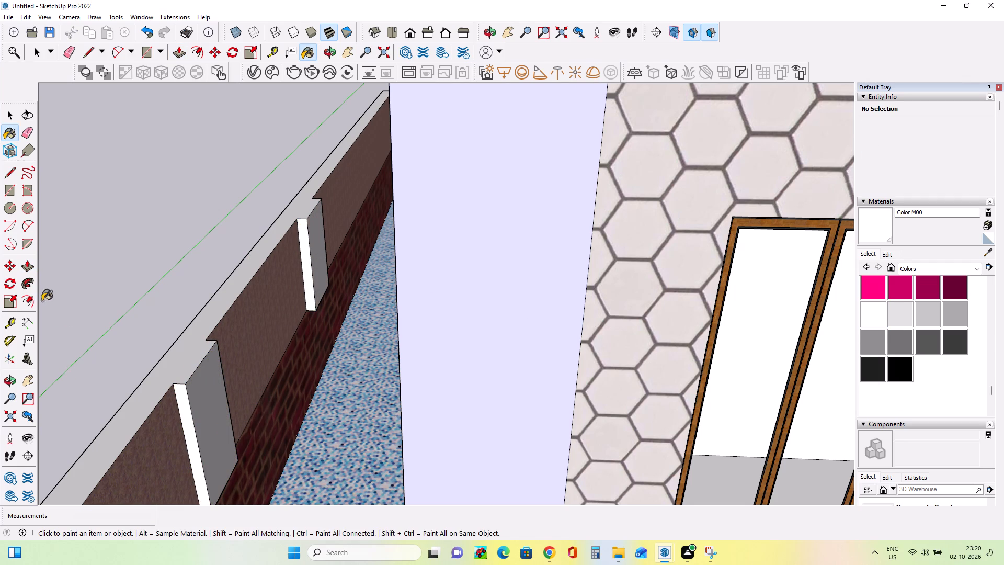
Narrow the window-side pilasters by pushing their front side faces back, about 1' 4 3/16" on the nearer and 1' 7 1/8" on the farther.
left_click(28, 266)
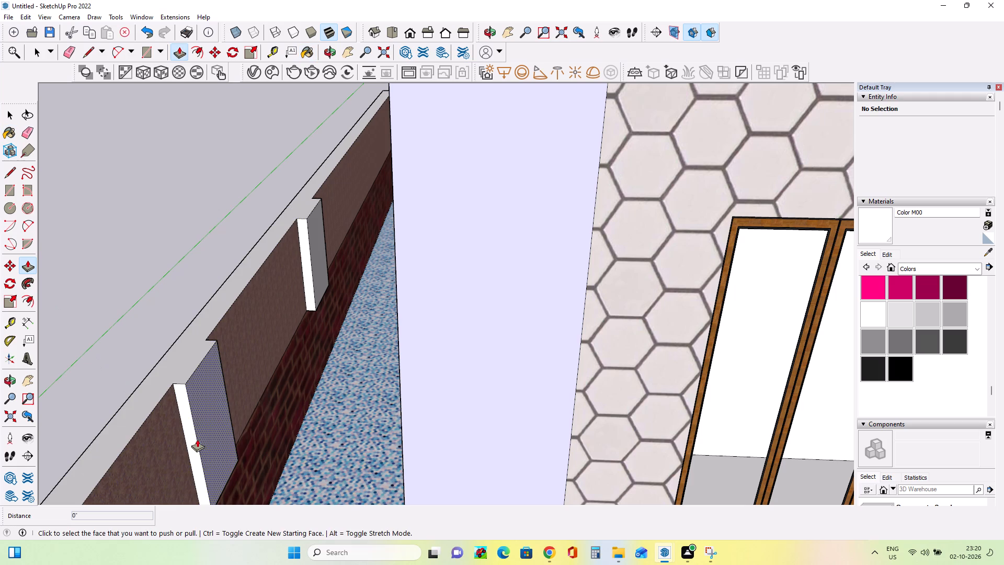
left_click(195, 438)
left_click(206, 427)
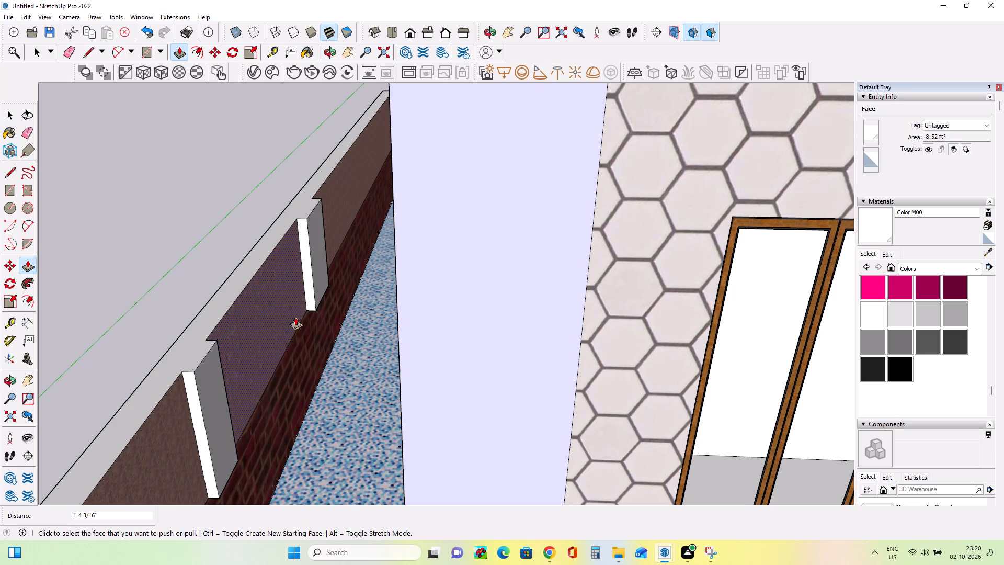
left_click(310, 292)
left_click(315, 287)
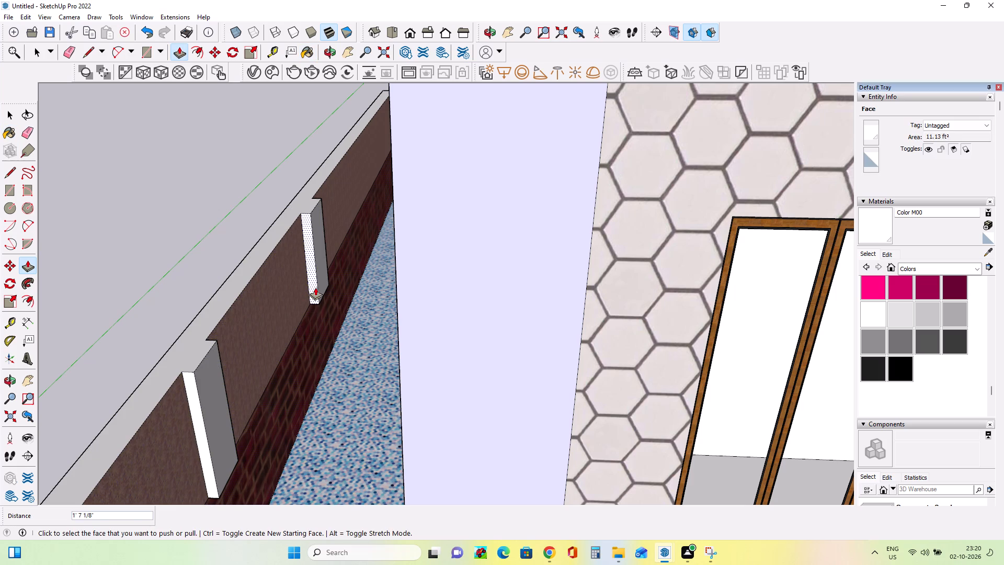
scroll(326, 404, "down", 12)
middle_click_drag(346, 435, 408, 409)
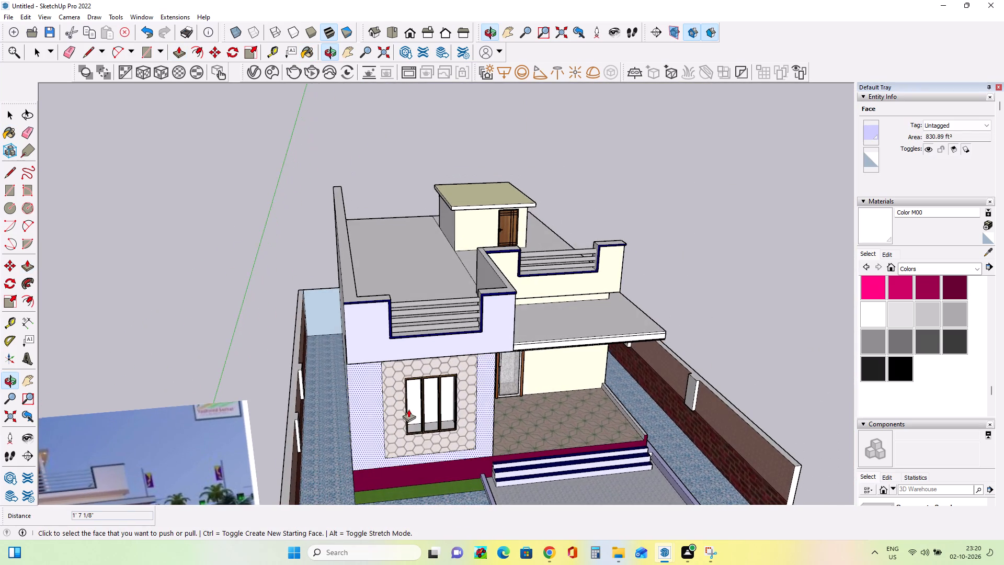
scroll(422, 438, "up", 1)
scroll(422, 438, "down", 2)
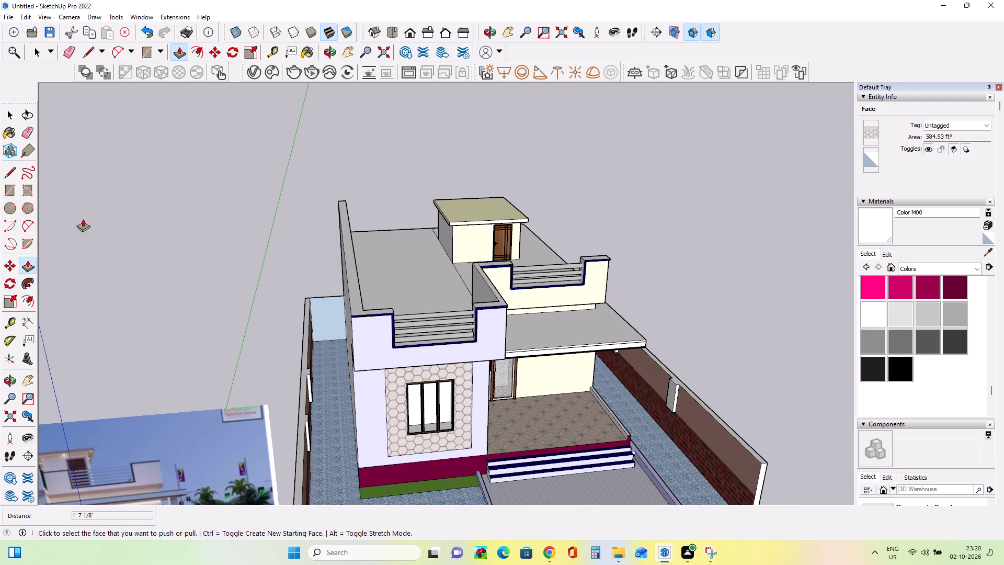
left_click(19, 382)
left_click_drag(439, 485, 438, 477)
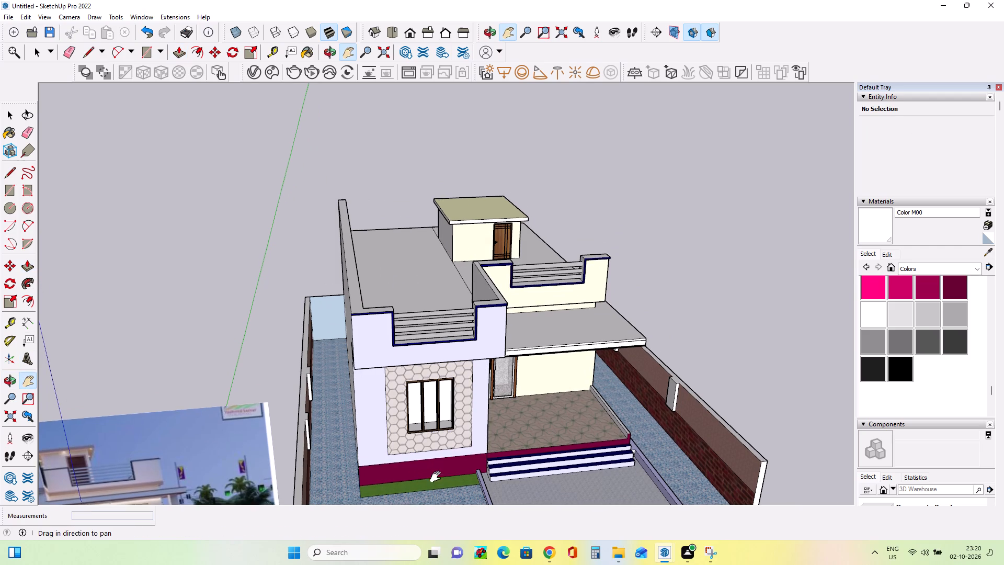
Import the coconut tree model from Downloads and place it near the front of the porch-side planting strip.
left_click_drag(438, 477, 419, 361)
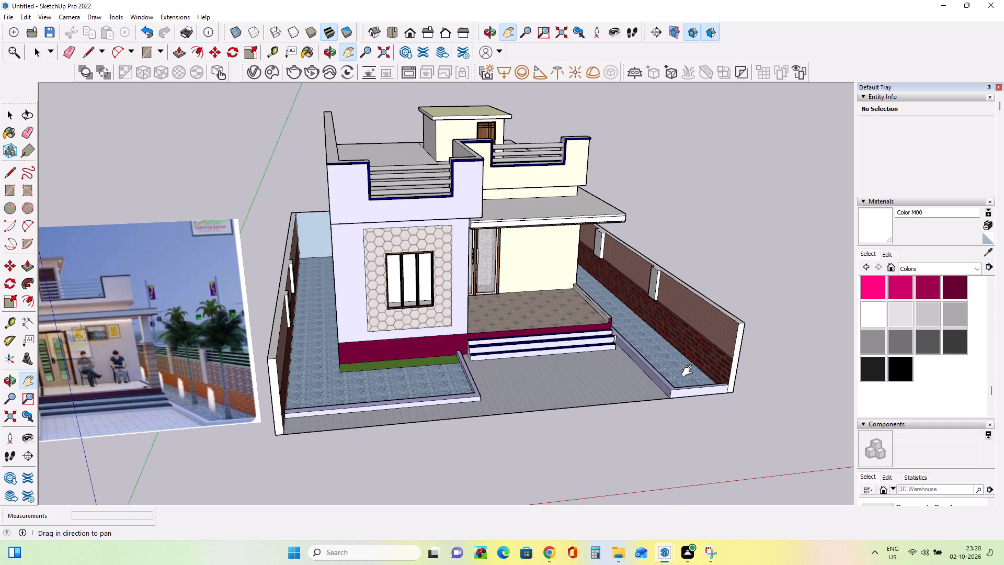
middle_click_drag(704, 306, 691, 288)
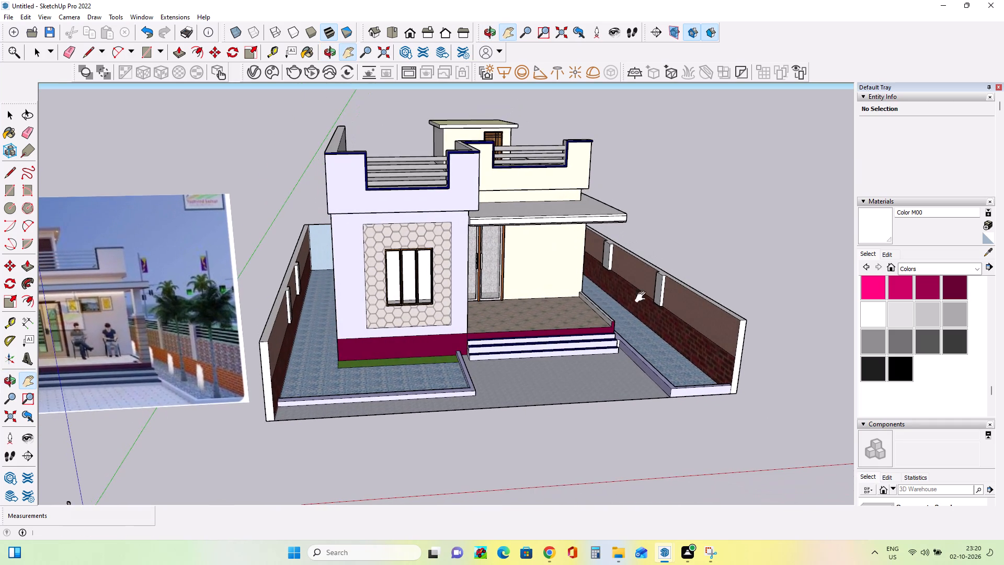
left_click(9, 17)
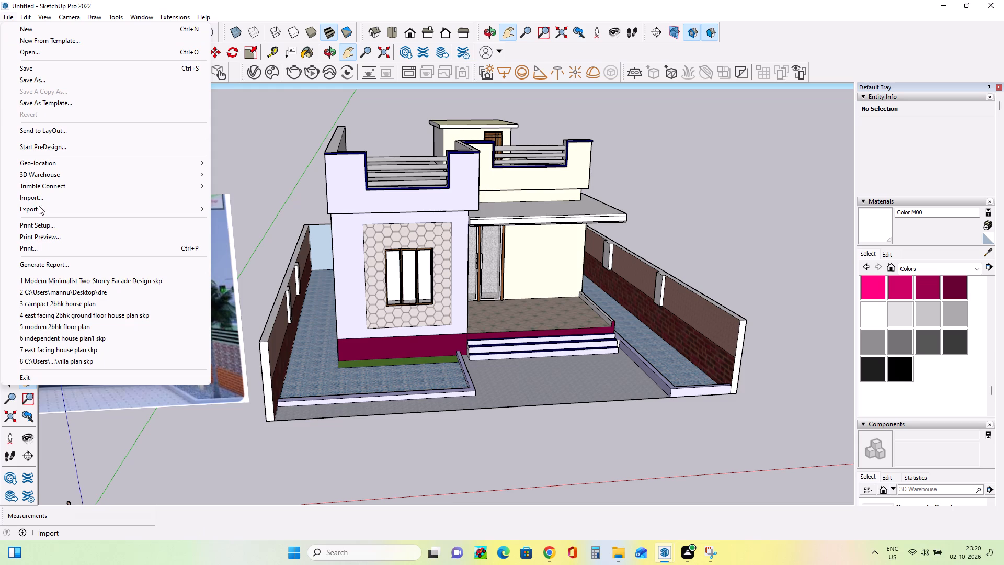
left_click(49, 197)
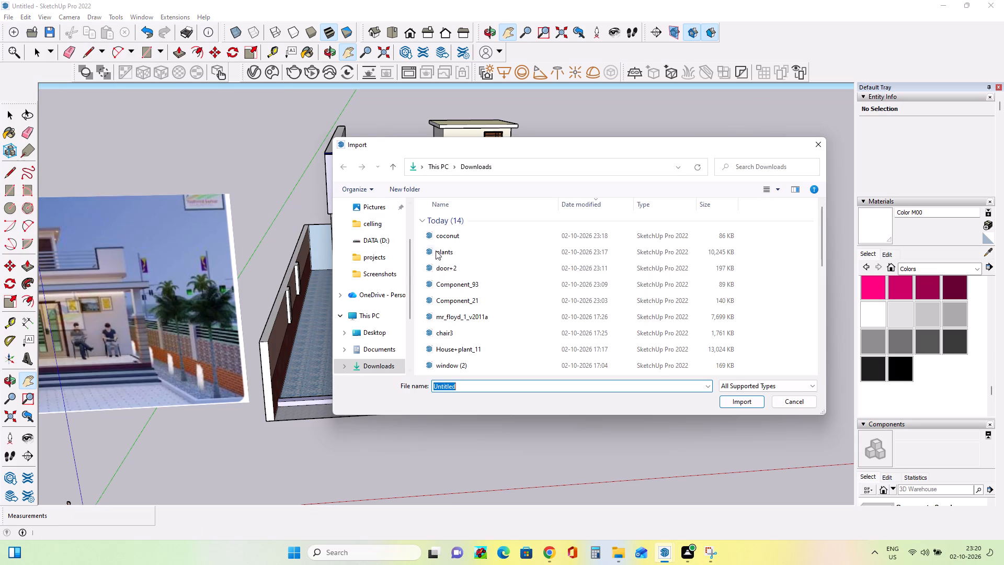
left_click(451, 233)
left_click(748, 401)
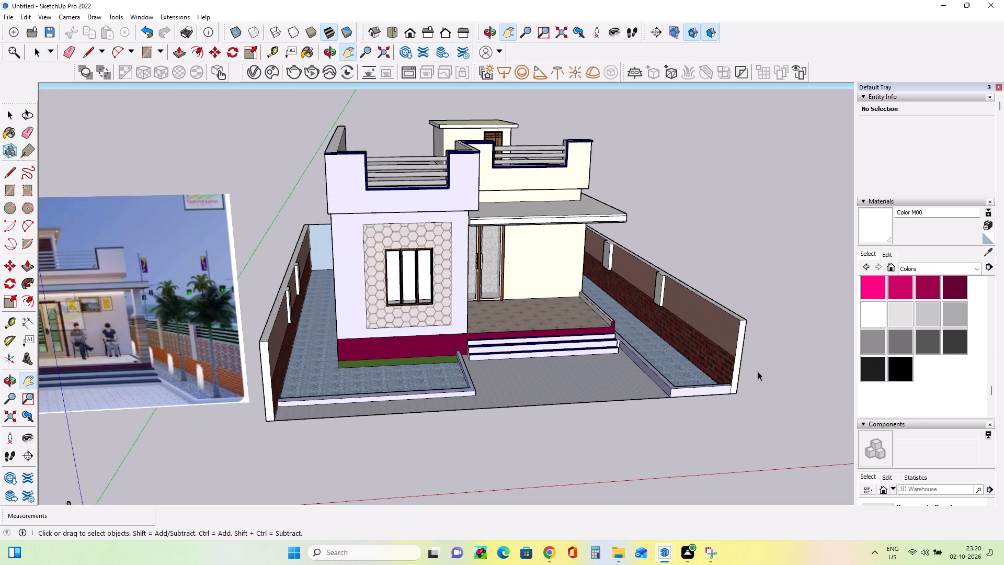
left_click(586, 302)
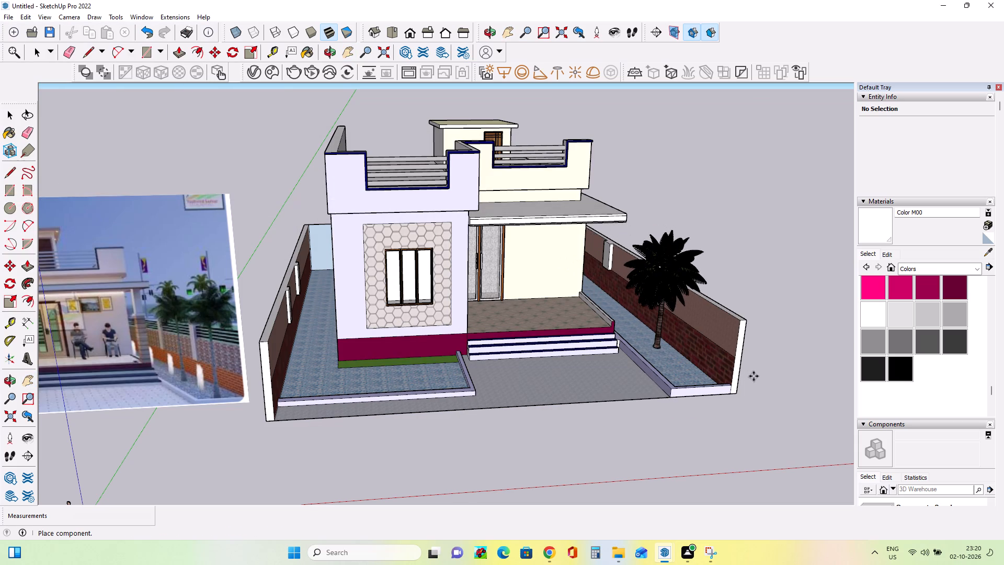
left_click(798, 412)
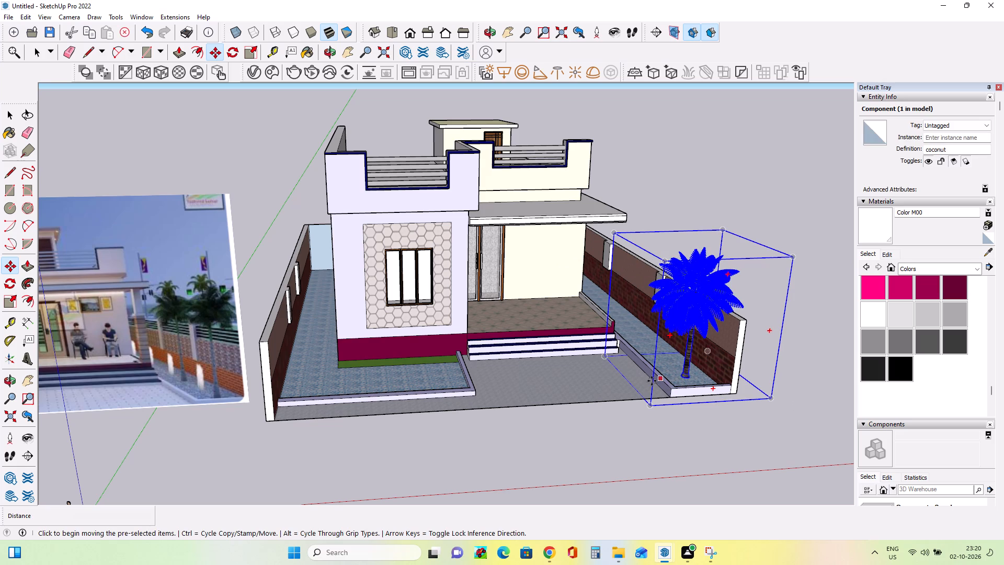
Copy the coconut tree about 36' 2" back along the porch-side strip, and copy that one about 117' across to the window-side strip's front.
left_click(651, 407)
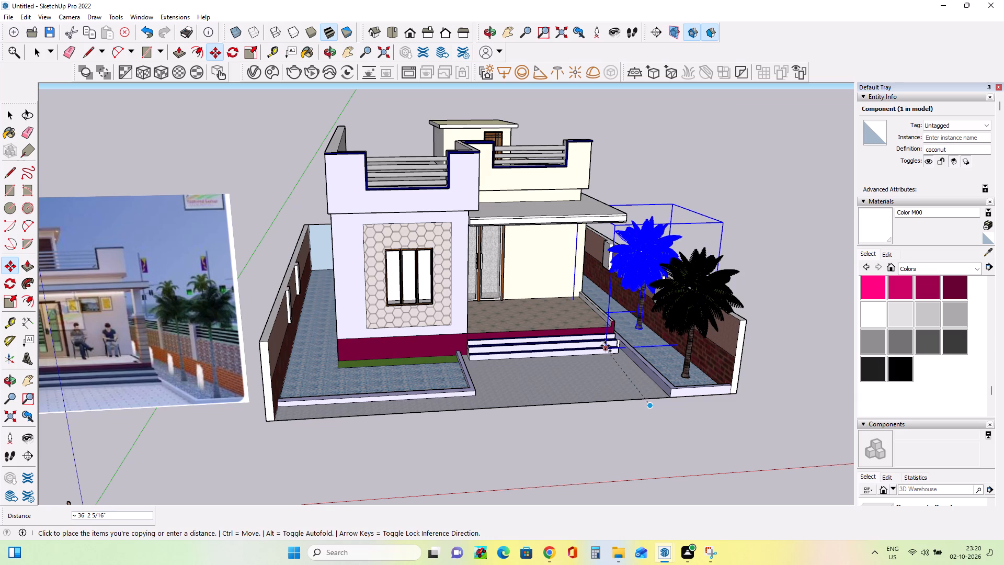
left_click(605, 346)
scroll(716, 374, "down", 8)
middle_click_drag(716, 374, 665, 380)
scroll(701, 406, "up", 5)
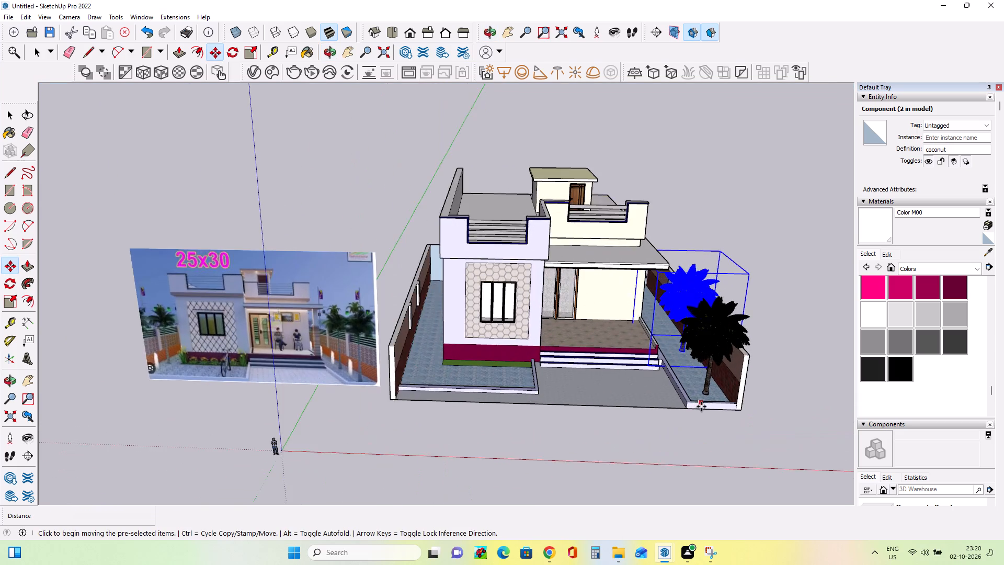
scroll(701, 406, "up", 2)
left_click(632, 354)
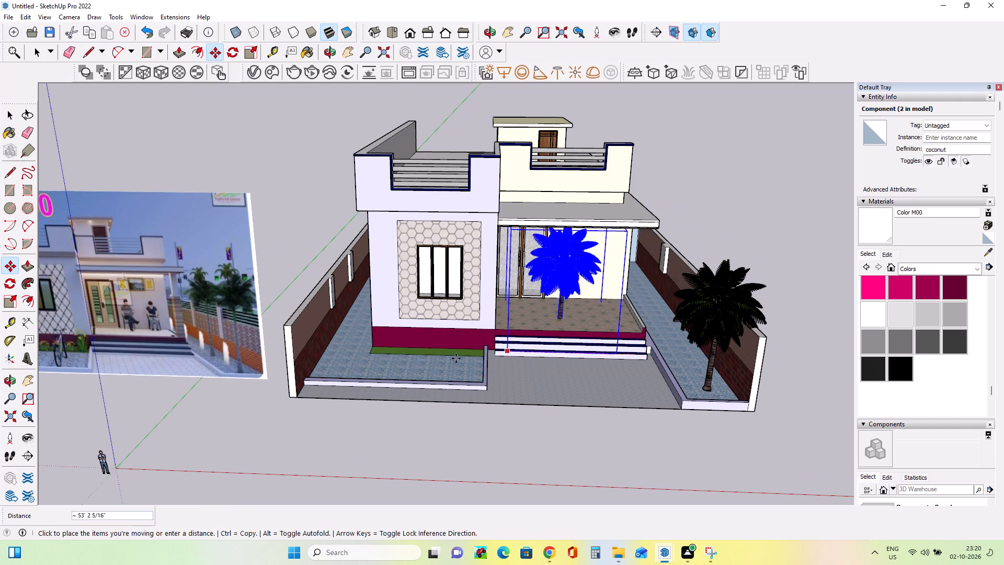
left_click(247, 385)
Copy the window-side coconut tree about 129' 4 1/2" across to the far end of the porch-side strip.
scroll(404, 372, "down", 8)
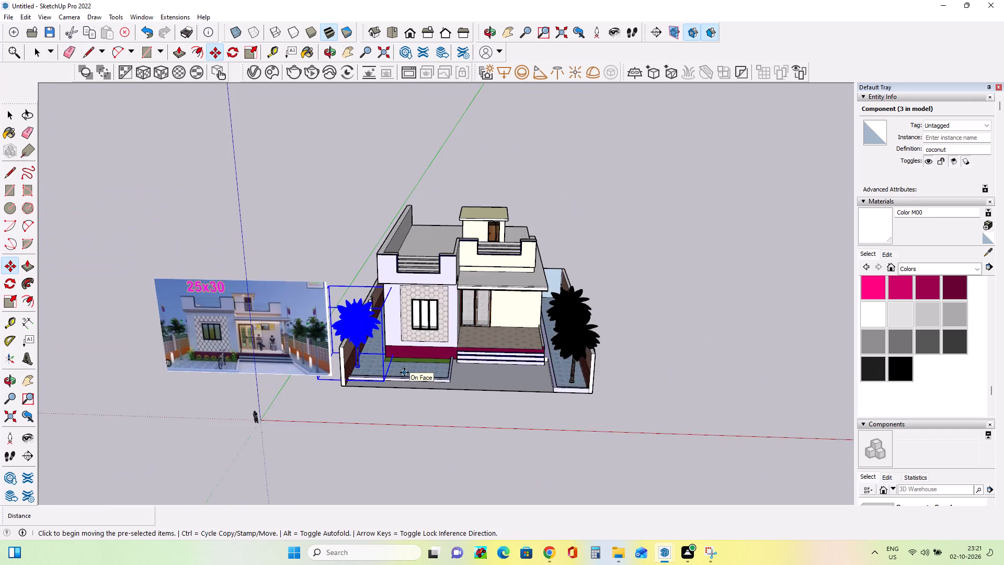
scroll(389, 368, "up", 11)
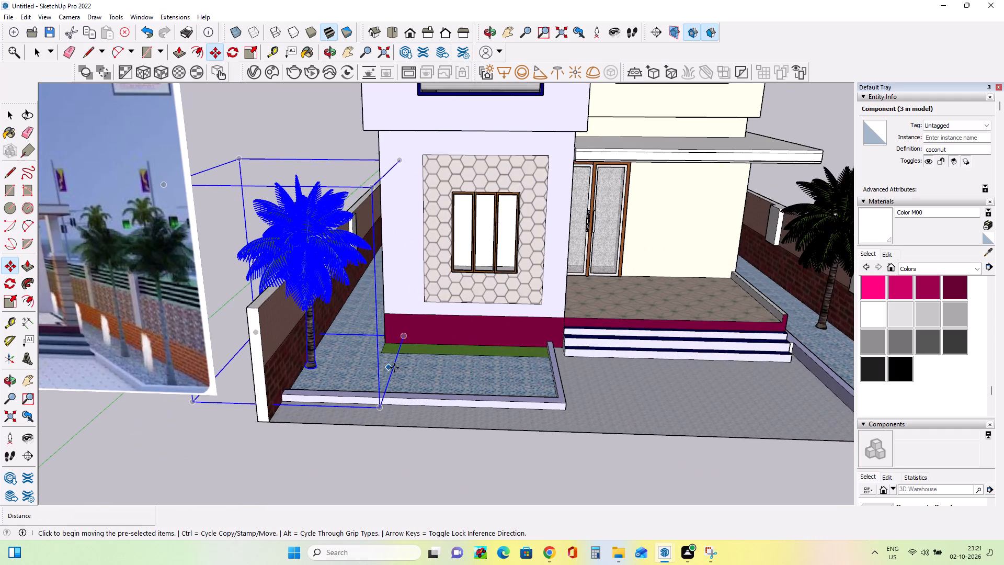
scroll(394, 368, "down", 10)
middle_click_drag(436, 399, 527, 430)
scroll(596, 400, "up", 1)
middle_click_drag(596, 400, 573, 393)
middle_click_drag(750, 360, 708, 344)
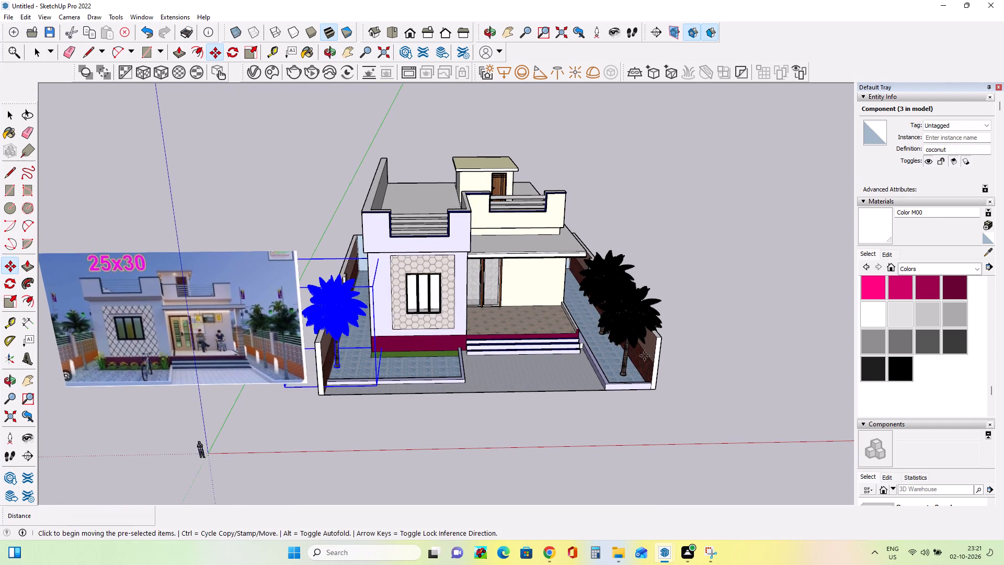
scroll(637, 356, "up", 2)
middle_click_drag(637, 356, 587, 358)
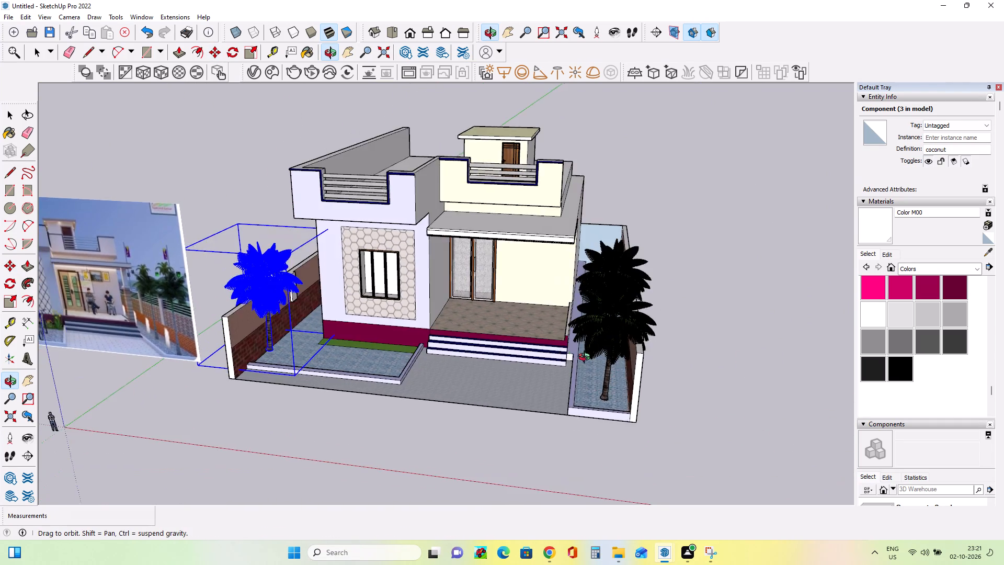
middle_click_drag(587, 358, 658, 386)
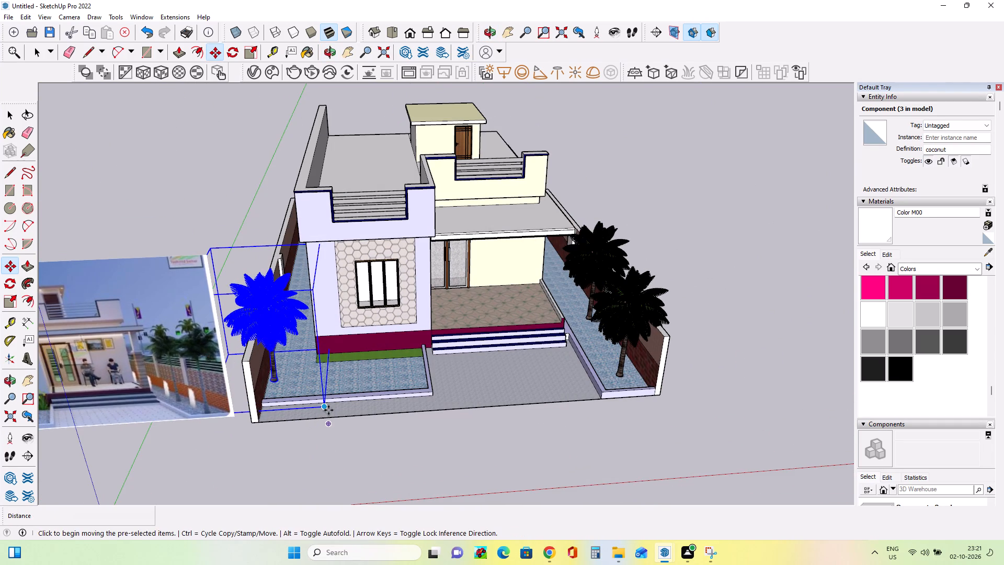
left_click(328, 410)
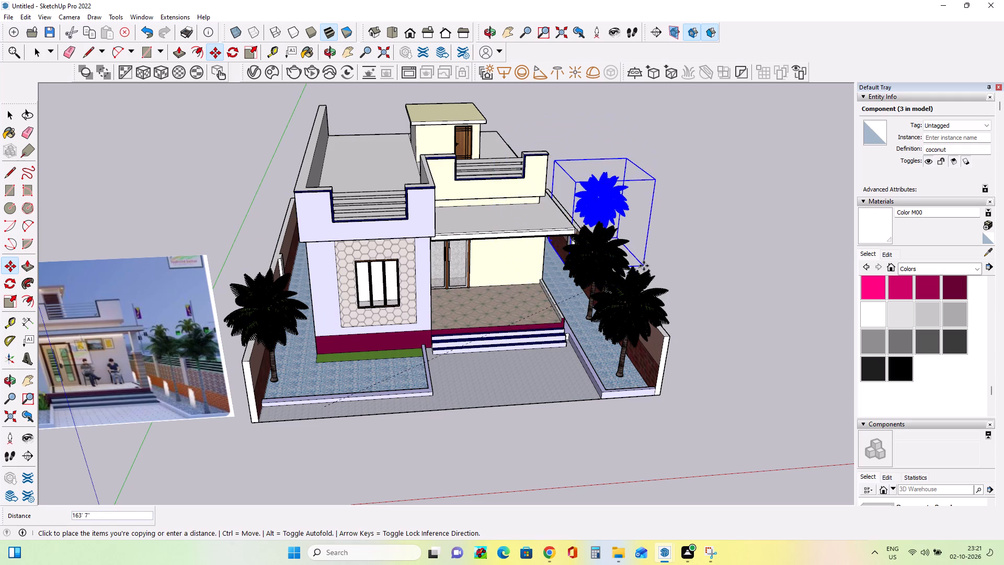
middle_click_drag(644, 266, 345, 324)
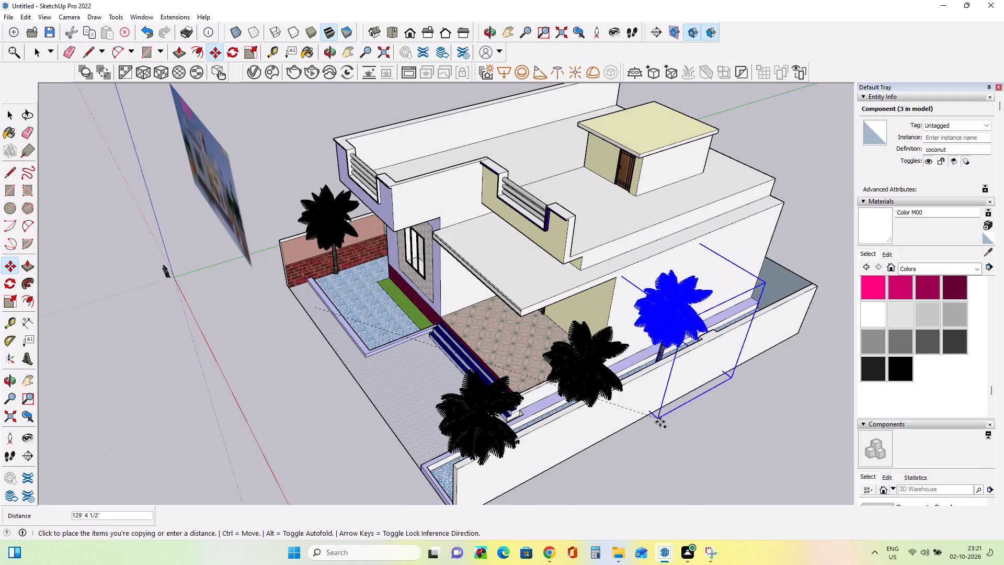
double_click(661, 423)
Copy the rearmost porch-side coconut tree about 109' 7 5/8" across to the window-side strip, behind its front tree.
middle_click_drag(561, 414, 854, 391)
middle_click_drag(556, 347, 620, 347)
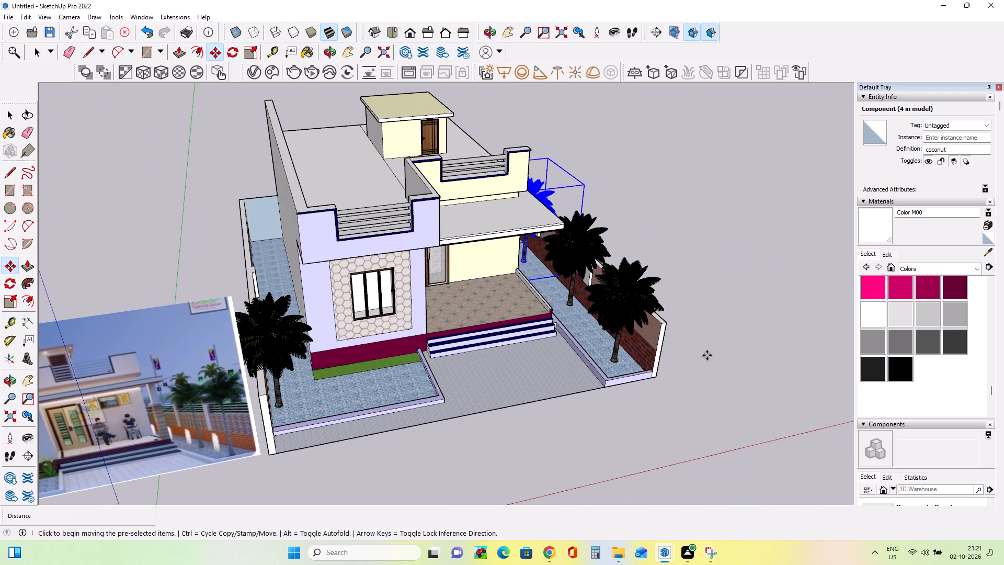
middle_click_drag(697, 355, 605, 333)
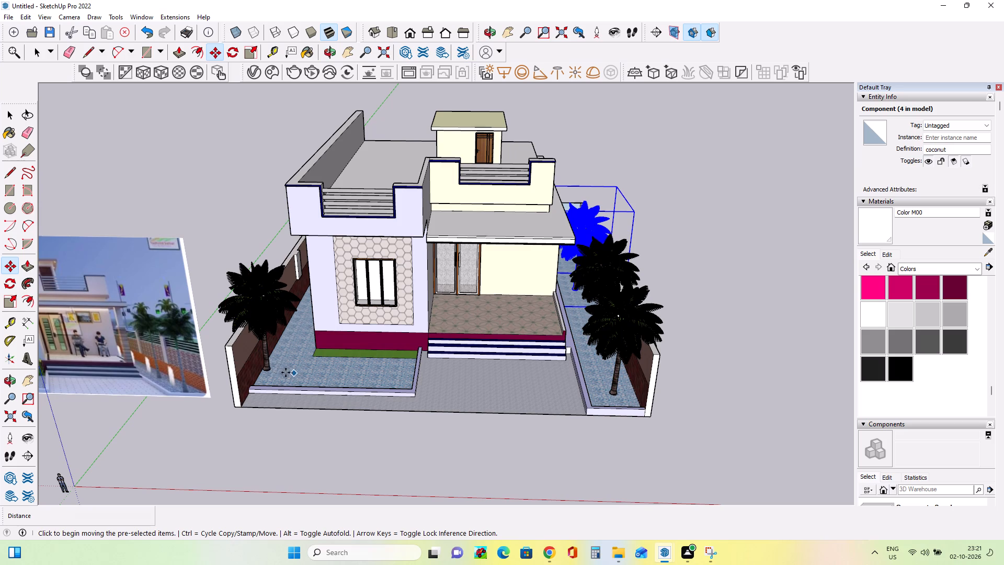
left_click(579, 308)
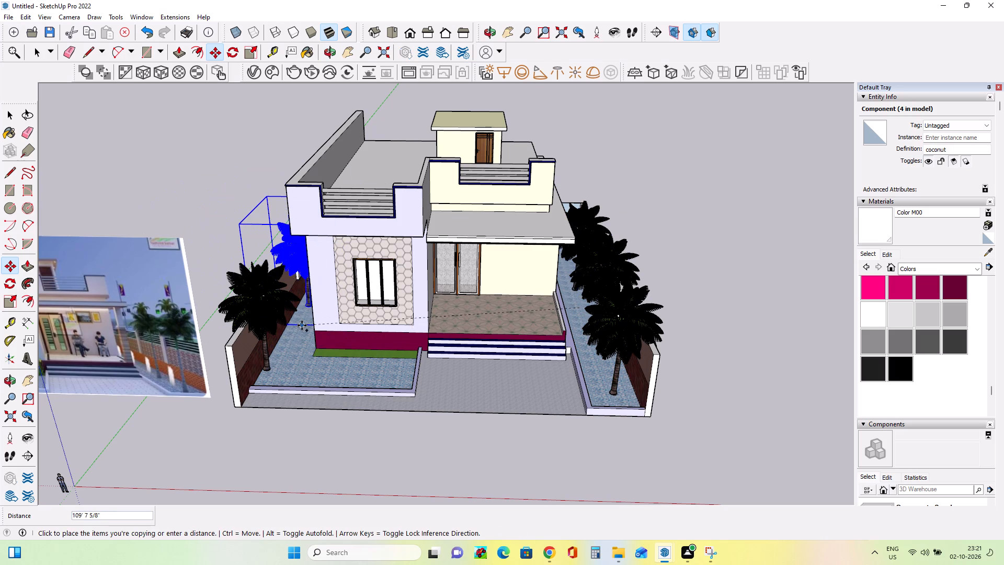
left_click(302, 325)
Scale the rear window-side coconut tree taller along the blue axis by a factor of about 1.43.
middle_click_drag(332, 354, 391, 335)
scroll(411, 340, "down", 1)
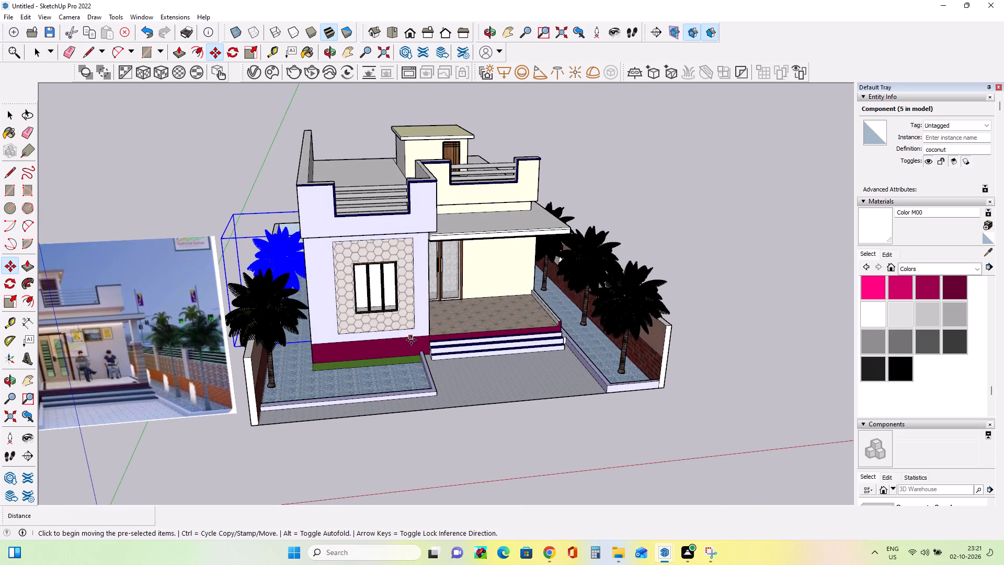
scroll(411, 340, "down", 1)
middle_click_drag(478, 357, 469, 351)
middle_click(480, 340)
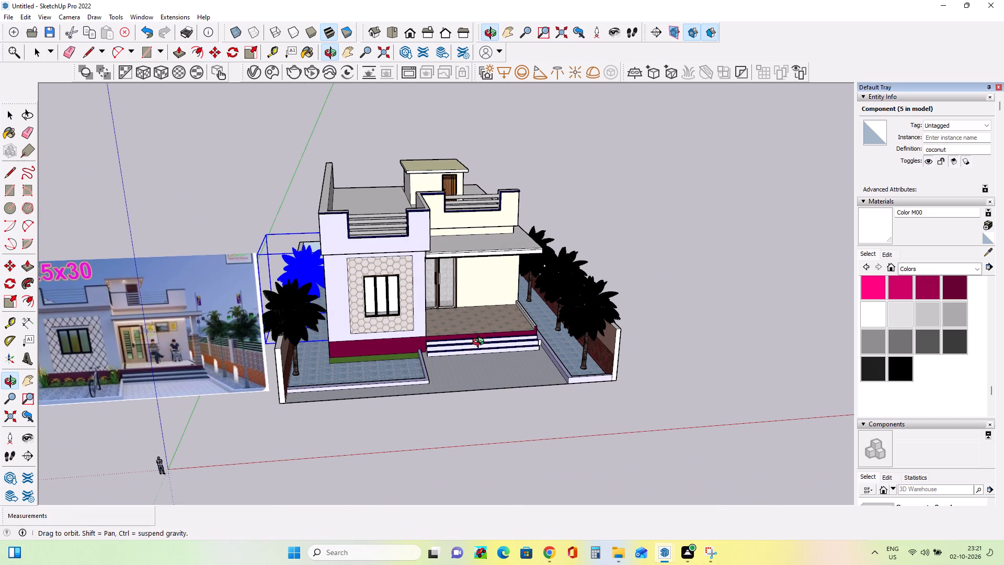
scroll(586, 331, "up", 2)
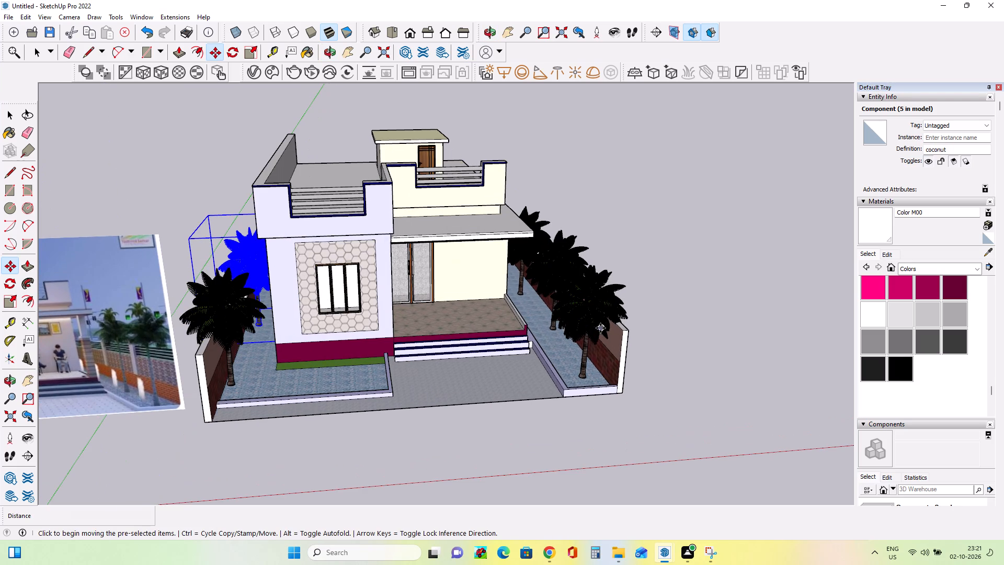
middle_click_drag(600, 328, 598, 338)
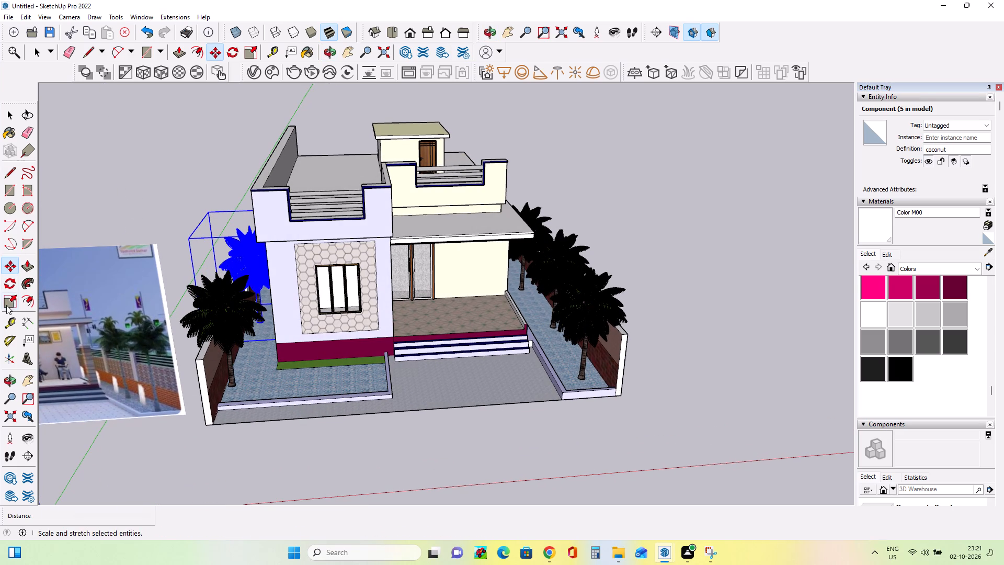
left_click(6, 305)
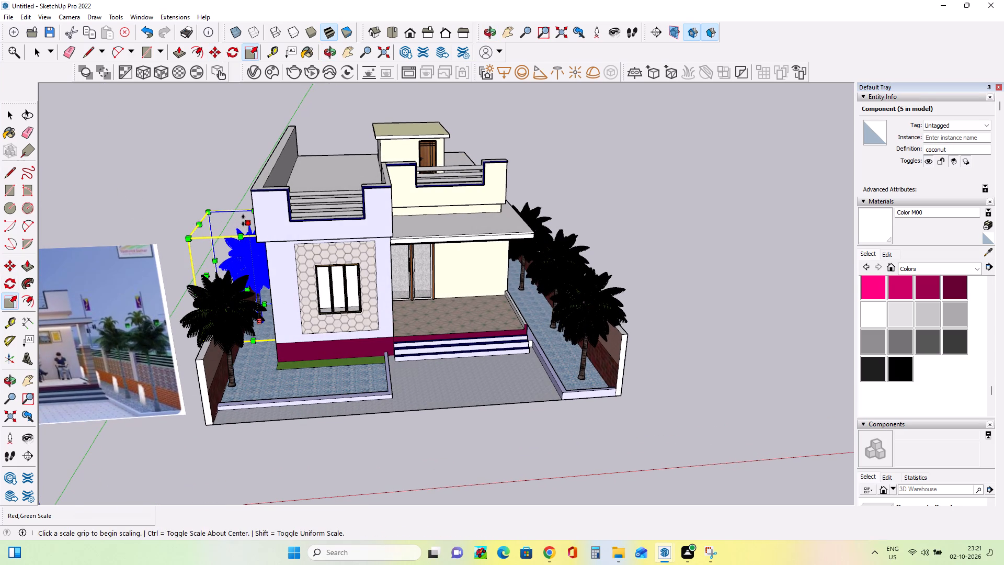
double_click(243, 220)
left_click(246, 177)
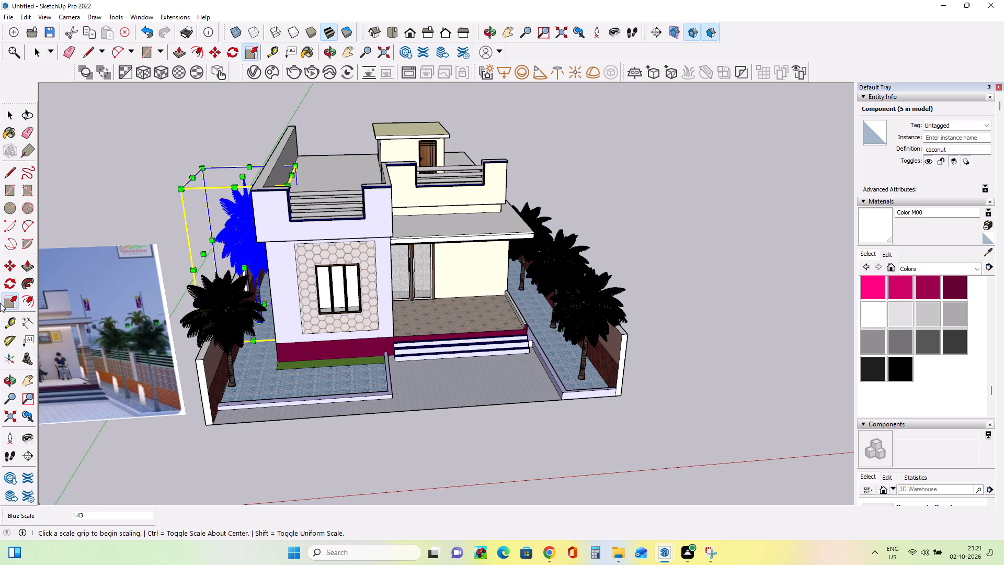
Select the front window-side tree and the three porch-side trees, and scale them taller along the blue axis by about 1.57.
left_click(9, 114)
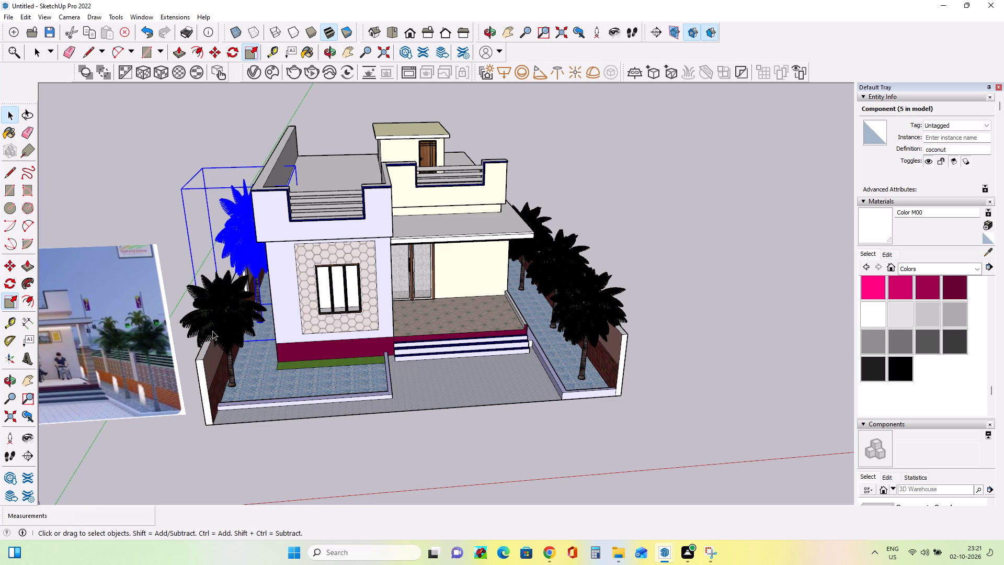
left_click(212, 331)
left_click(230, 332, "ctrl")
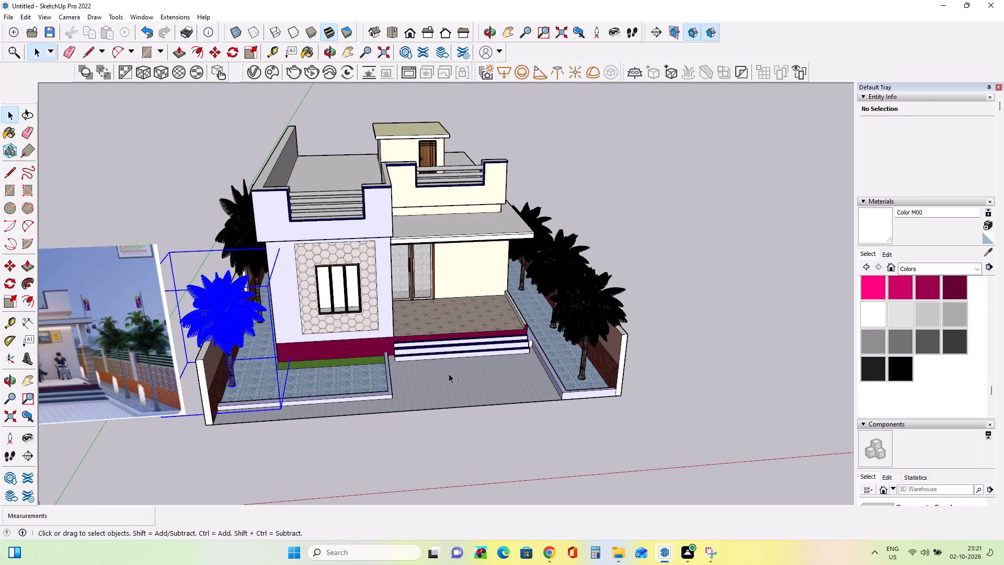
left_click(585, 356, "ctrl")
left_click(559, 266, "ctrl")
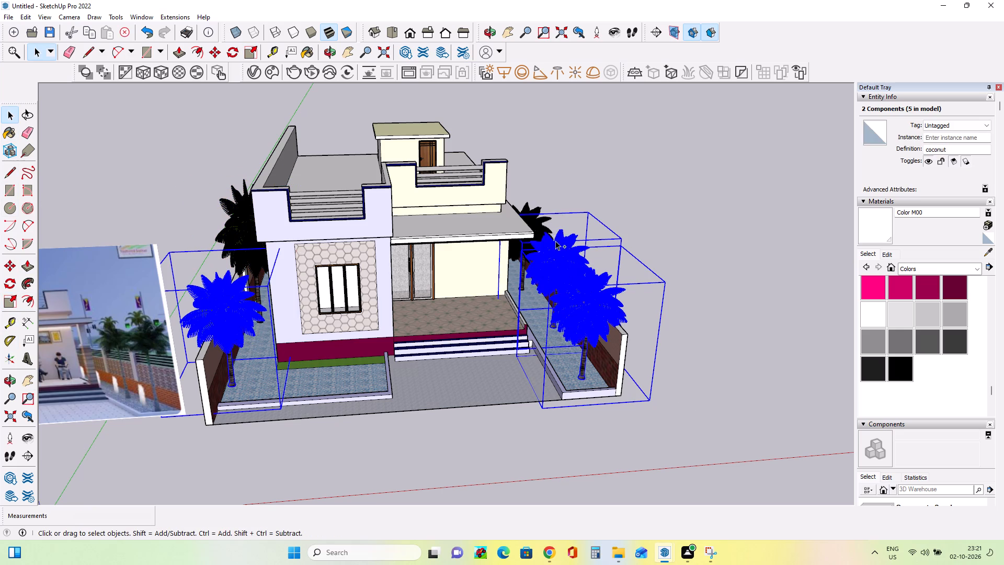
left_click(540, 215, "ctrl")
left_click(4, 298)
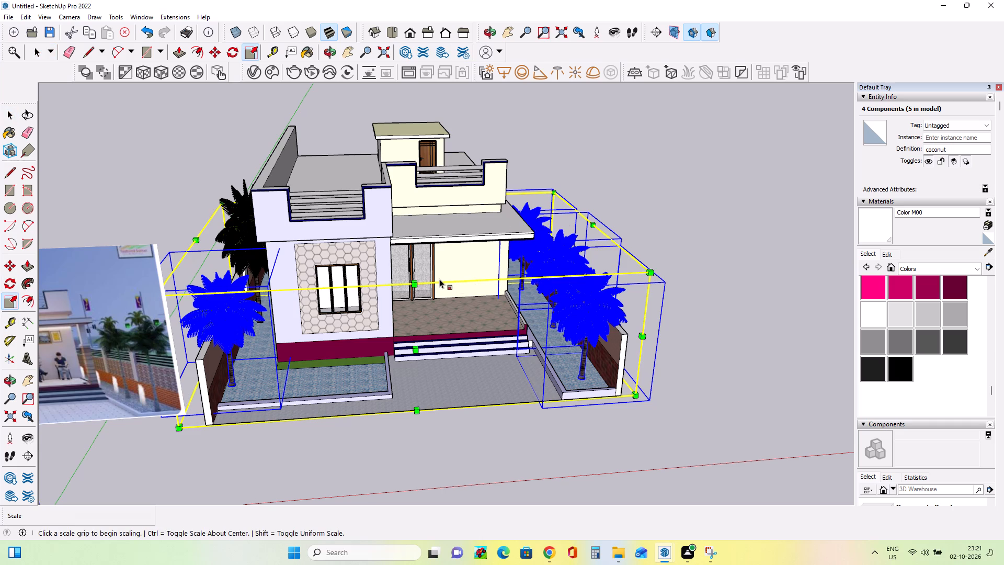
middle_click_drag(445, 276, 372, 387)
middle_click_drag(560, 270, 579, 274)
middle_click_drag(481, 243, 304, 136)
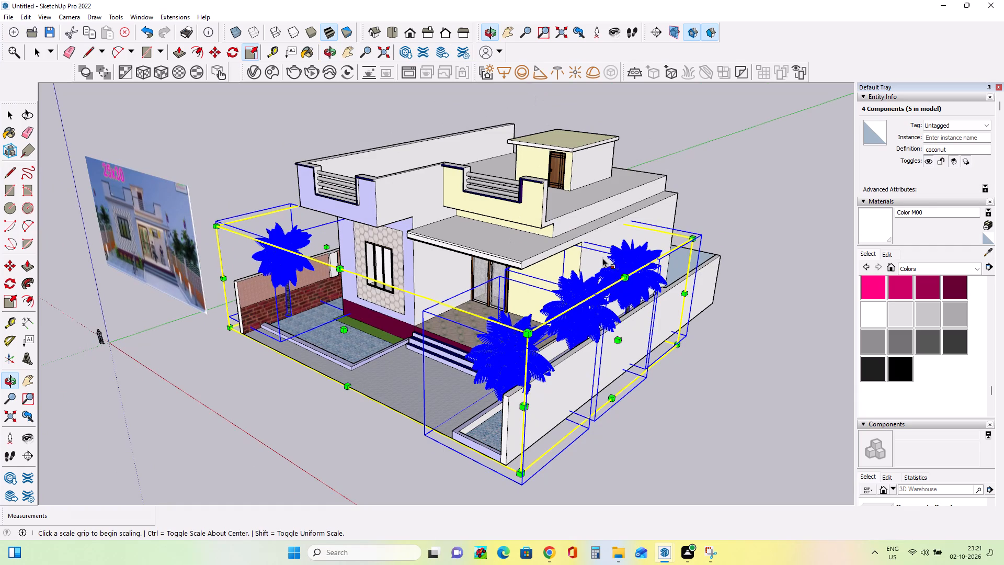
middle_click_drag(538, 267, 638, 165)
left_click(440, 233)
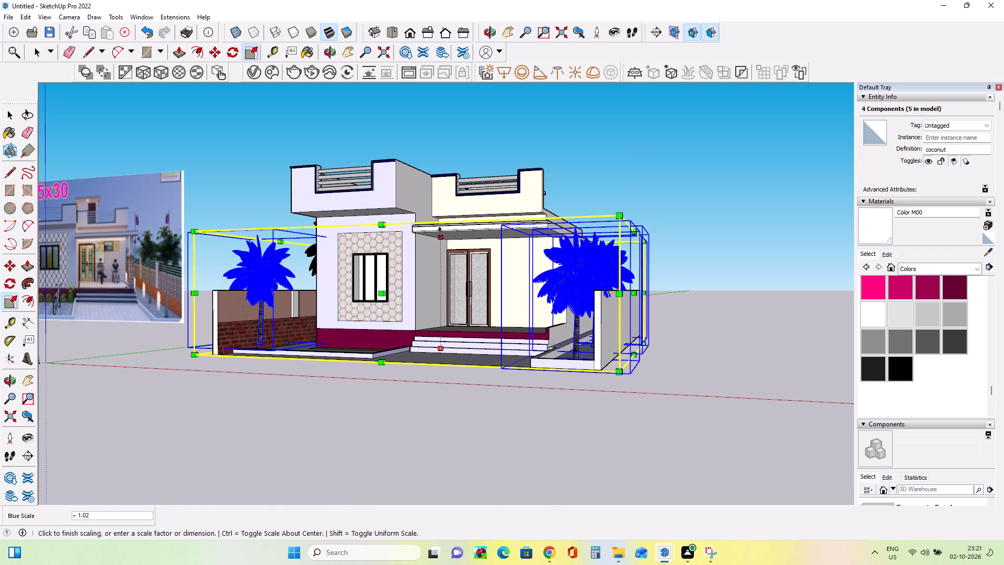
double_click(448, 171)
middle_click_drag(454, 264, 628, 398)
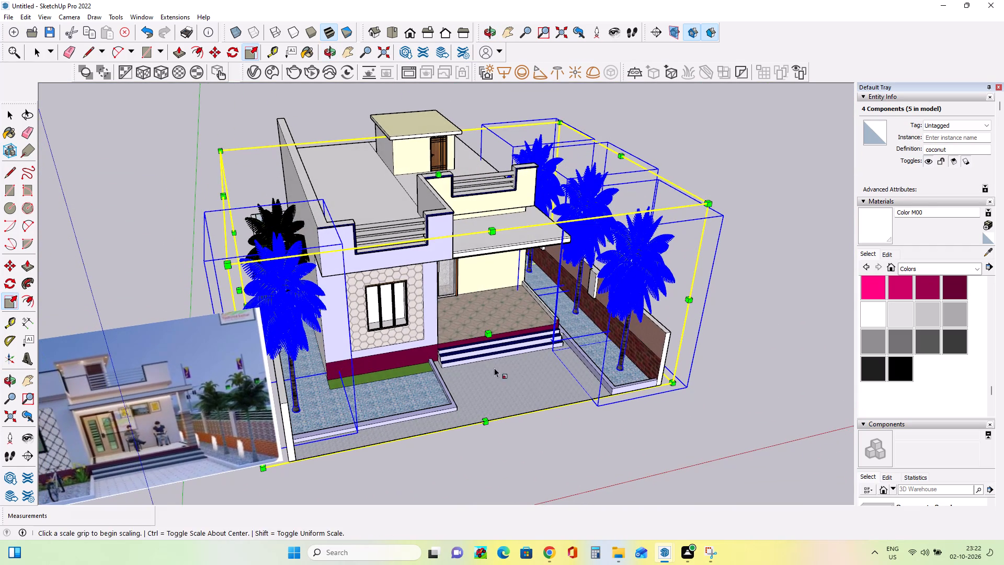
left_click(7, 115)
left_click(118, 133)
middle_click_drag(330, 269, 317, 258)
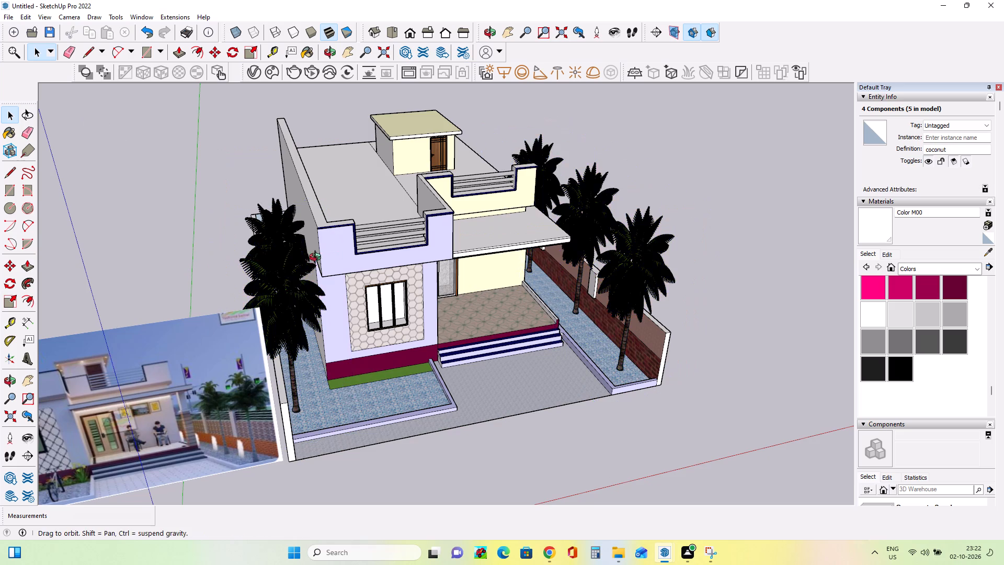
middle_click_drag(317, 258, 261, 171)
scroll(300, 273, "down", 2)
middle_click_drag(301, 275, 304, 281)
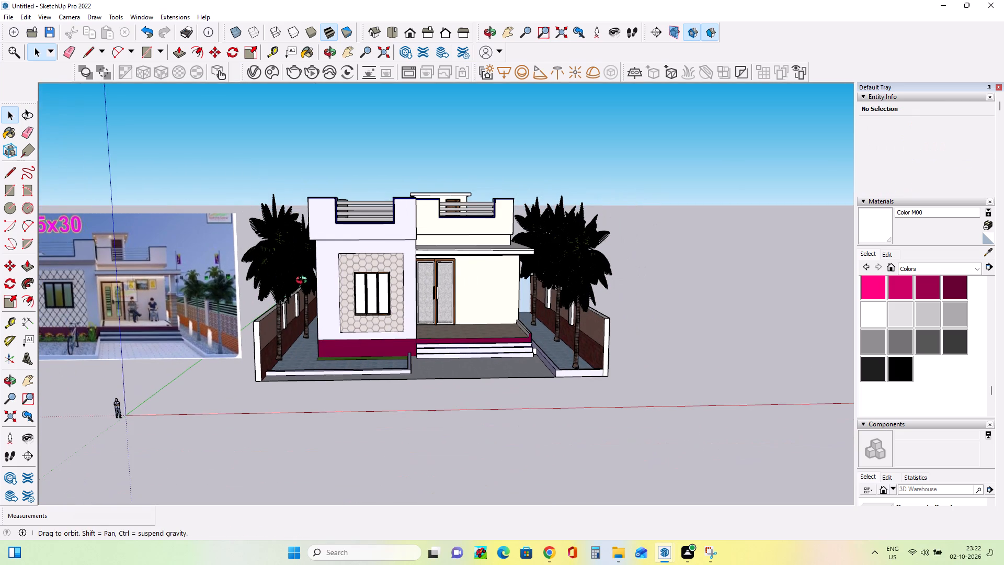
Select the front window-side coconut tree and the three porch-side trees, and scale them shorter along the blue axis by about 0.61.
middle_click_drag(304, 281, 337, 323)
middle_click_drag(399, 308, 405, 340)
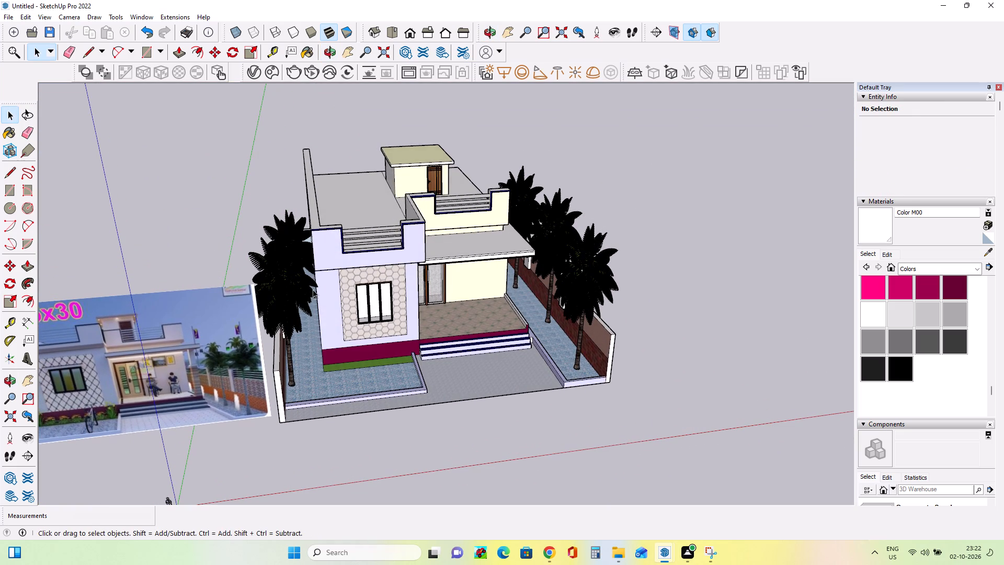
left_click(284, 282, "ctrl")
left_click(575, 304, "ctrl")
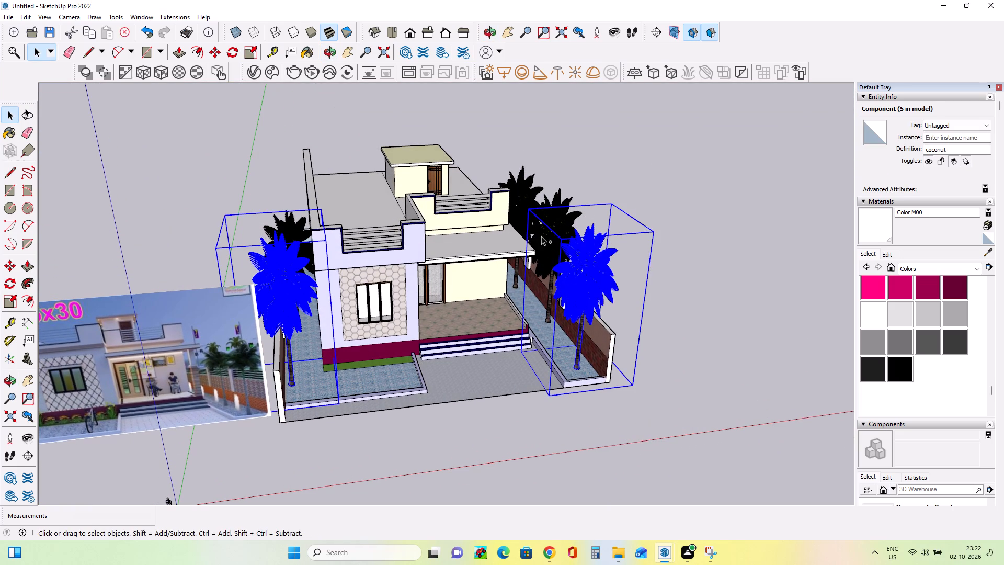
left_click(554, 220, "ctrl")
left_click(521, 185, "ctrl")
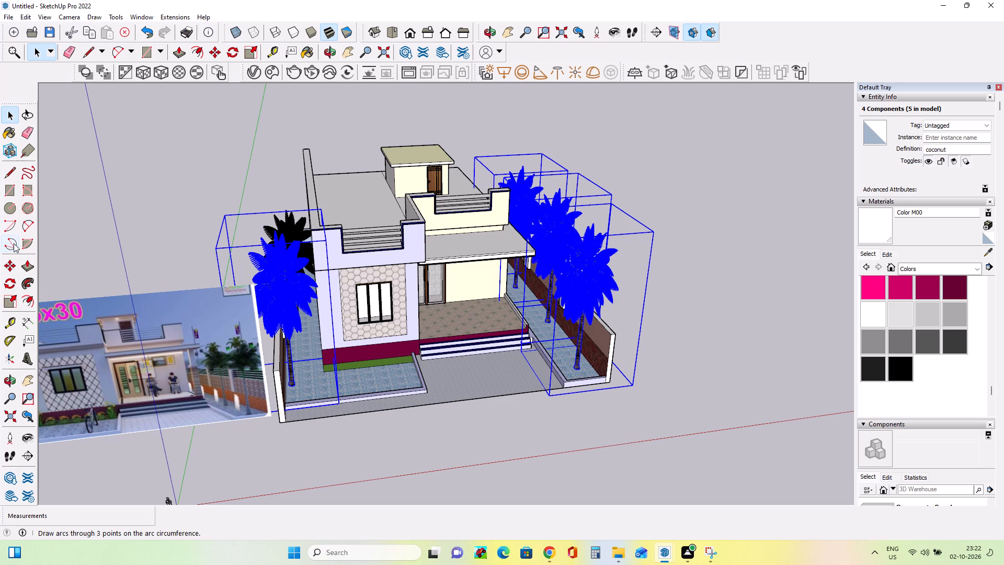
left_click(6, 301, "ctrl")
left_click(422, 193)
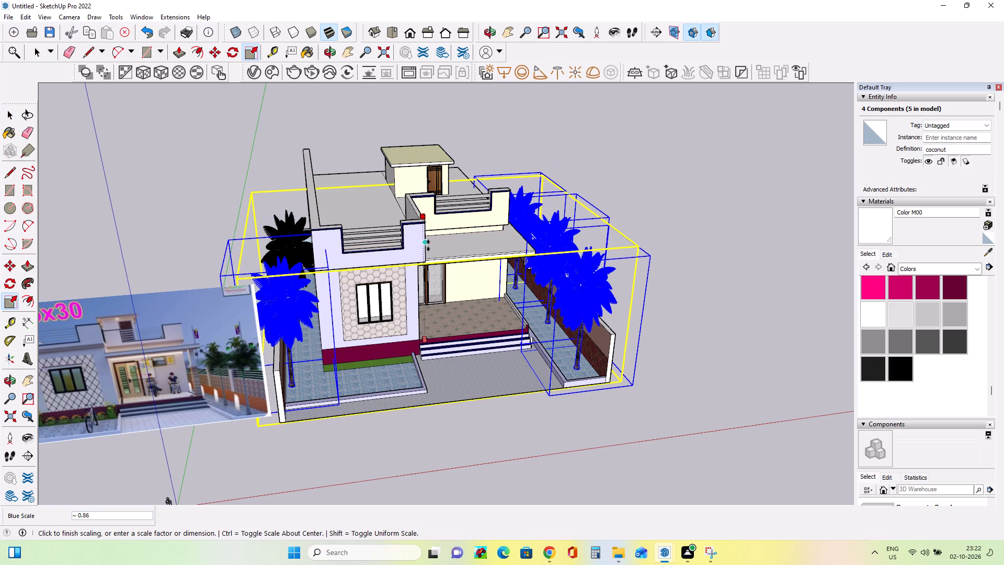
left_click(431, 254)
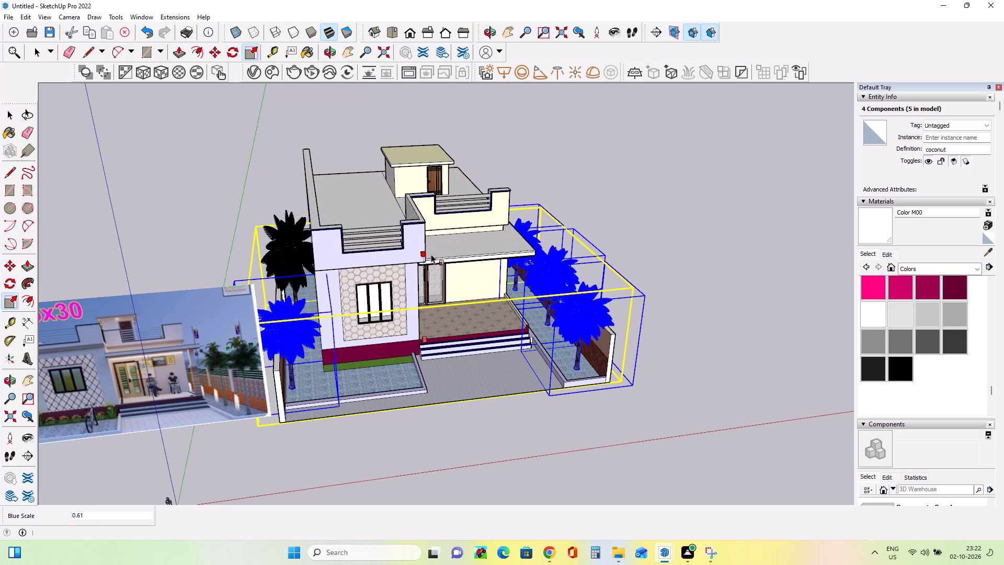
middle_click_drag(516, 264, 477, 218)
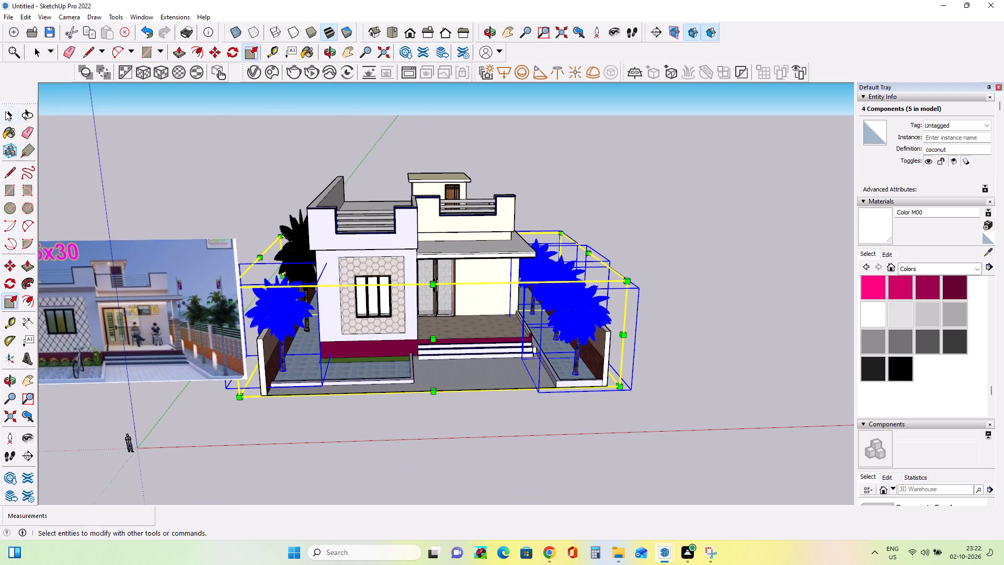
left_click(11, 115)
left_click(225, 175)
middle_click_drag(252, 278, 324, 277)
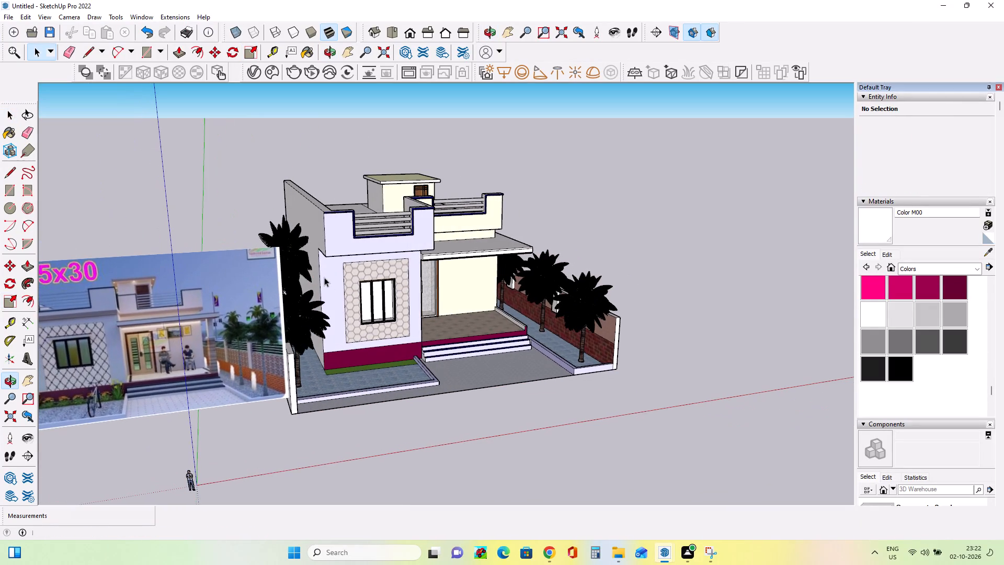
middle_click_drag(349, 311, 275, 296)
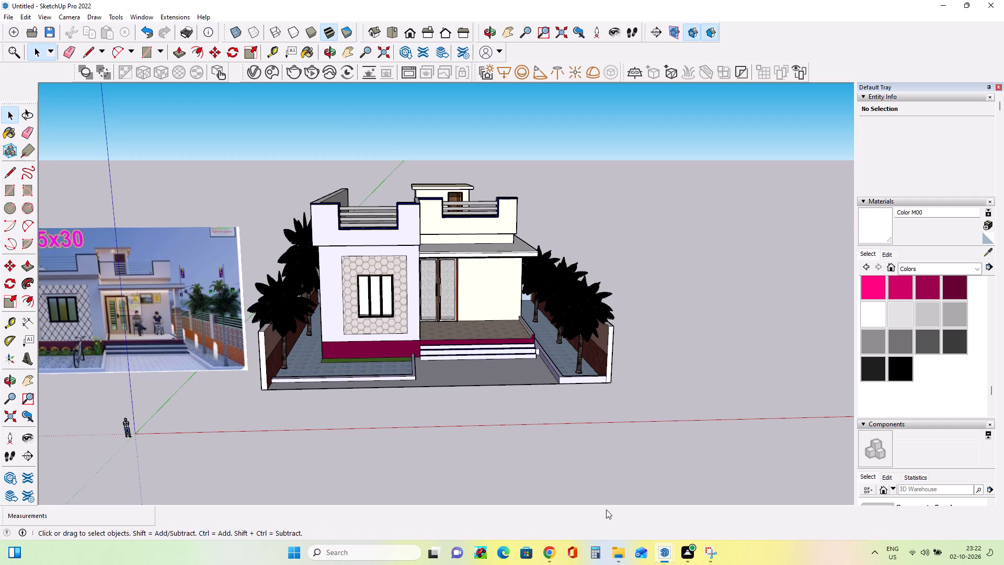
Switch to the 3D Warehouse results in Chrome and download the 1.1 MB green-leaved coconut tree model.
left_click(557, 558)
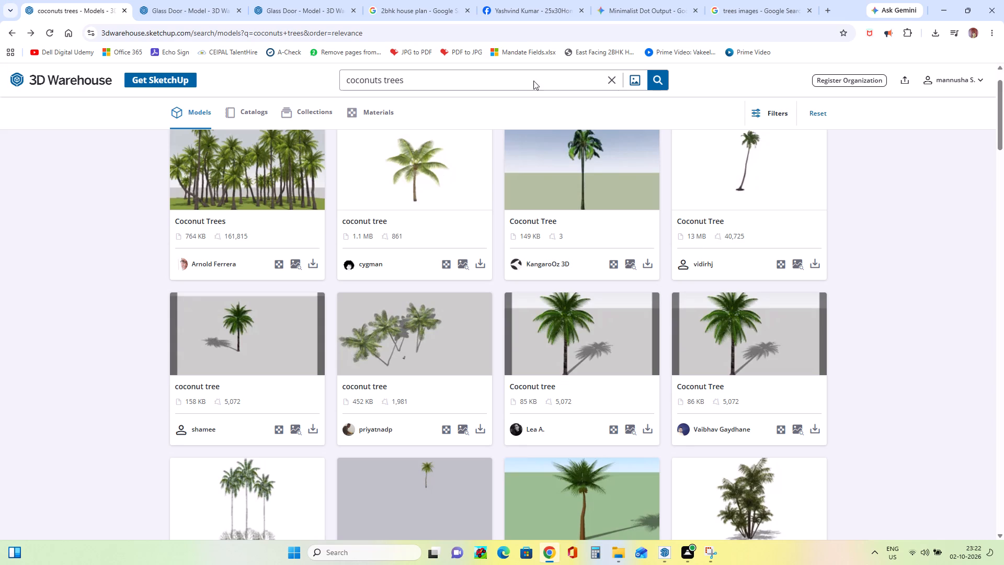
left_click(430, 79)
left_click(480, 262)
left_click(510, 289)
left_click(943, 13)
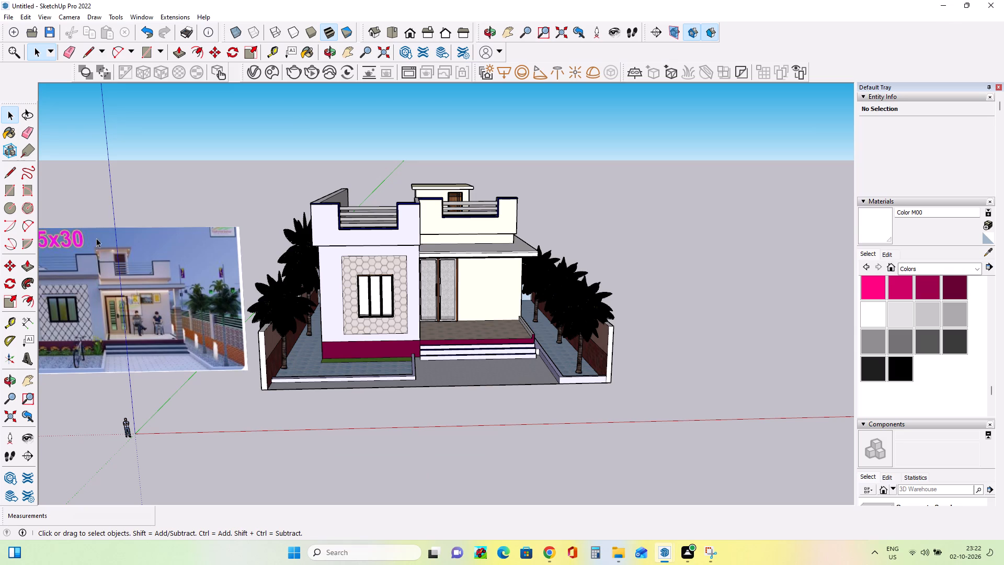
Import the coconut (1) file from Downloads into the SketchUp model and place it on the ground beyond the porch-side boundary wall.
left_click(10, 19)
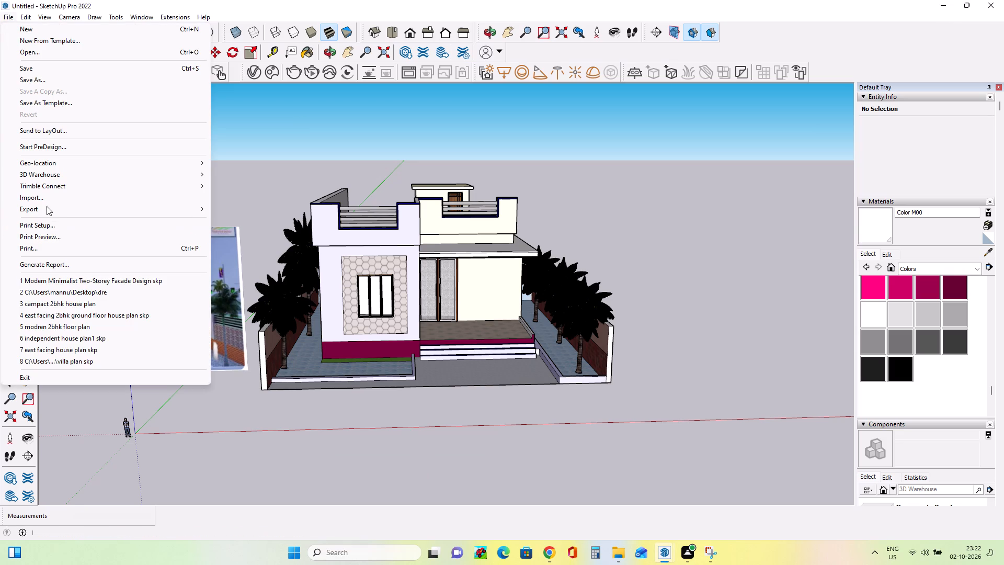
left_click(49, 193)
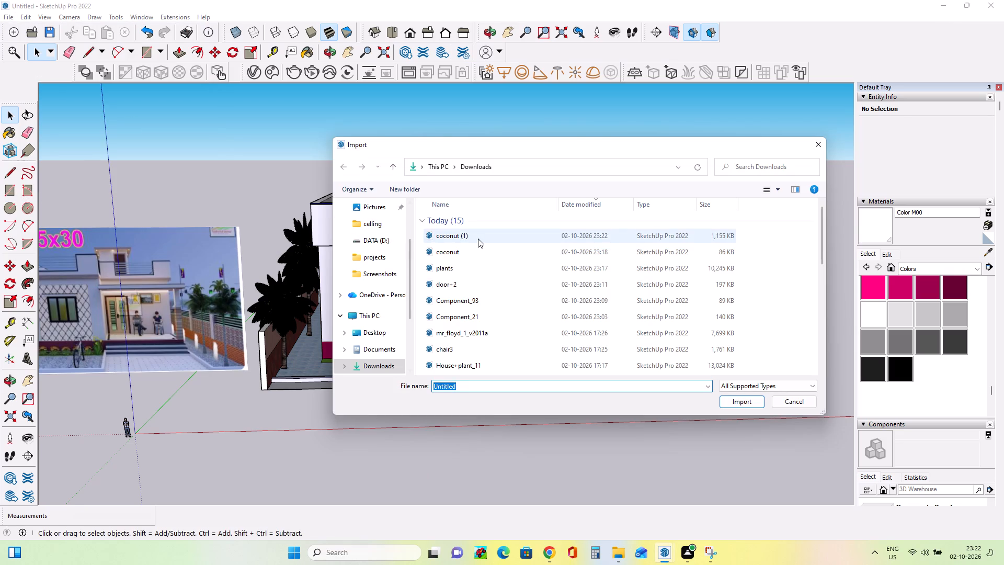
left_click(478, 239)
left_click(731, 401)
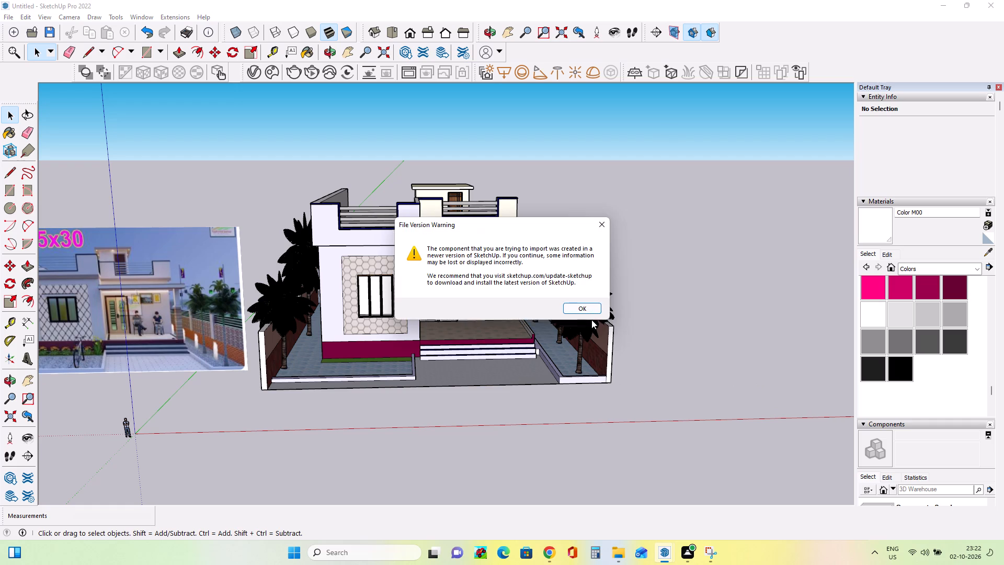
left_click(587, 310)
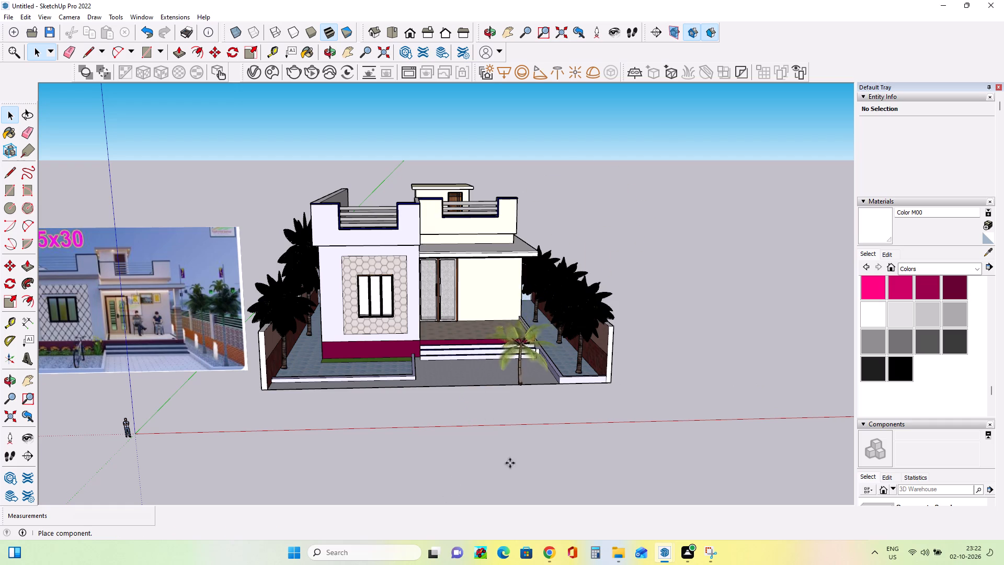
left_click(700, 431)
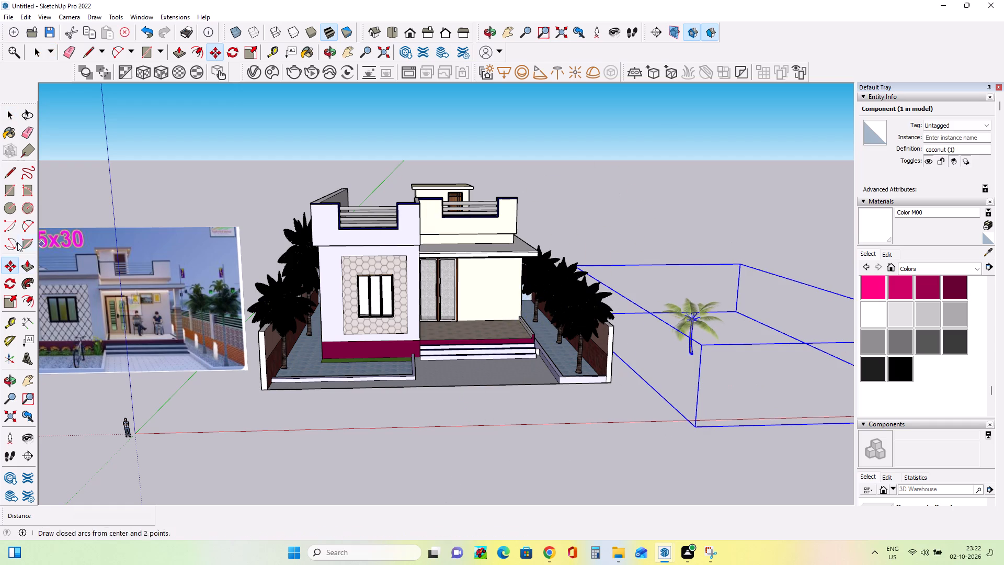
Delete all five old black coconut trees from the porch-side and window-side strips.
left_click(9, 111)
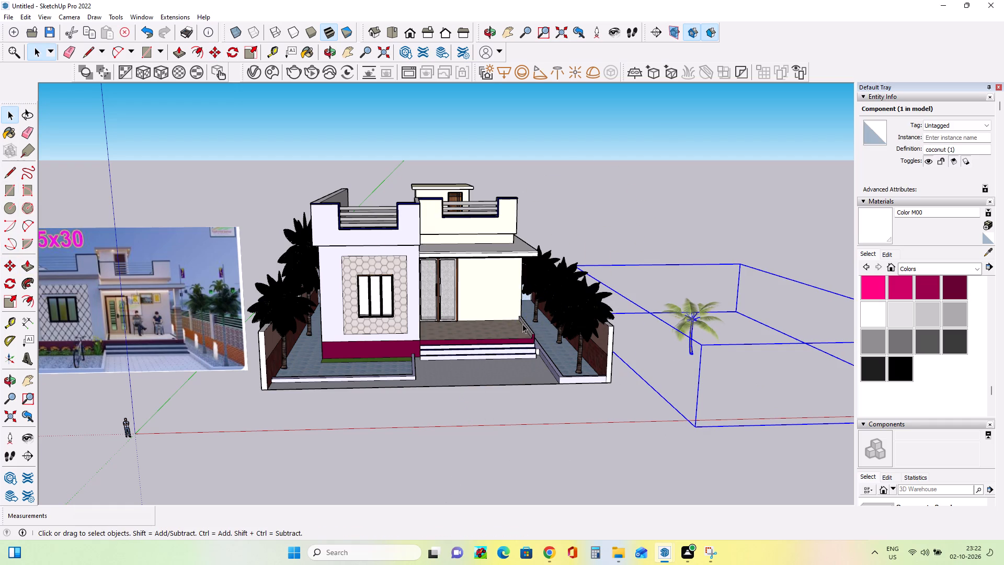
left_click(574, 327)
key("Delete")
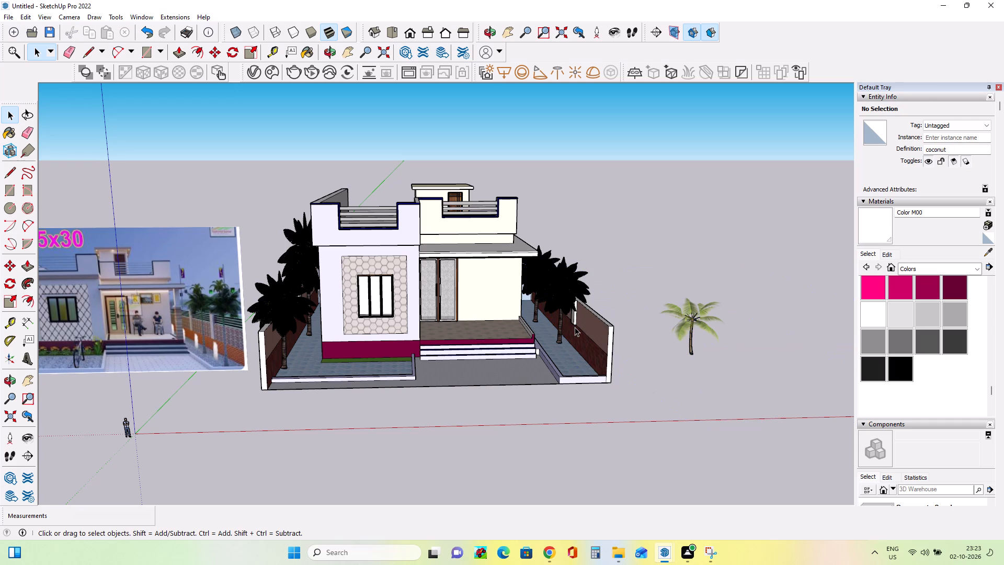
left_click(556, 311)
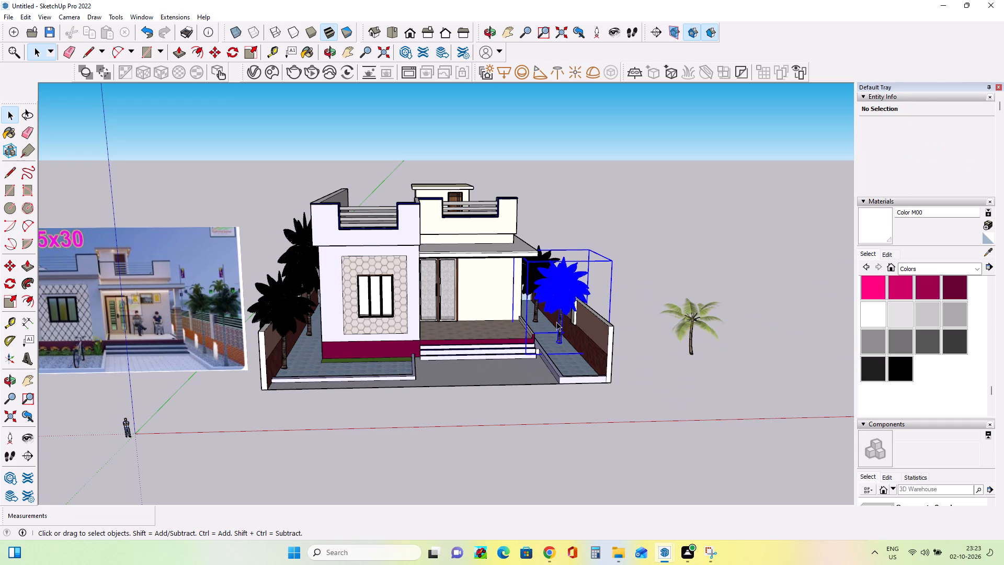
key("Delete")
left_click(542, 288)
key("Delete")
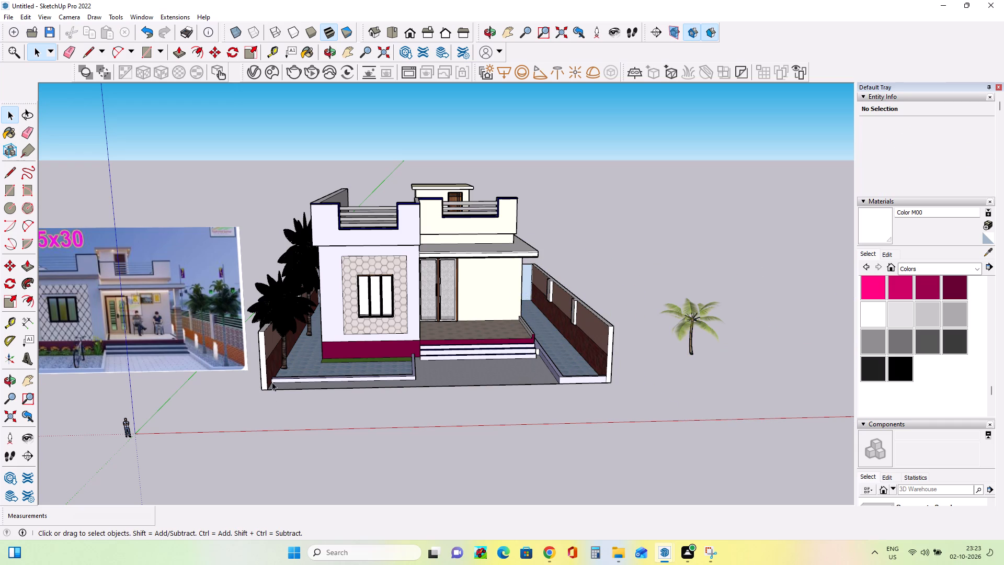
left_click(292, 329)
key("Delete")
left_click(290, 325)
key("Delete")
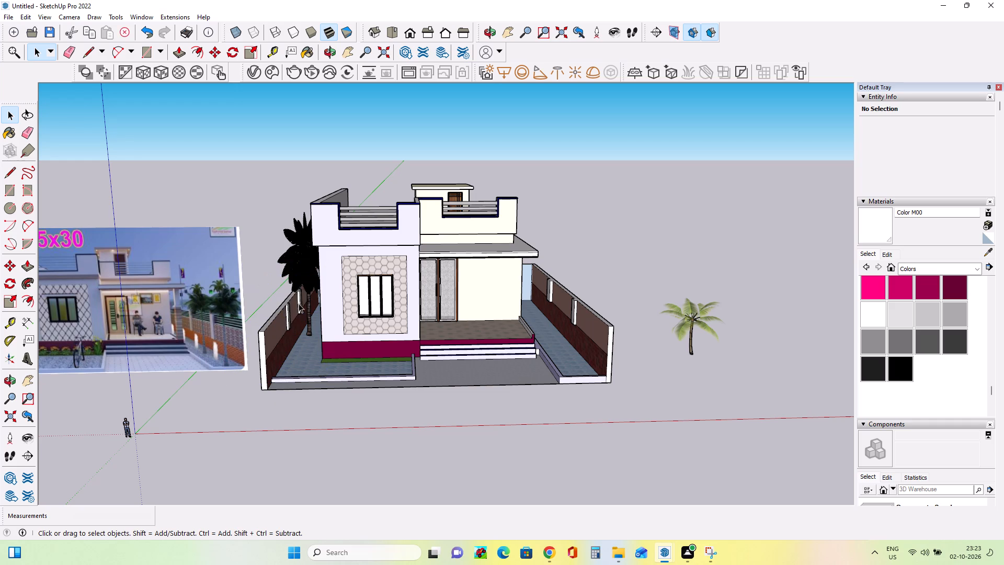
double_click(302, 282)
key("Delete")
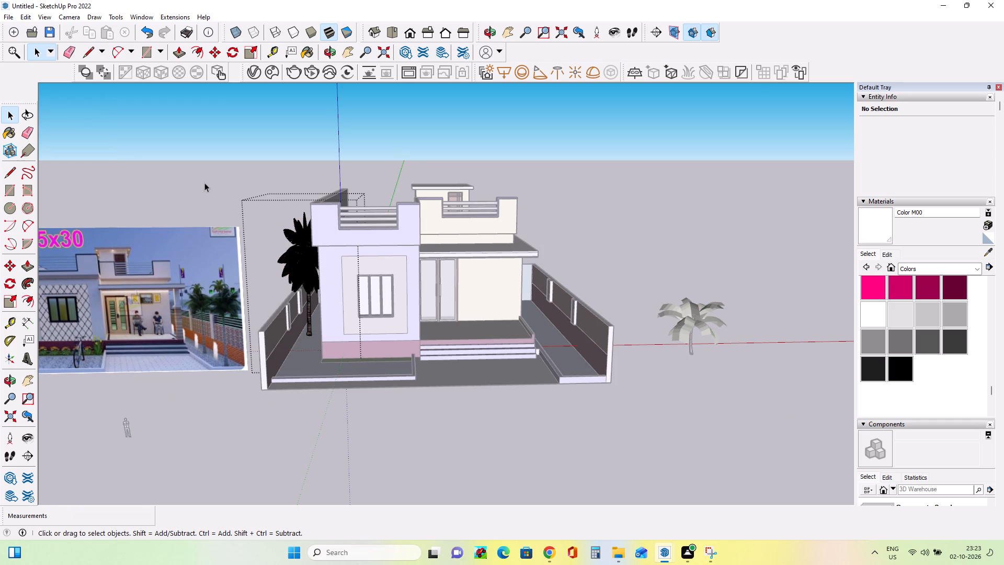
double_click(201, 158)
left_click(299, 279)
key("Delete")
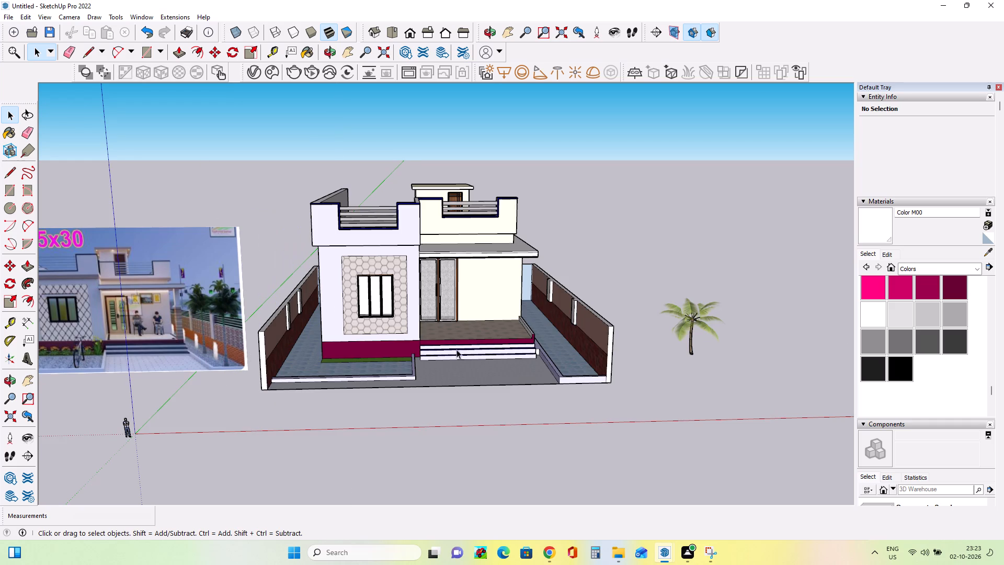
Move the new coconut tree about 57' 10 9/16" into the front end of the porch-side strip.
left_click(689, 328)
scroll(669, 403, "down", 6)
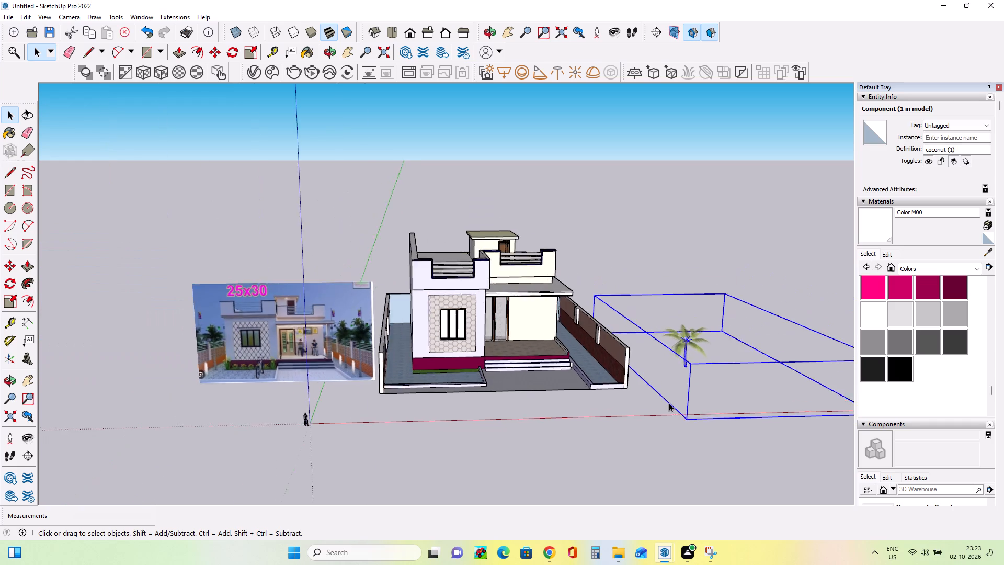
scroll(669, 403, "down", 5)
scroll(672, 406, "up", 10)
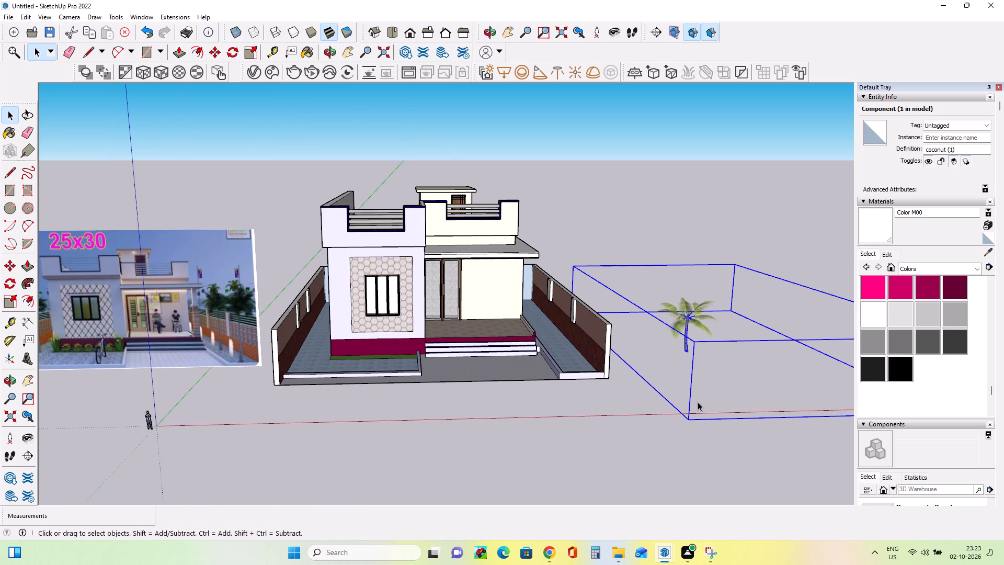
scroll(0, 339, "up", 1)
left_click(13, 264)
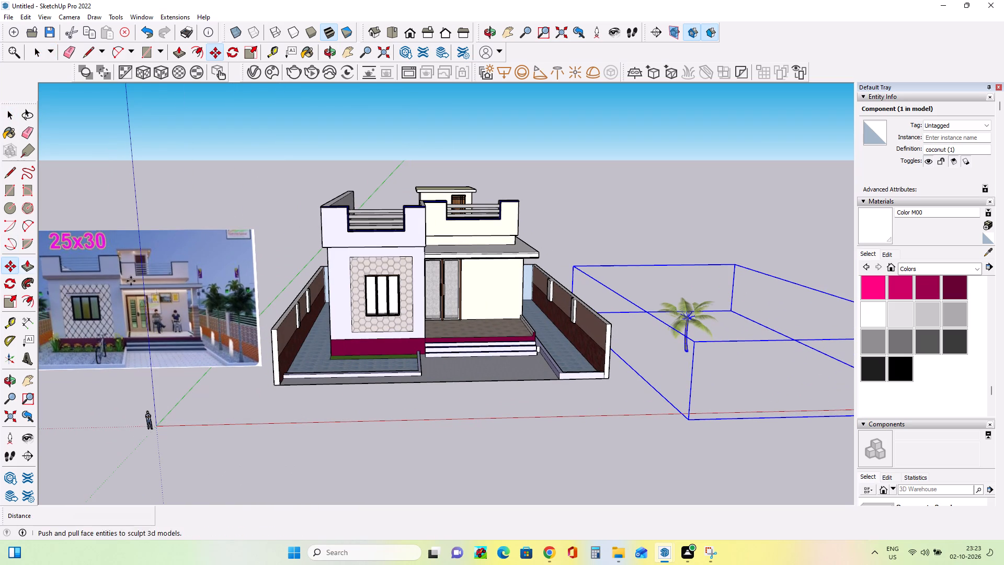
left_click(693, 424)
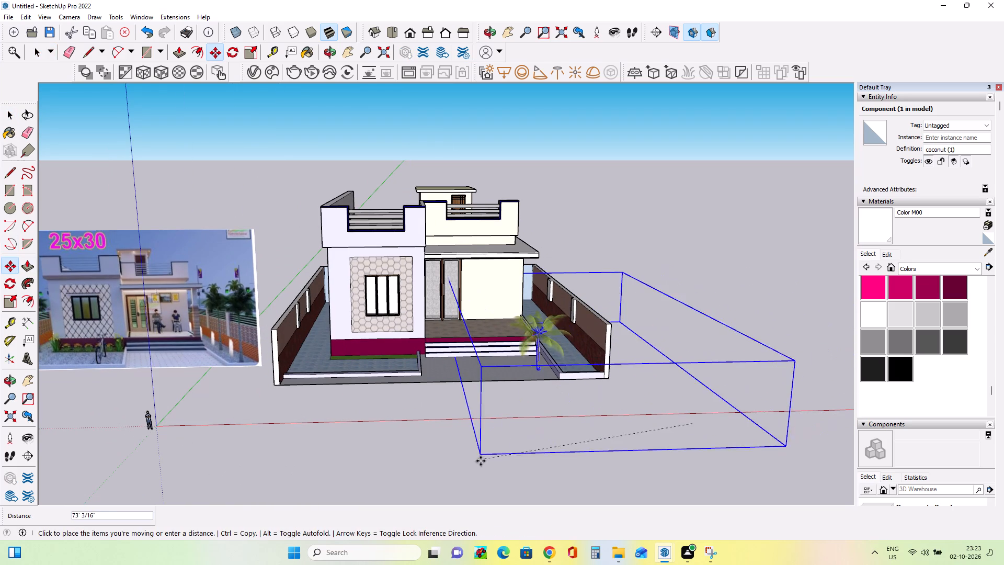
left_click(530, 451)
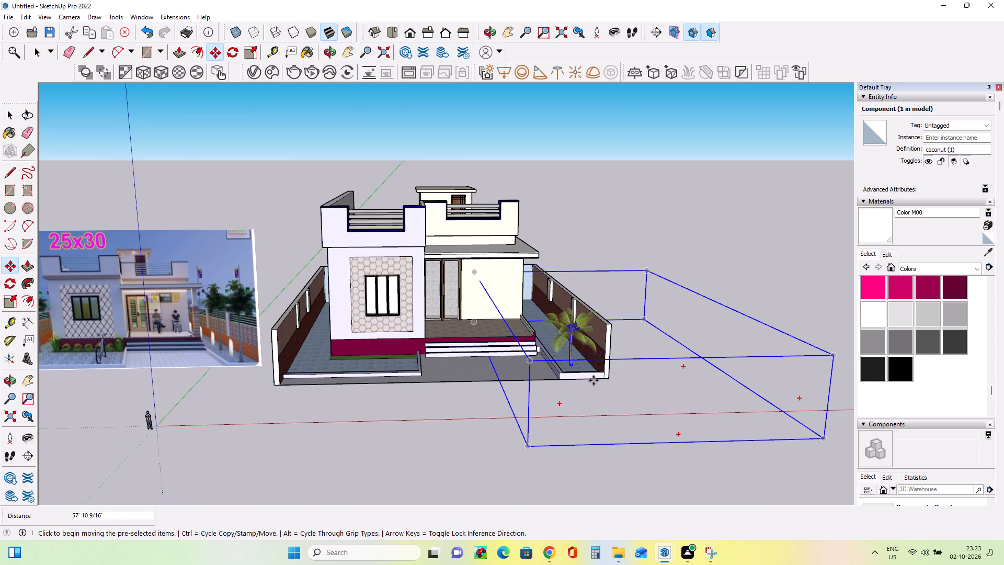
Copy the new coconut tree twice toward the rear of the porch-side strip, the last about 35' 7 1/8" behind the middle one.
middle_click_drag(596, 383, 604, 415)
scroll(595, 399, "up", 8)
middle_click_drag(590, 406, 590, 410)
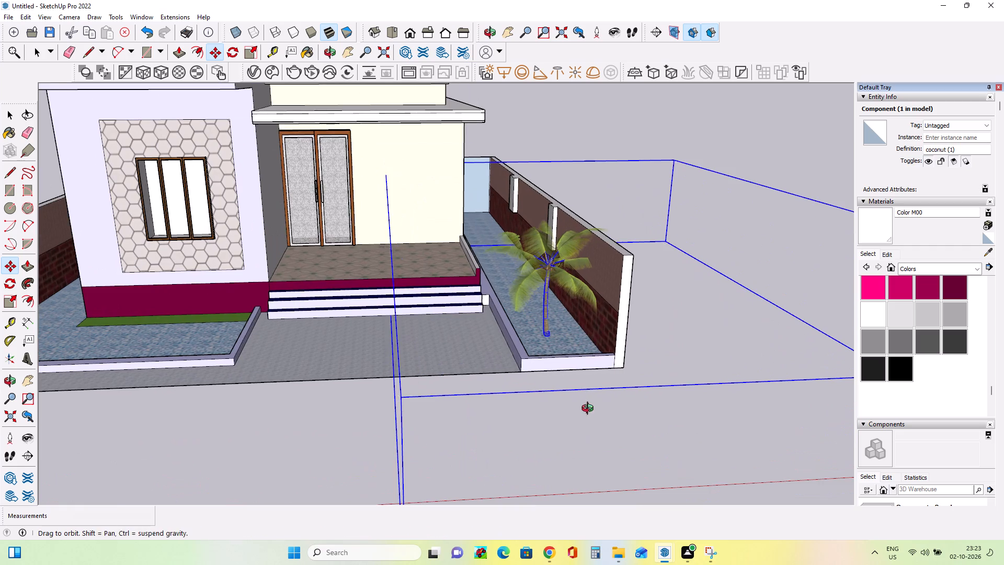
middle_click_drag(590, 410, 602, 428)
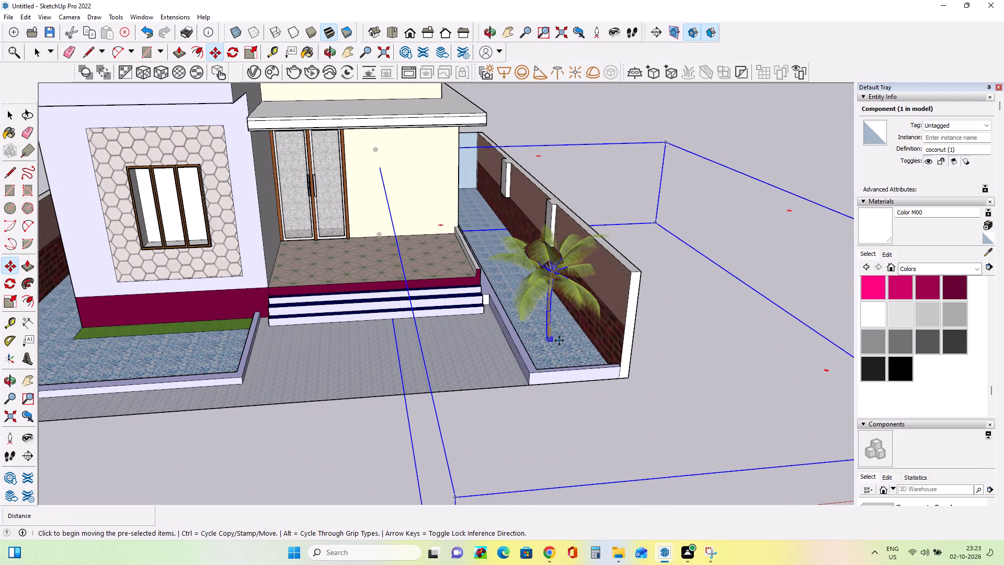
left_click(551, 339, "ctrl")
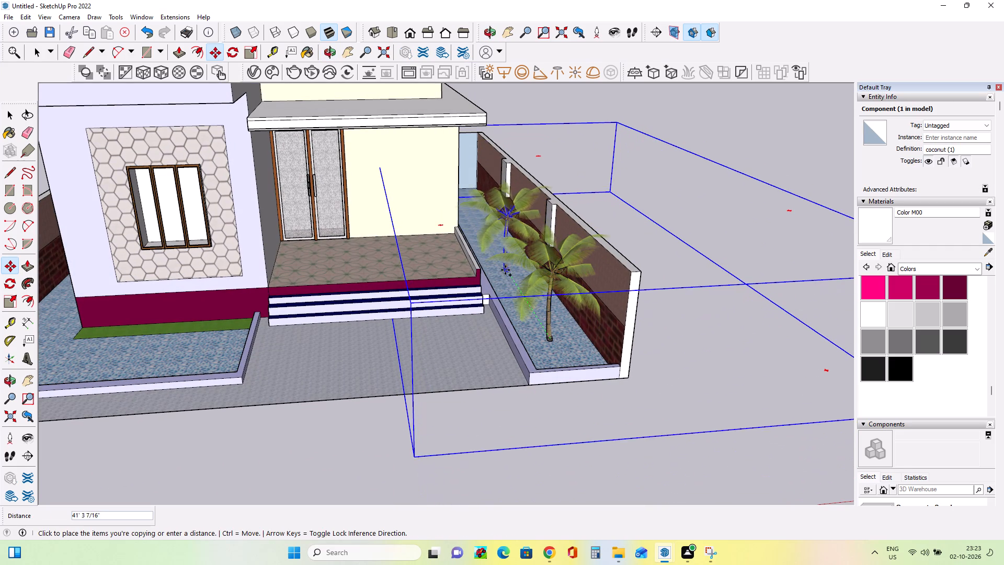
left_click(507, 274)
left_click(508, 273)
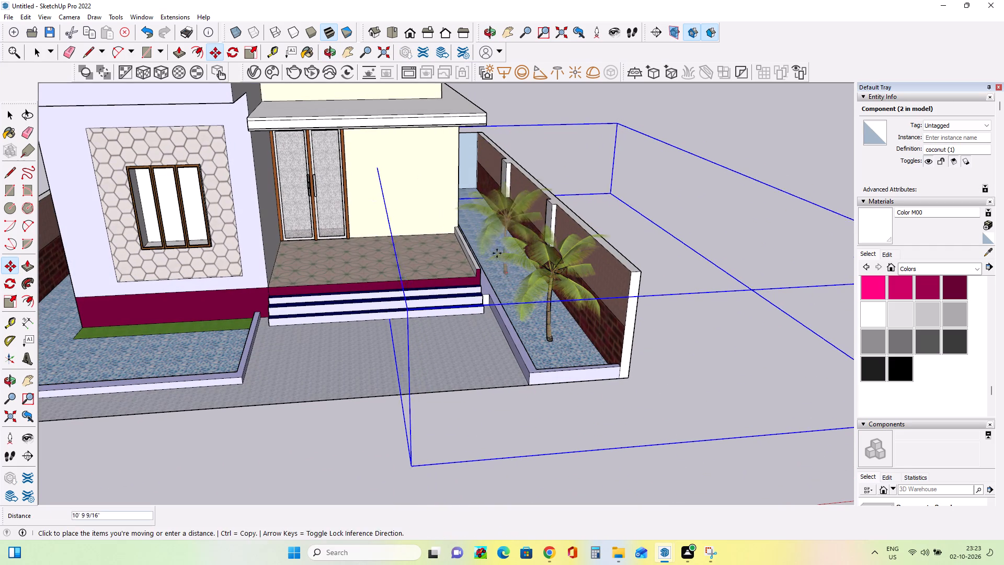
left_click(479, 234)
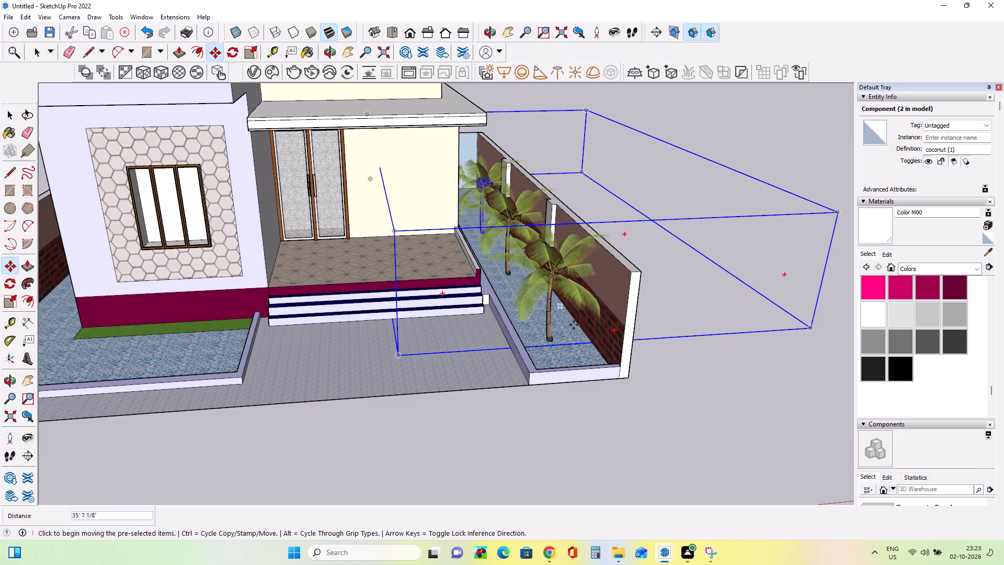
Copy the coconut tree about 105' 8 3/8" into the window-side strip, and copy it again about 61' 3 1/16" toward the front.
scroll(623, 342, "down", 7)
left_click(583, 345)
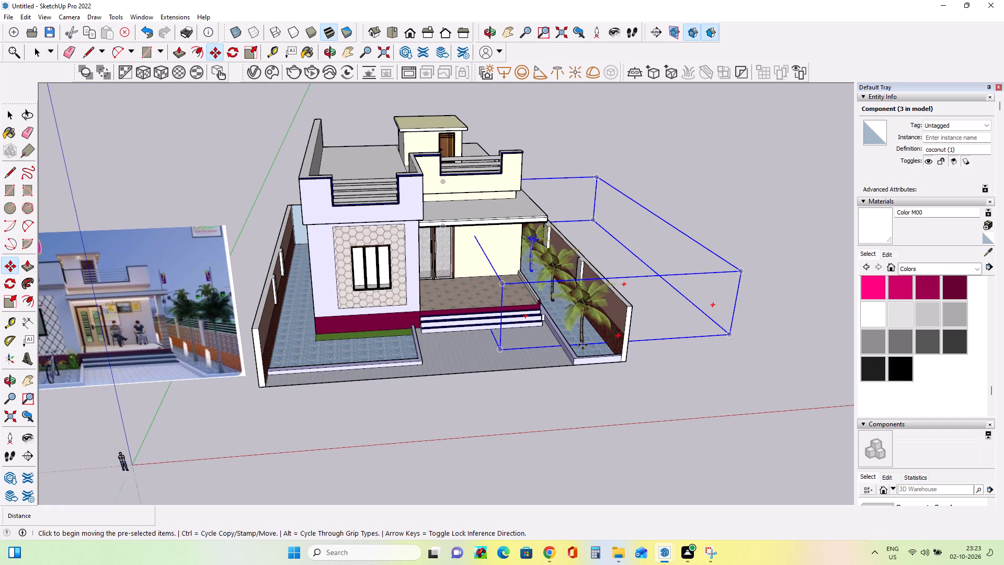
left_click(294, 372)
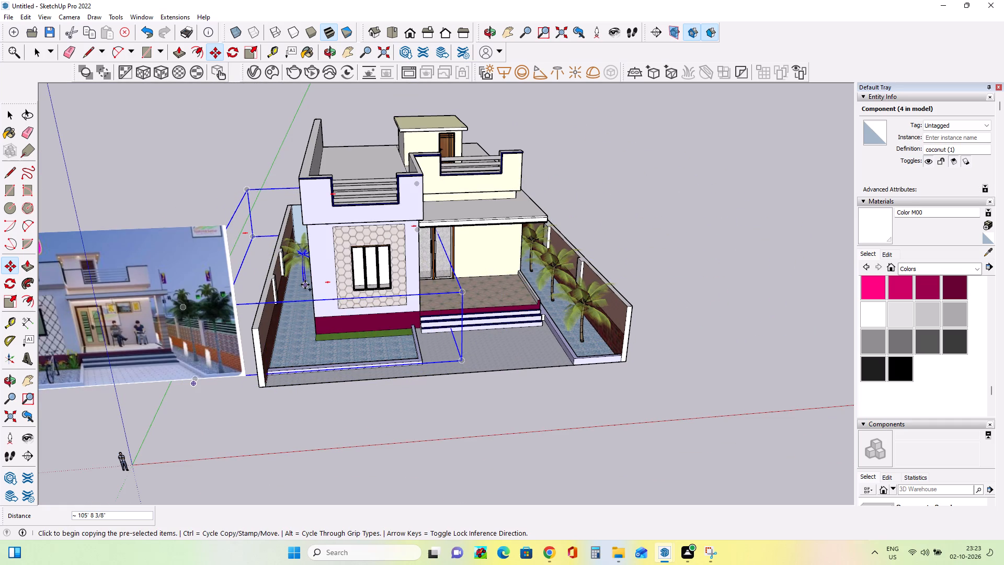
left_click(305, 285)
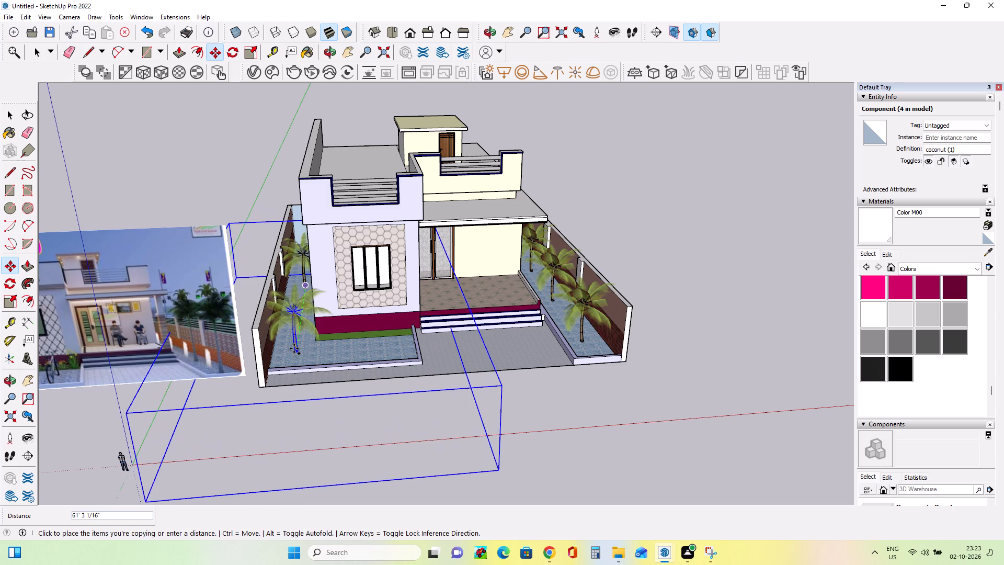
left_click(294, 348)
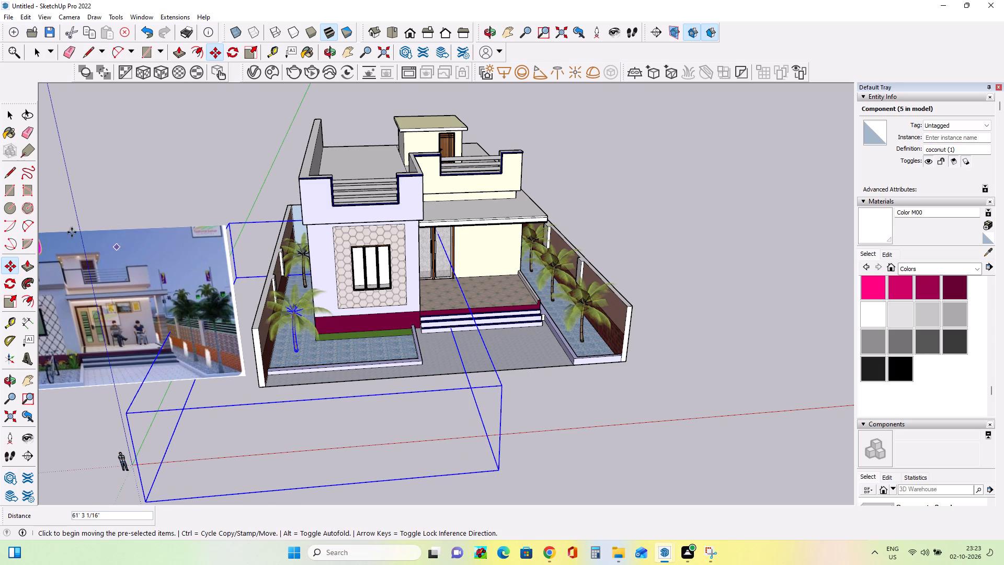
Scale all five coconut trees together to 2.00 in height along the blue axis.
left_click(13, 120)
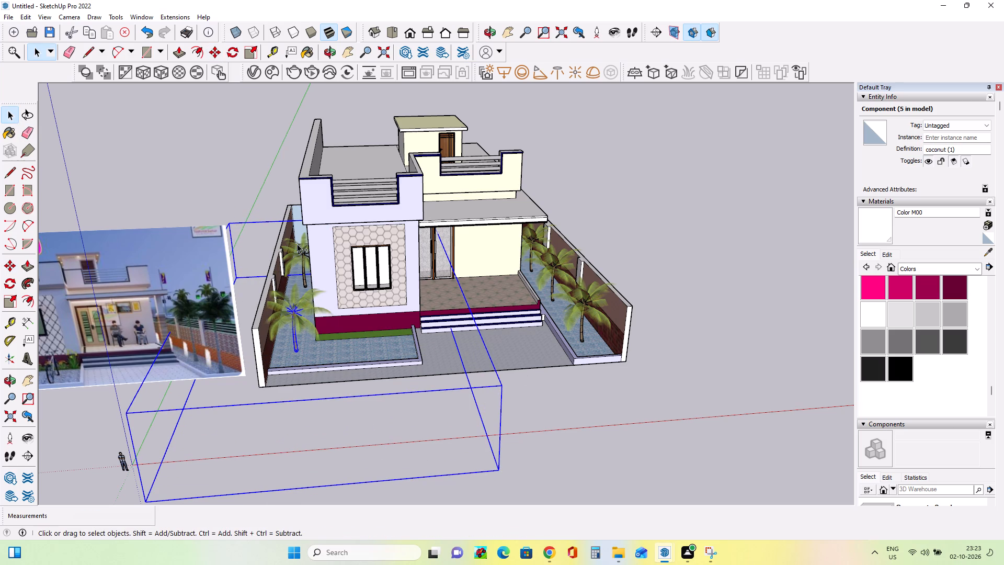
left_click(297, 244)
left_click(576, 323, "ctrl")
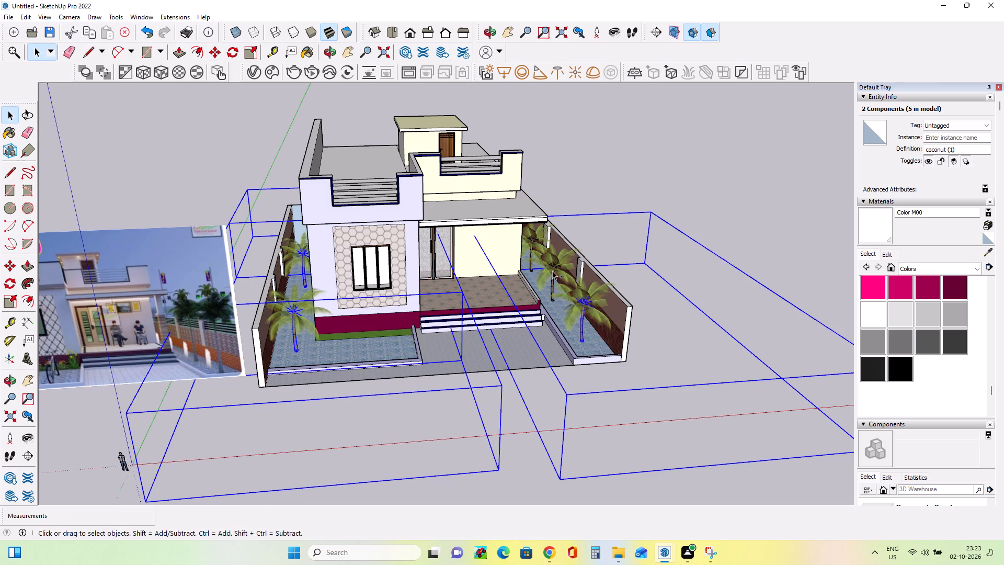
left_click(552, 263, "ctrl")
left_click(533, 241, "ctrl")
middle_click_drag(583, 492, 488, 489)
left_click(9, 299)
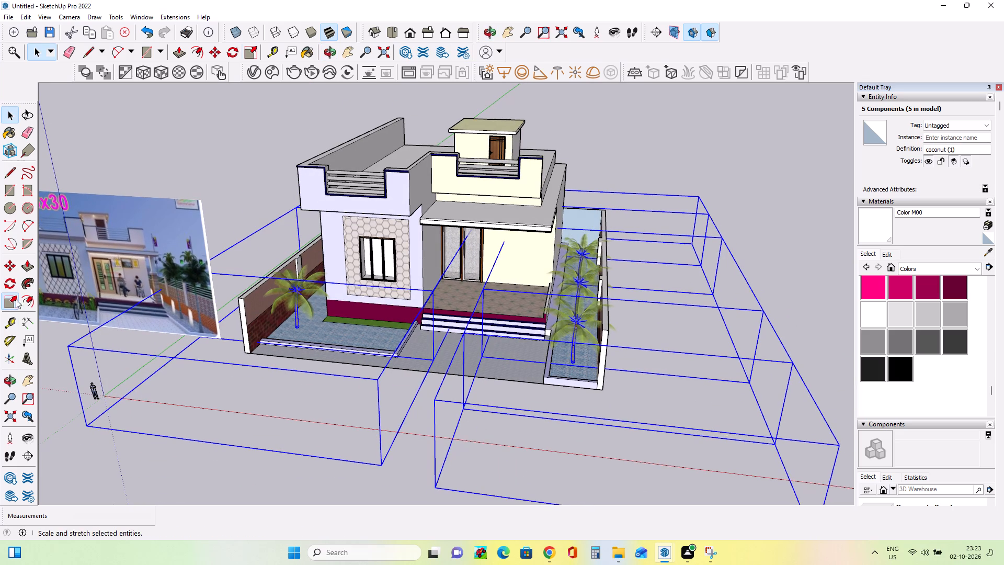
middle_click_drag(411, 232, 480, 273)
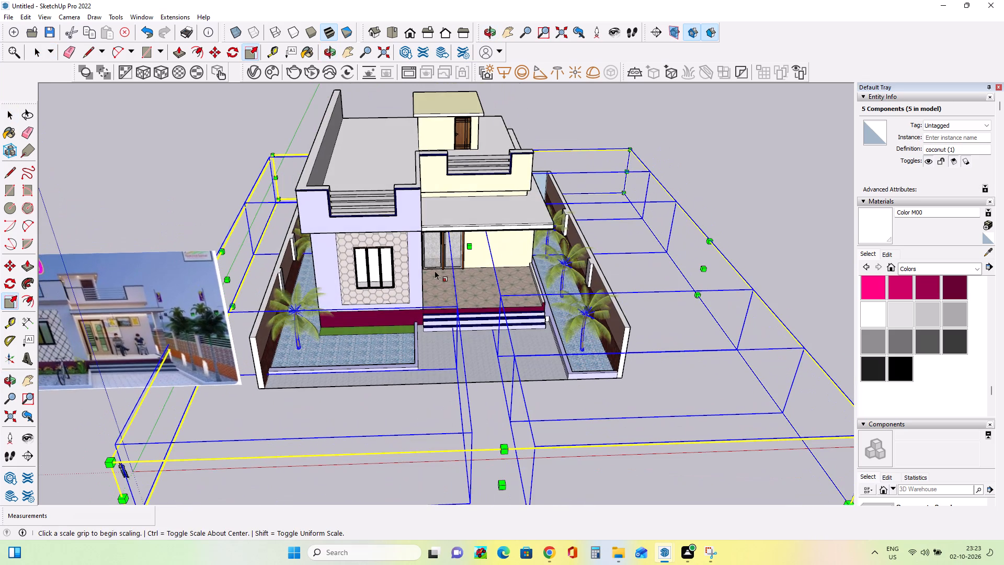
left_click(471, 245)
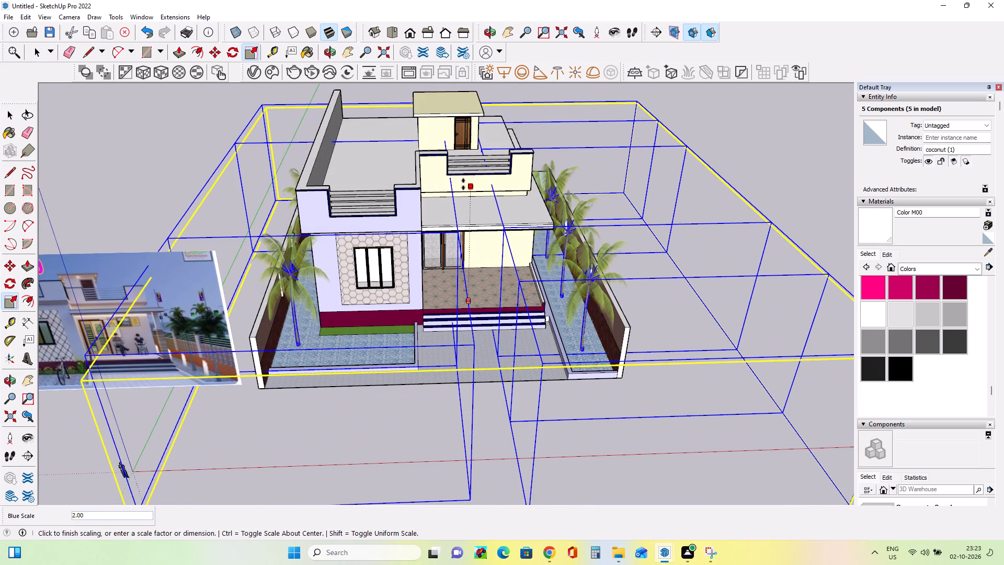
left_click(463, 184)
middle_click(604, 233)
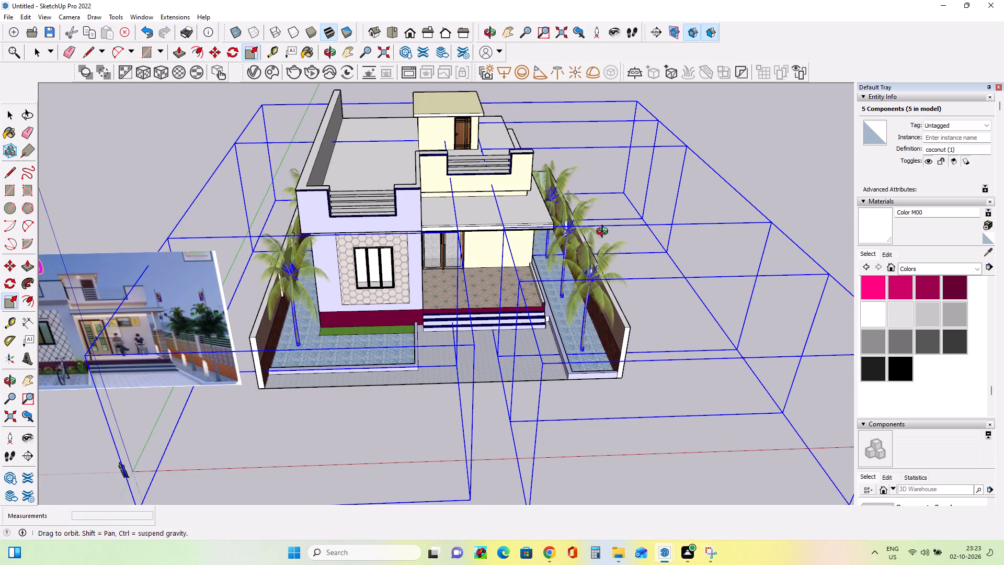
left_click(13, 111)
left_click(121, 164)
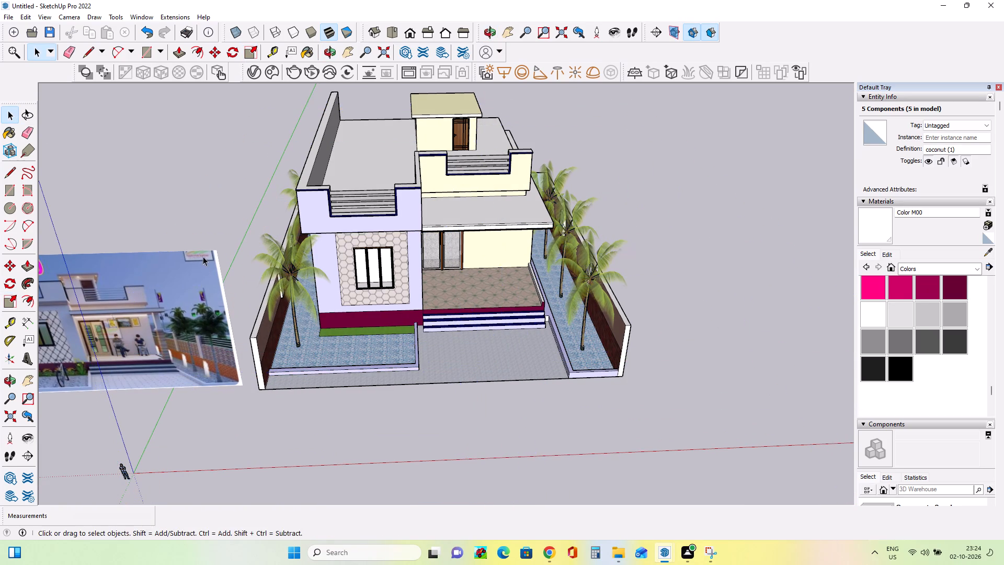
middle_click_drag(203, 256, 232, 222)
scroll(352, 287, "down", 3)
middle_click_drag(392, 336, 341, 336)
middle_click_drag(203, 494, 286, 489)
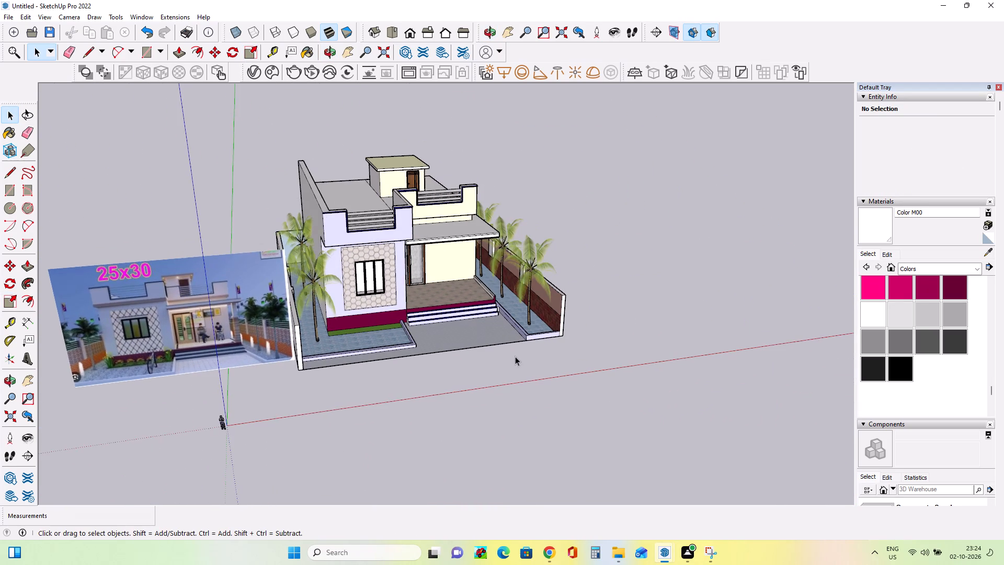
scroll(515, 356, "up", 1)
Switch to the 3D Warehouse page in Chrome and search for "frames".
left_click(551, 555)
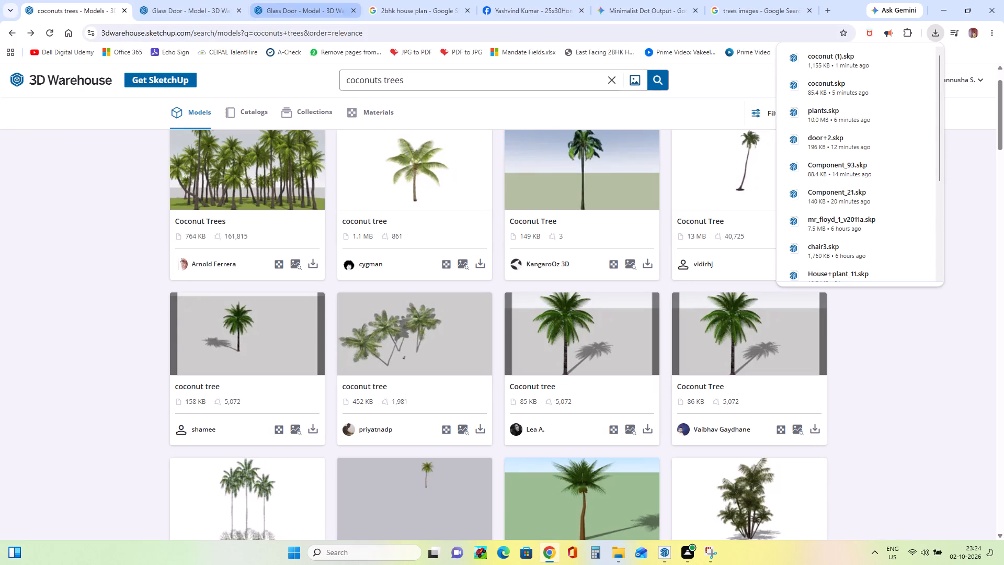
left_click(442, 87)
key("BackSpace")
key("BackSpace")
key("BackSpace")
key("BackSpace")
key("BackSpace")
key("BackSpace")
key("BackSpace")
key("BackSpace")
key("BackSpace")
key("BackSpace")
key("BackSpace")
key("BackSpace")
key("BackSpace")
key("BackSpace")
key("BackSpace")
key("BackSpace")
key("BackSpace")
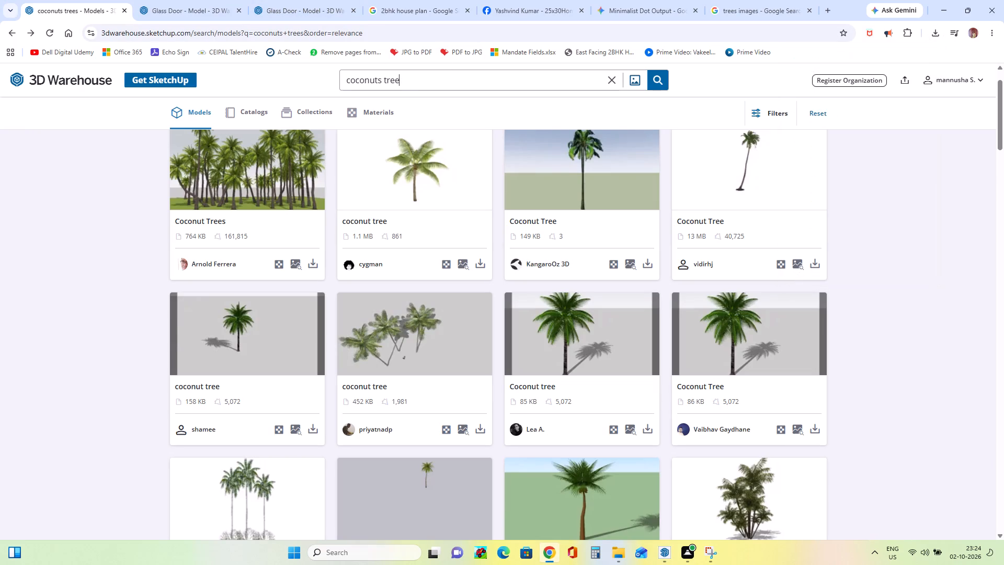
type("frames")
key("Return")
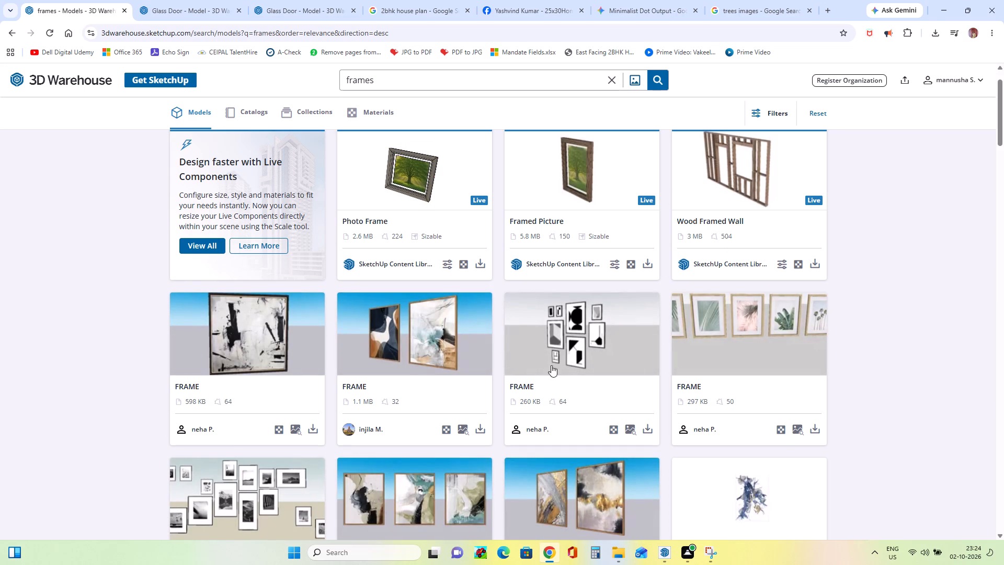
Browse the frame models and open the download format choices for the set of three geometric-art frames.
scroll(504, 364, "down", 6)
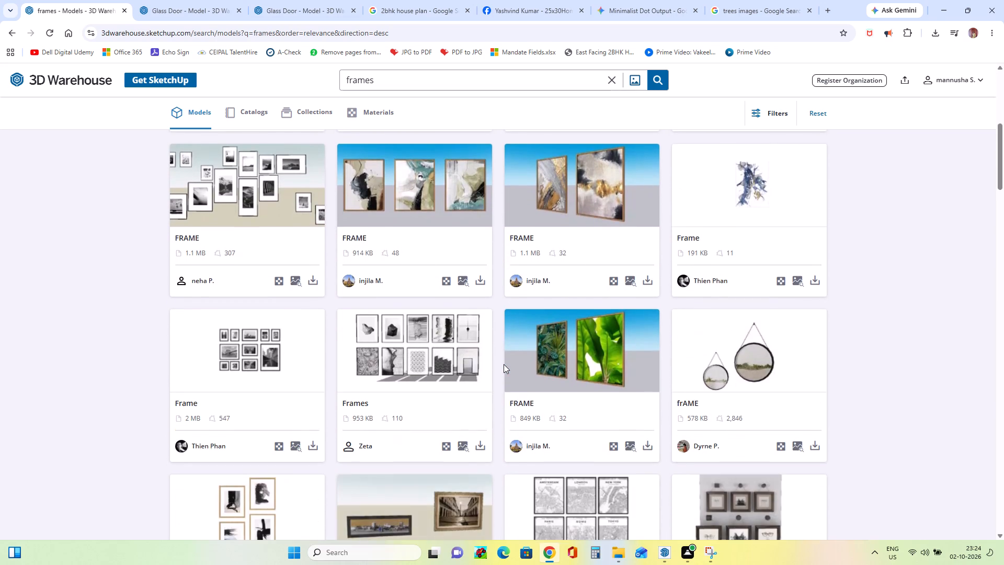
scroll(504, 364, "down", 6)
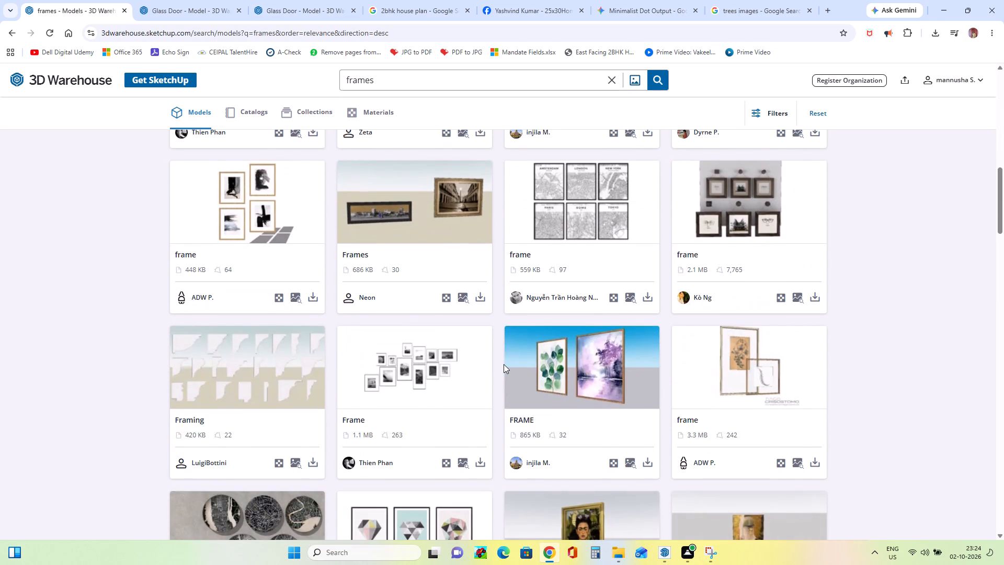
scroll(504, 364, "down", 3)
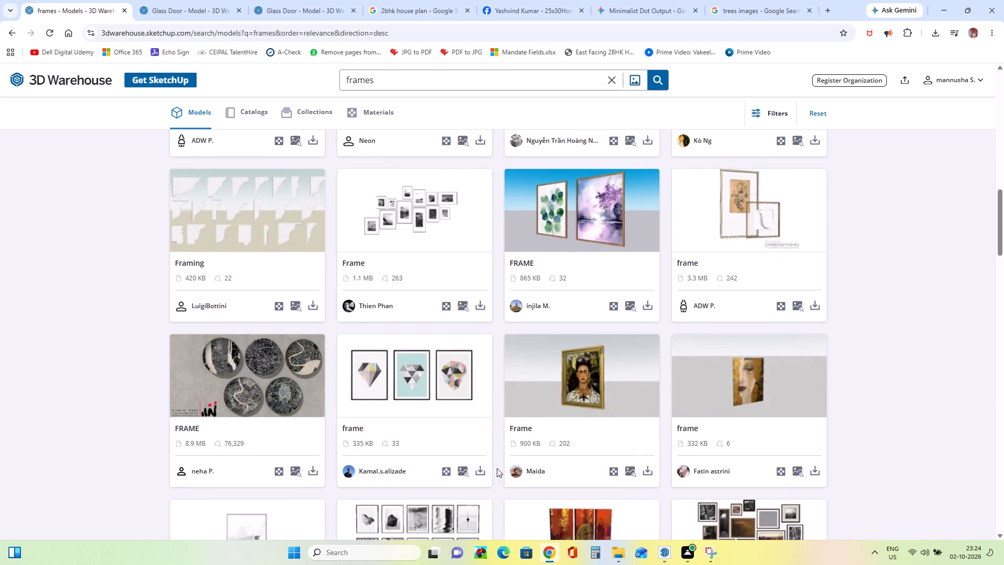
left_click(477, 469)
scroll(563, 468, "down", 3)
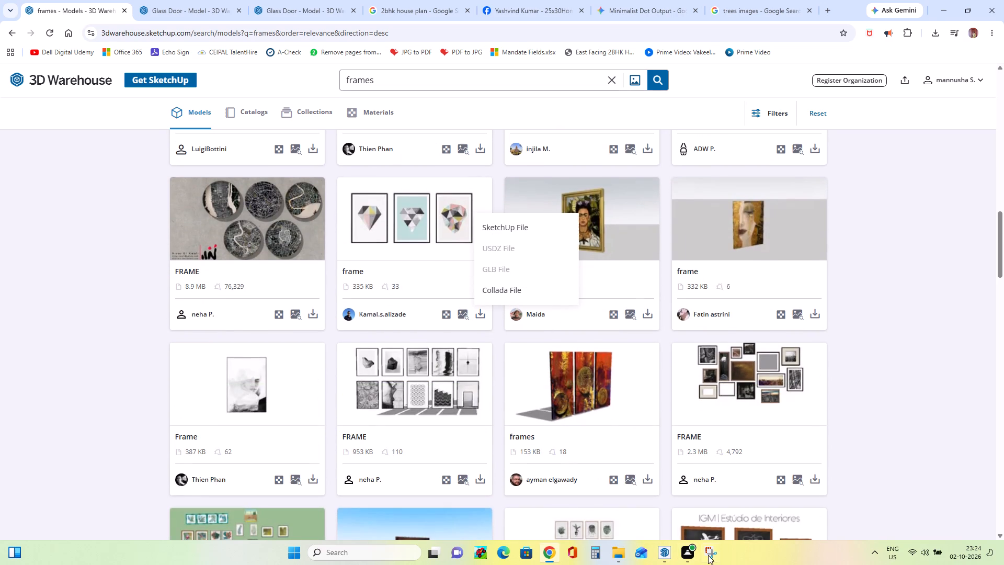
Switch to Snipping Tool and check the framed pictures on the porch wall in the reference picture.
left_click(708, 554)
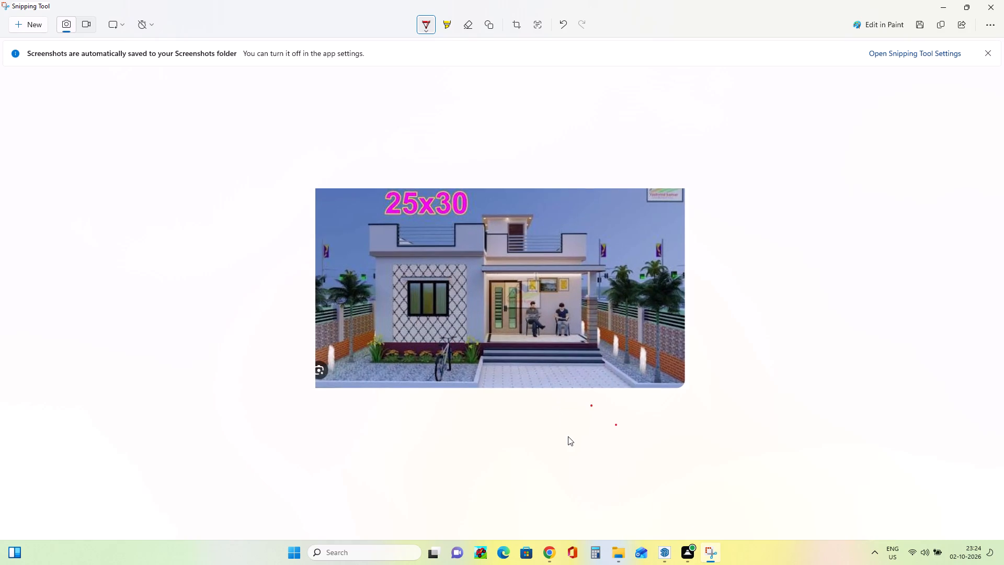
left_click(568, 437)
left_click(944, 4)
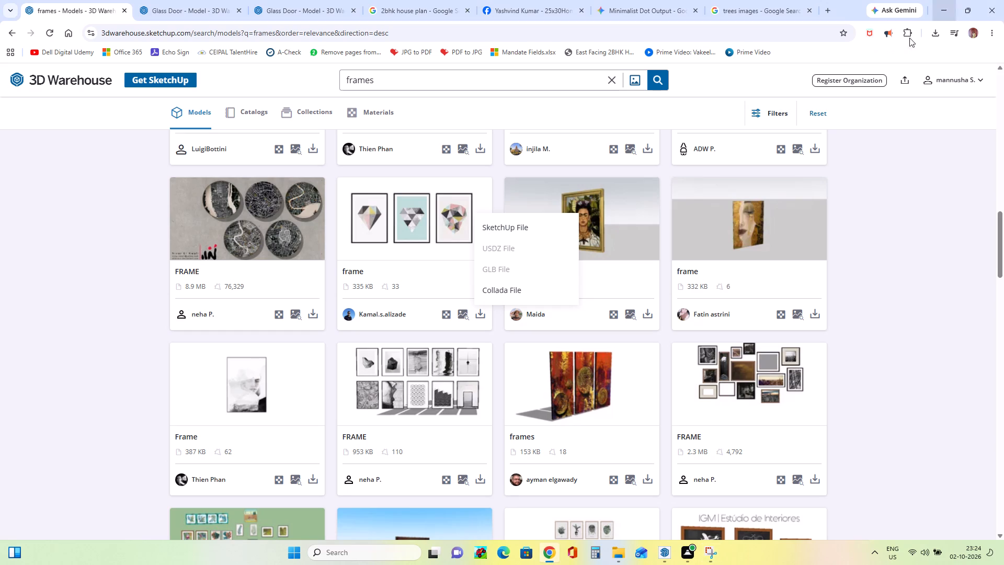
Look through the remaining loaded frame models in Chrome for wall pictures like those in the reference.
scroll(565, 349, "down", 5)
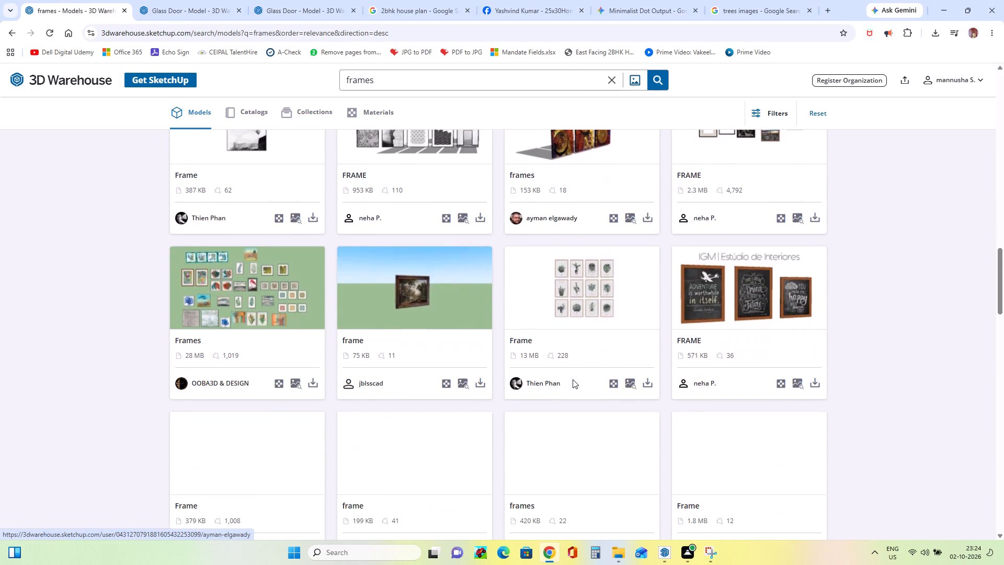
scroll(573, 379, "down", 7)
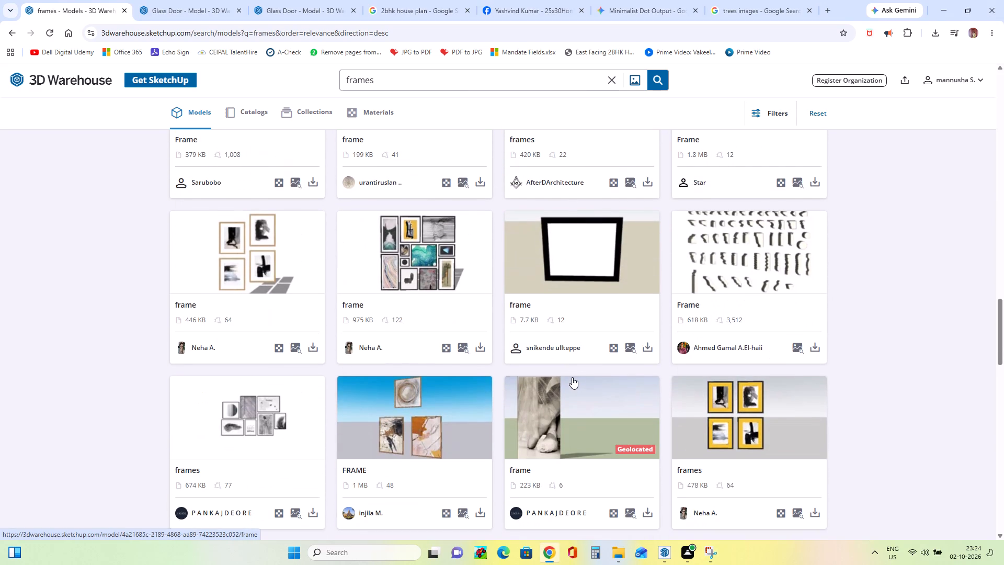
scroll(734, 483, "down", 3)
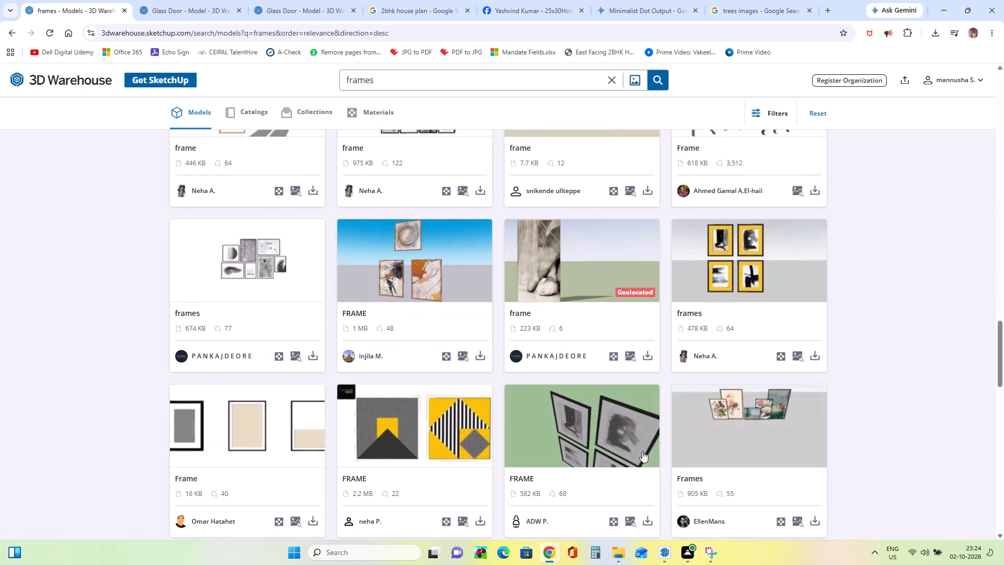
scroll(637, 449, "down", 7)
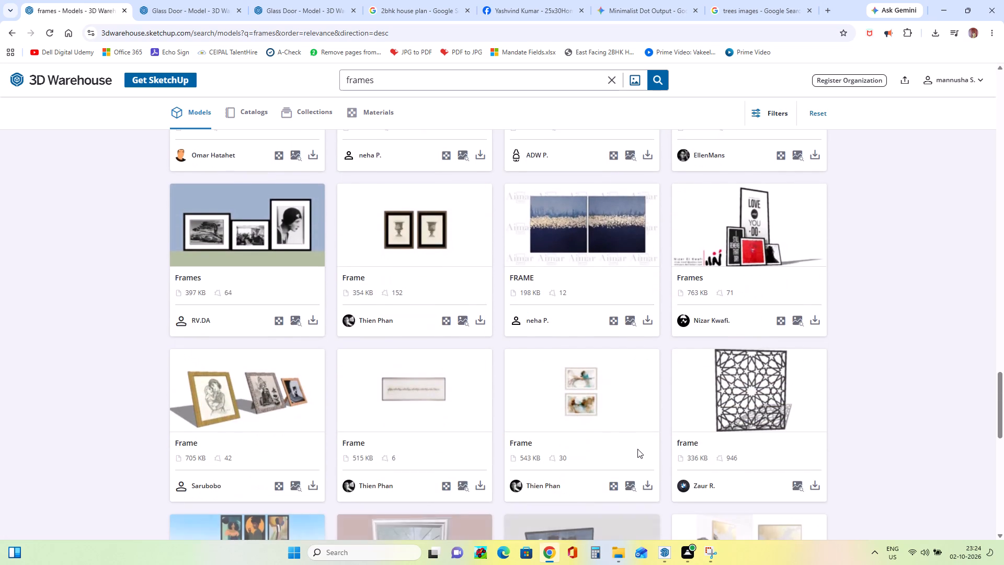
scroll(637, 449, "down", 7)
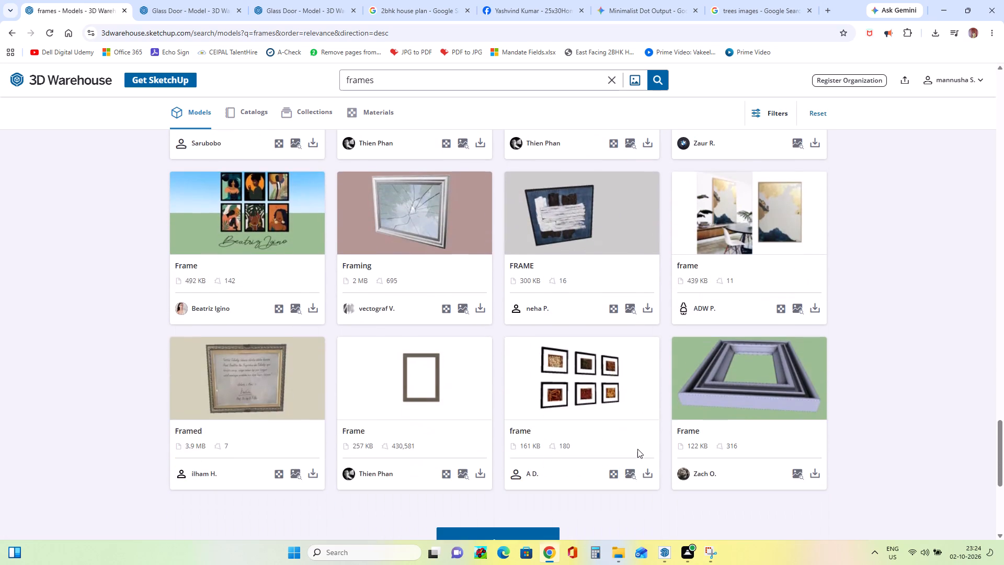
scroll(637, 449, "down", 4)
Load more results for the frames search and look through the newly added frame models for suitable porch wall pictures.
left_click(530, 311)
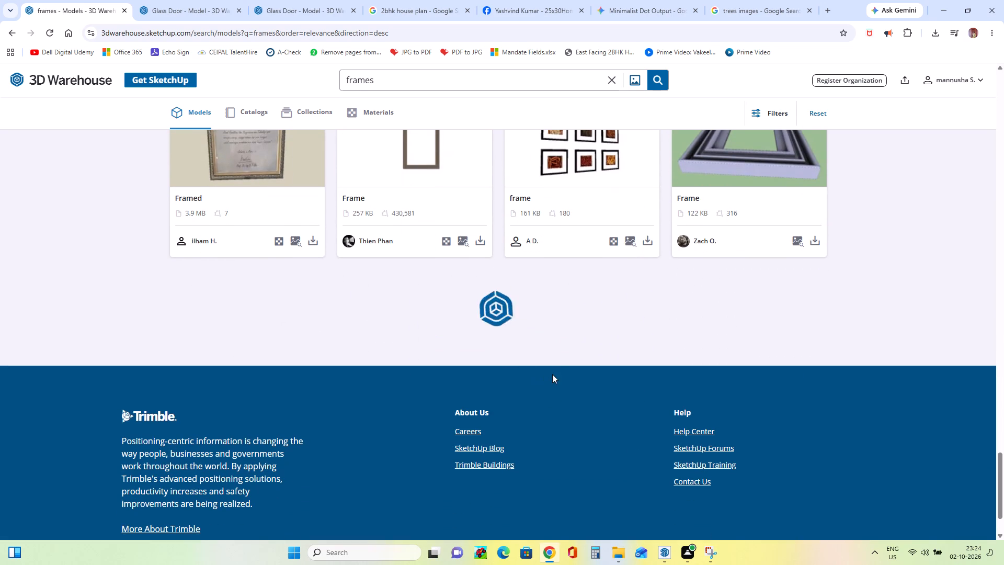
scroll(543, 316, "down", 4)
scroll(543, 316, "up", 2)
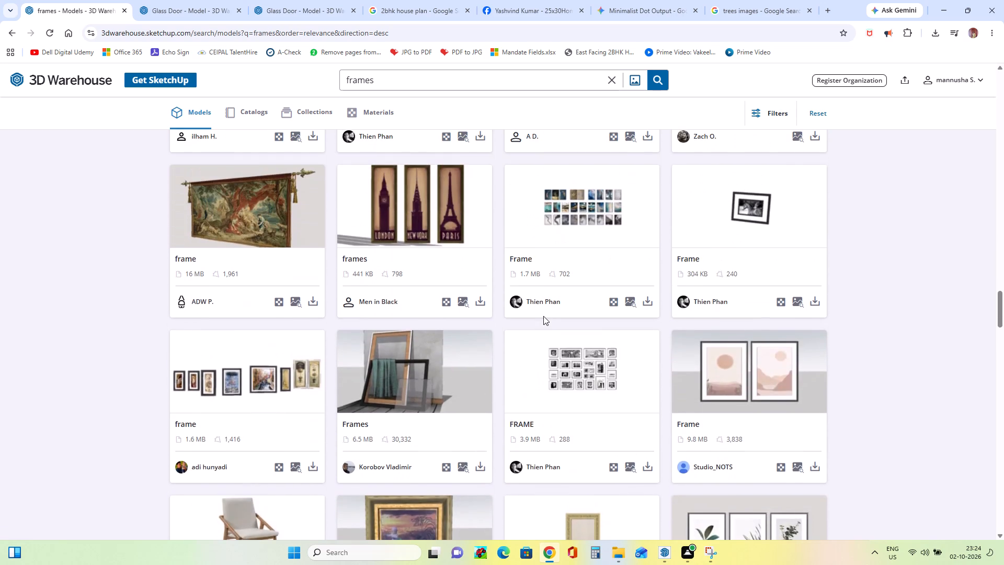
scroll(543, 316, "down", 6)
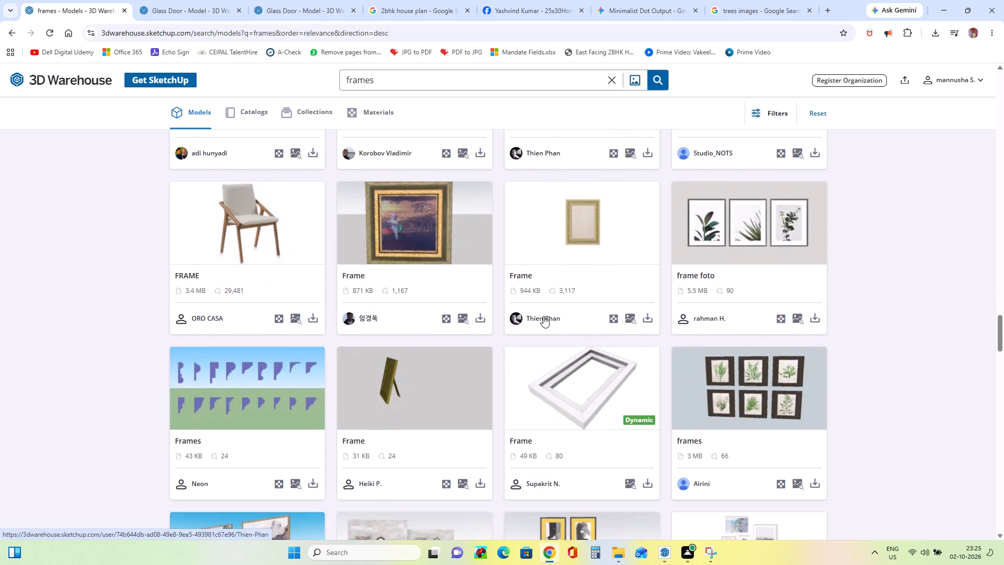
scroll(543, 316, "down", 11)
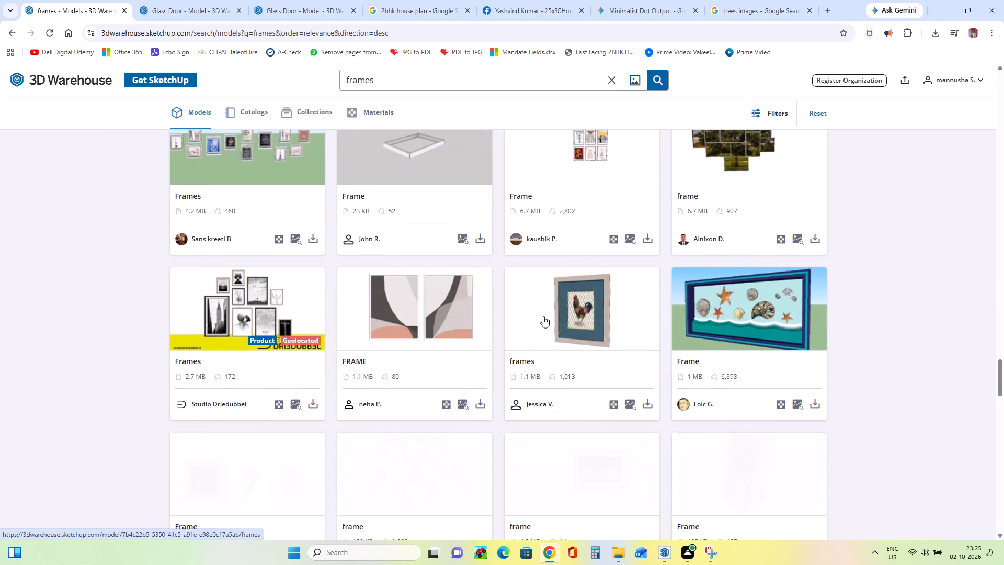
scroll(543, 316, "down", 4)
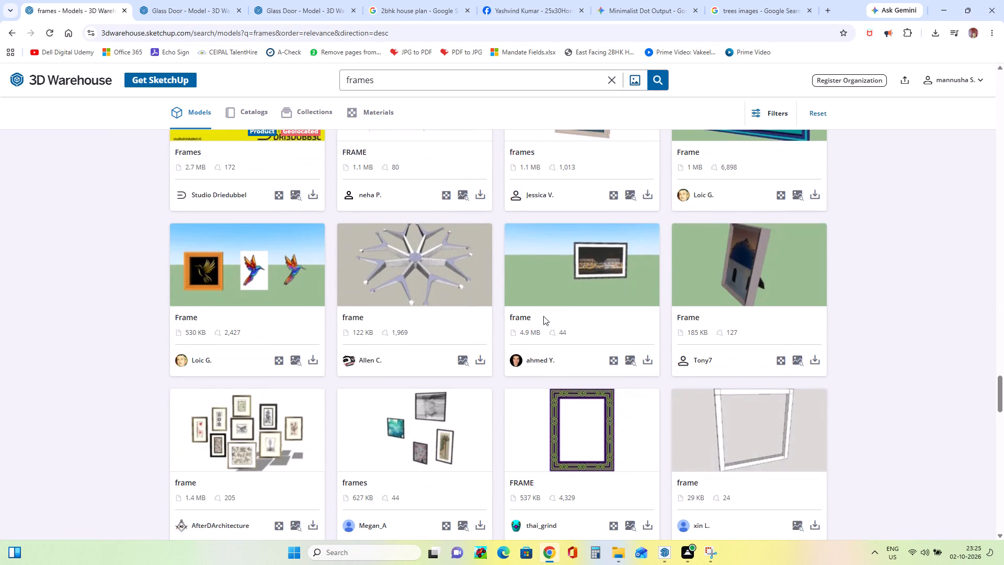
scroll(543, 316, "down", 7)
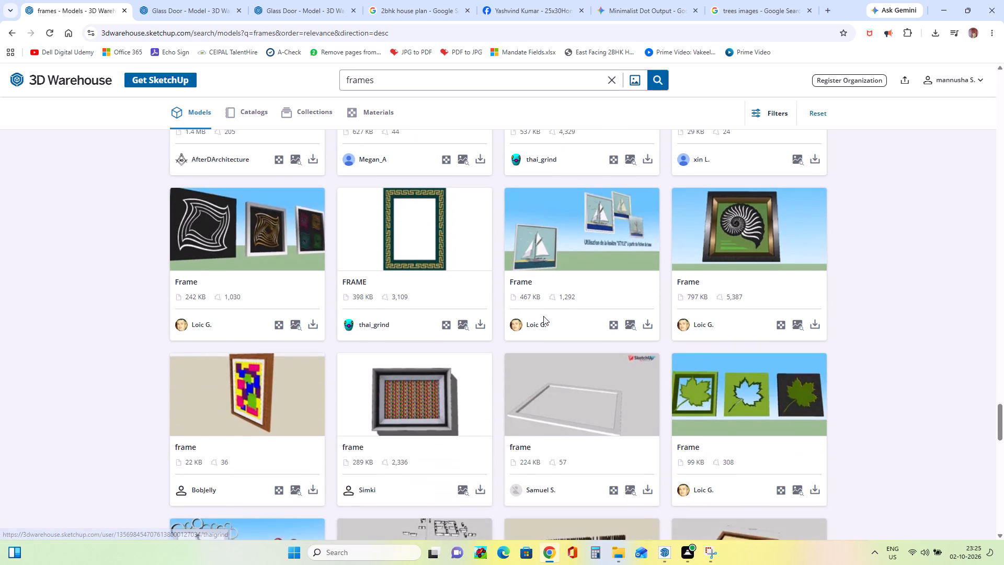
scroll(543, 316, "down", 8)
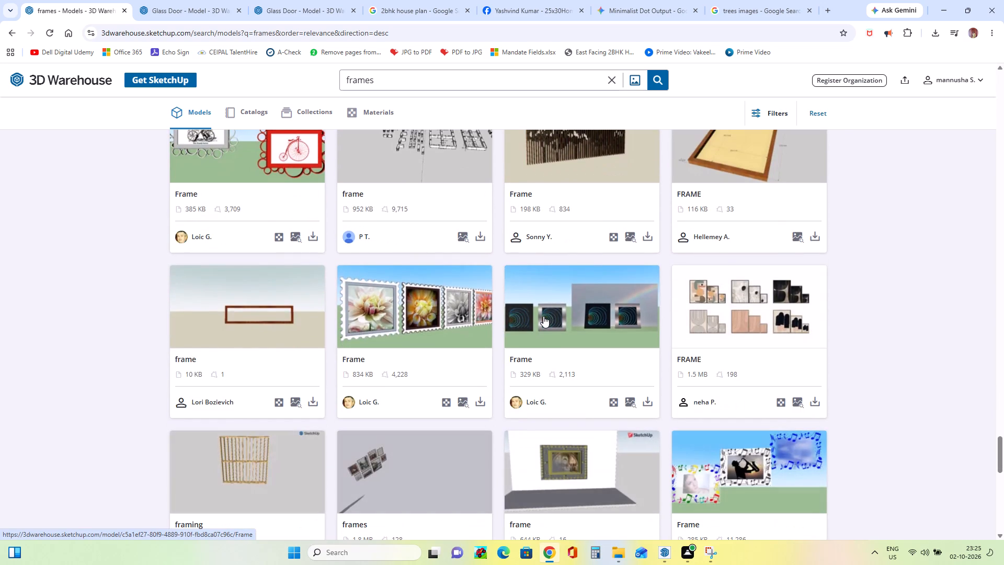
scroll(543, 316, "down", 2)
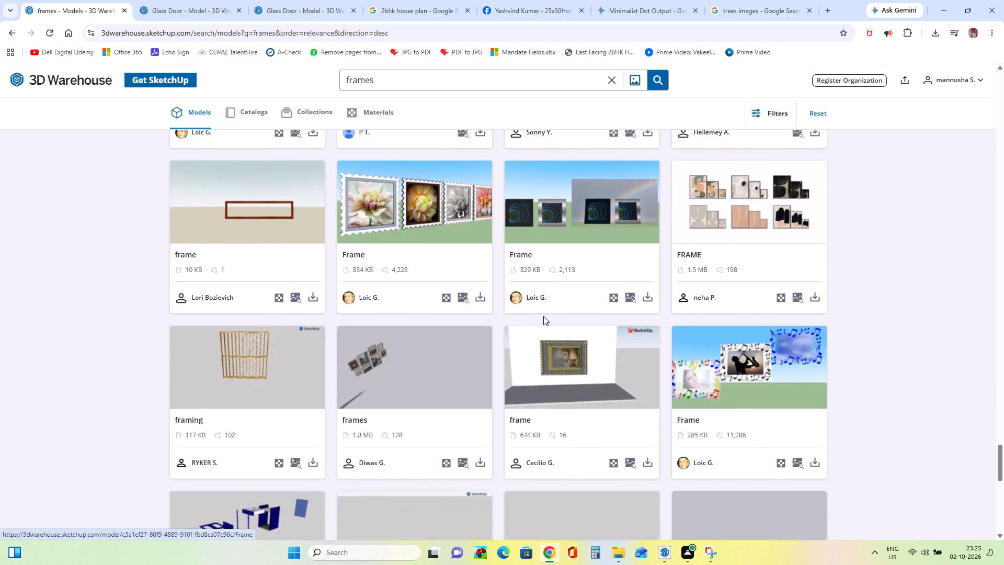
scroll(543, 316, "down", 10)
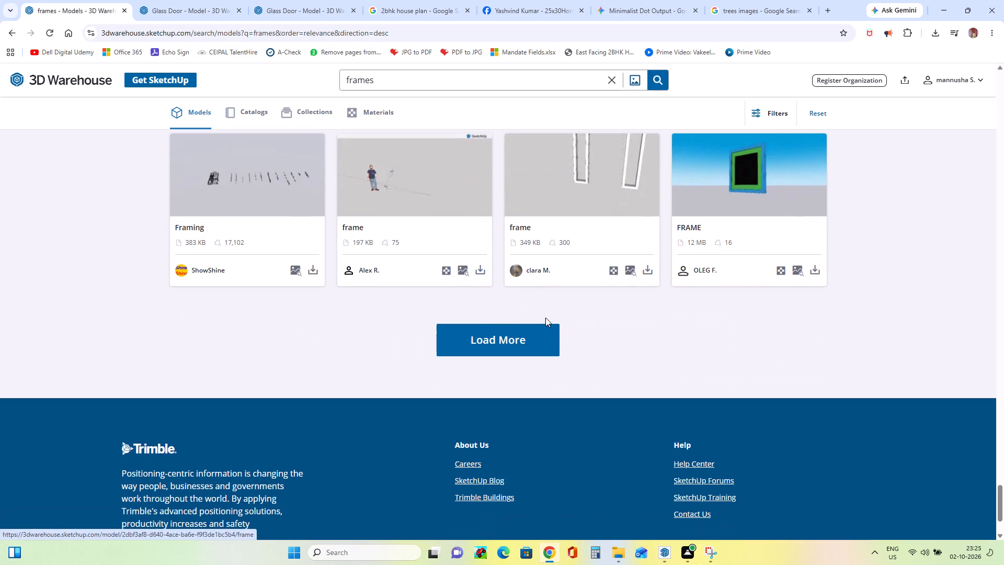
Look back through the earlier frame results, including the first ones, to choose a wall picture model for the porch.
scroll(545, 318, "up", 12)
scroll(545, 318, "up", 17)
scroll(545, 318, "down", 1)
scroll(545, 318, "up", 6)
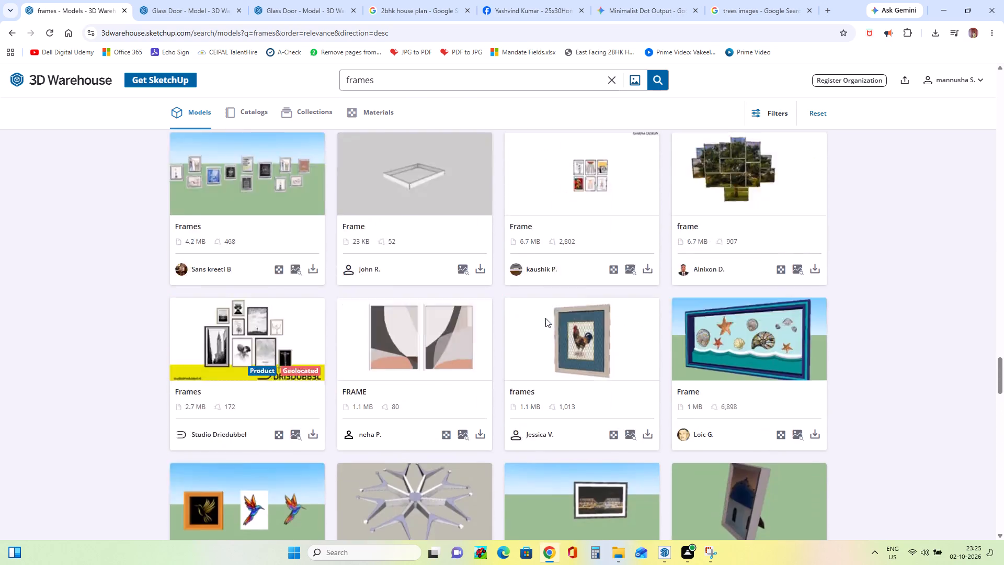
scroll(545, 318, "up", 10)
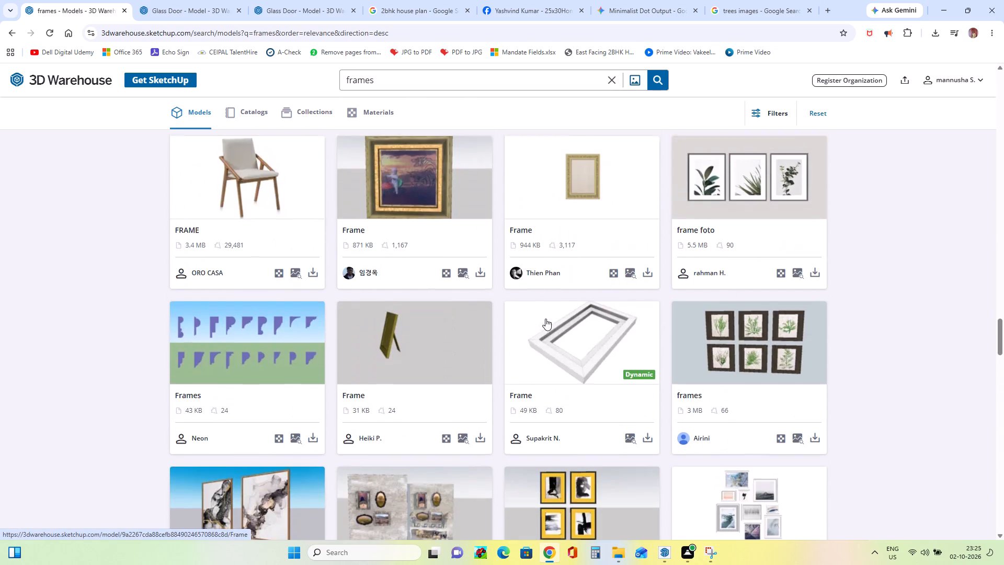
scroll(545, 319, "up", 15)
scroll(545, 324, "down", 7)
scroll(561, 465, "up", 18)
scroll(561, 465, "up", 6)
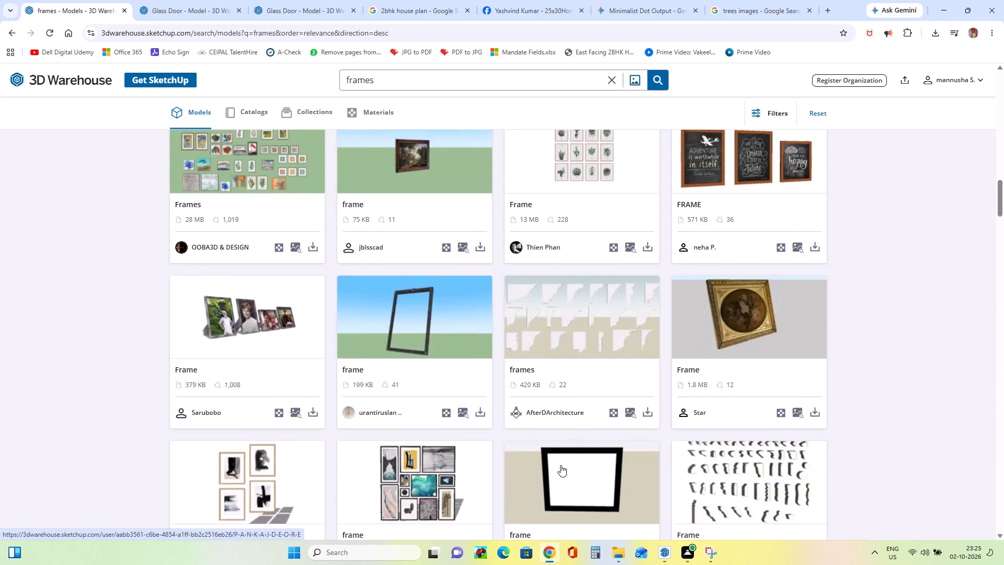
scroll(561, 465, "up", 11)
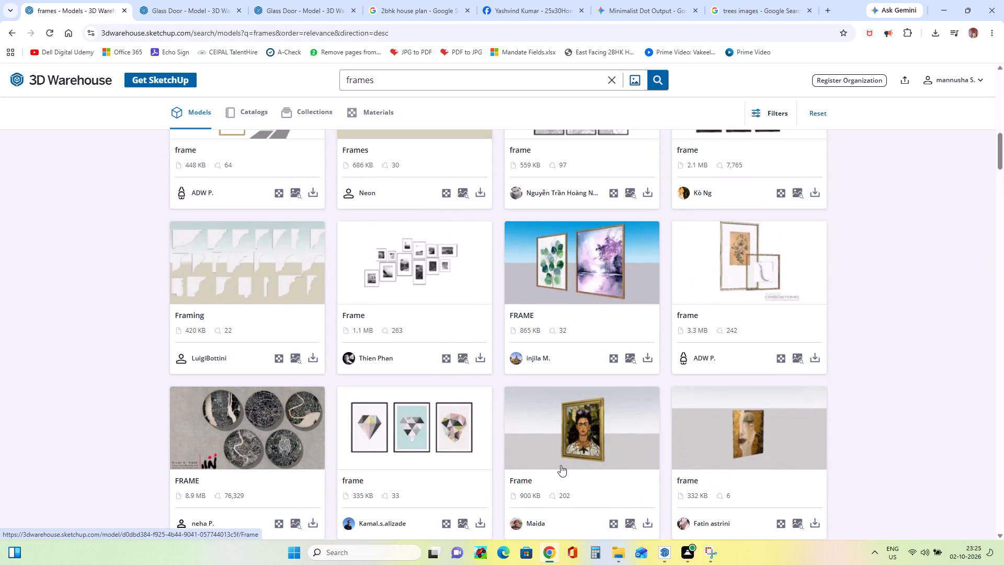
scroll(561, 465, "up", 14)
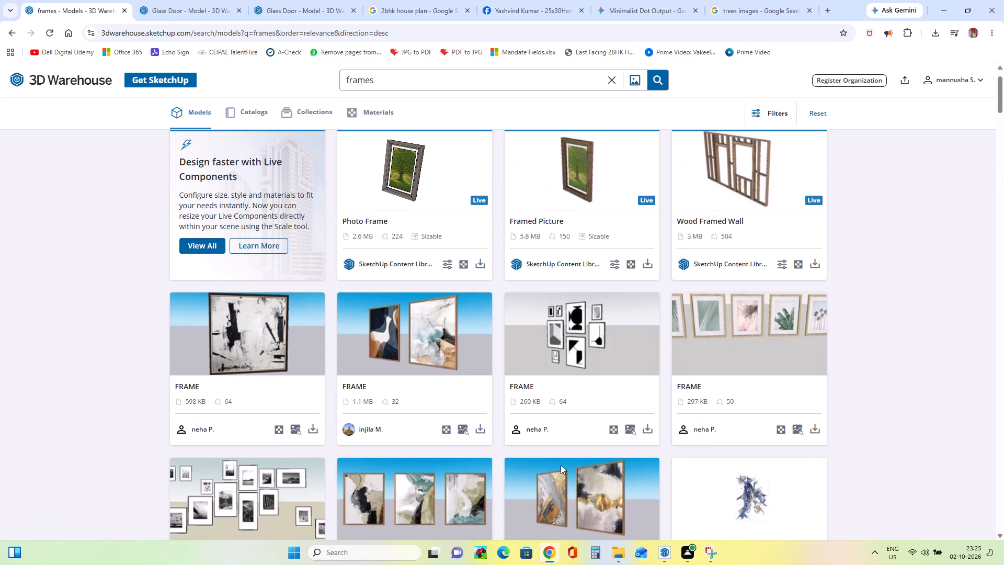
scroll(561, 465, "up", 6)
scroll(561, 465, "down", 4)
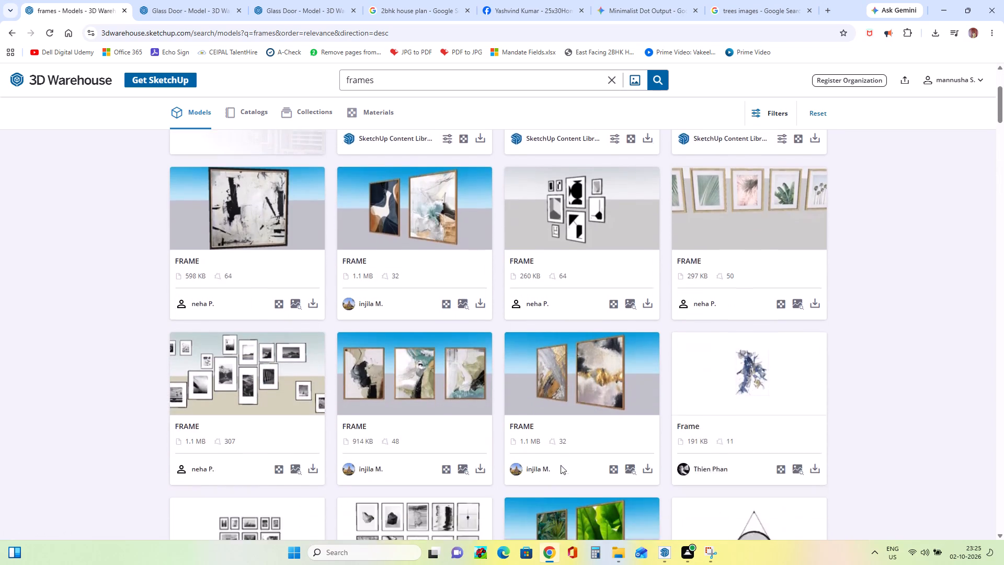
scroll(561, 465, "down", 16)
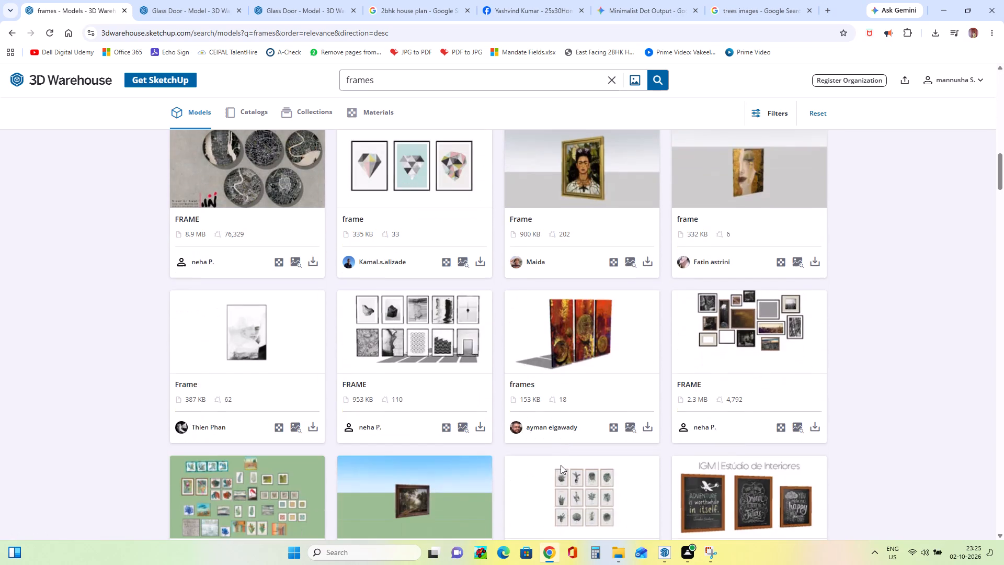
Request the SketchUp file download of the 153 KB "frames" model with the red and orange art panels.
left_click(646, 426)
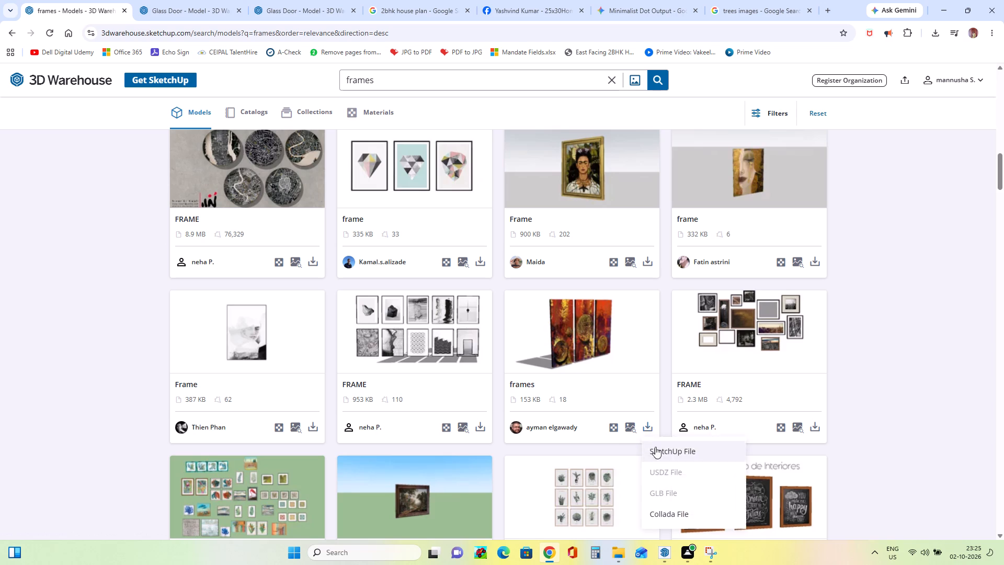
left_click(664, 457)
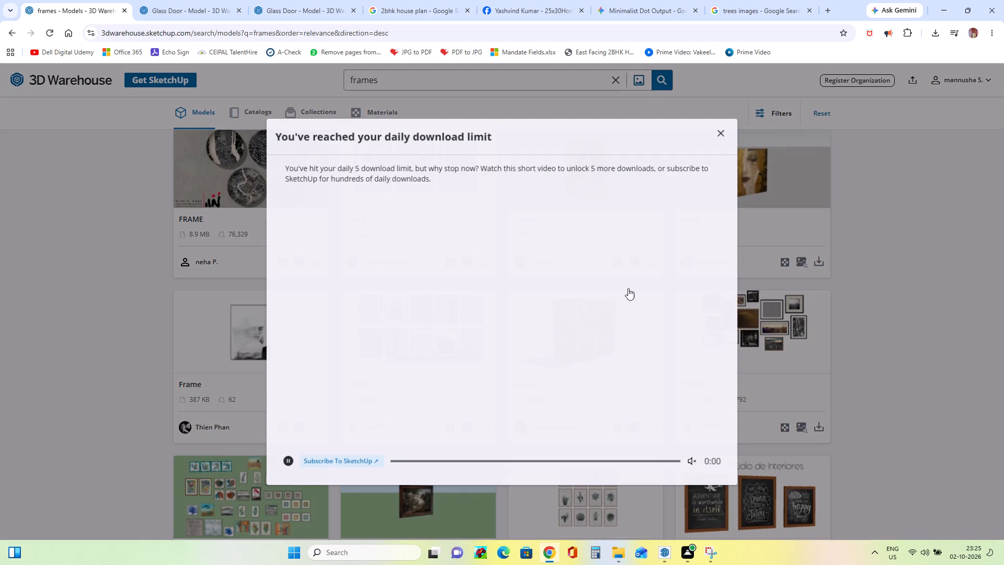
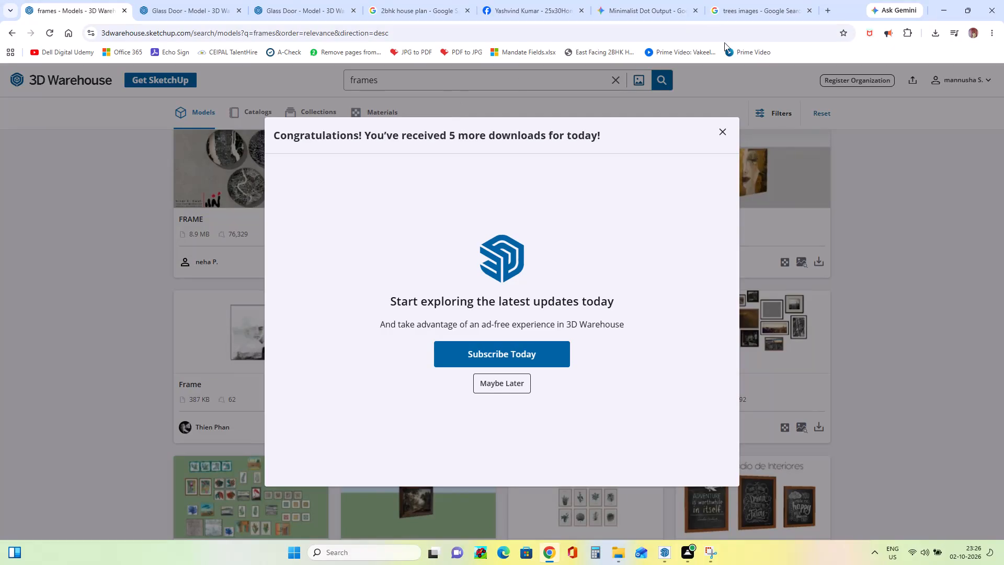
Dismiss the subscription offer and download the 153 KB "frames" model with the red and orange art panels.
left_click(728, 125)
left_click(725, 136)
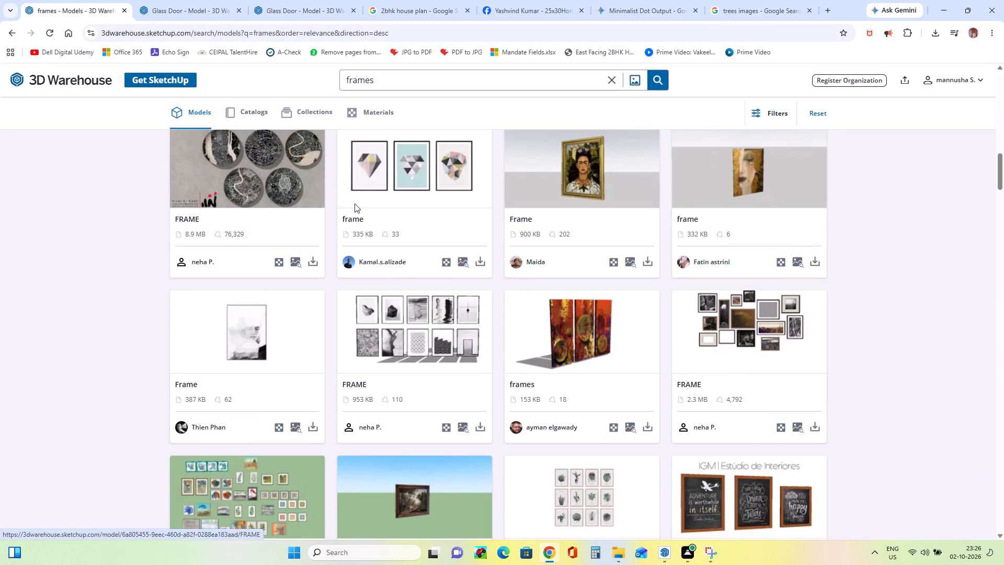
left_click(647, 427)
left_click(669, 453)
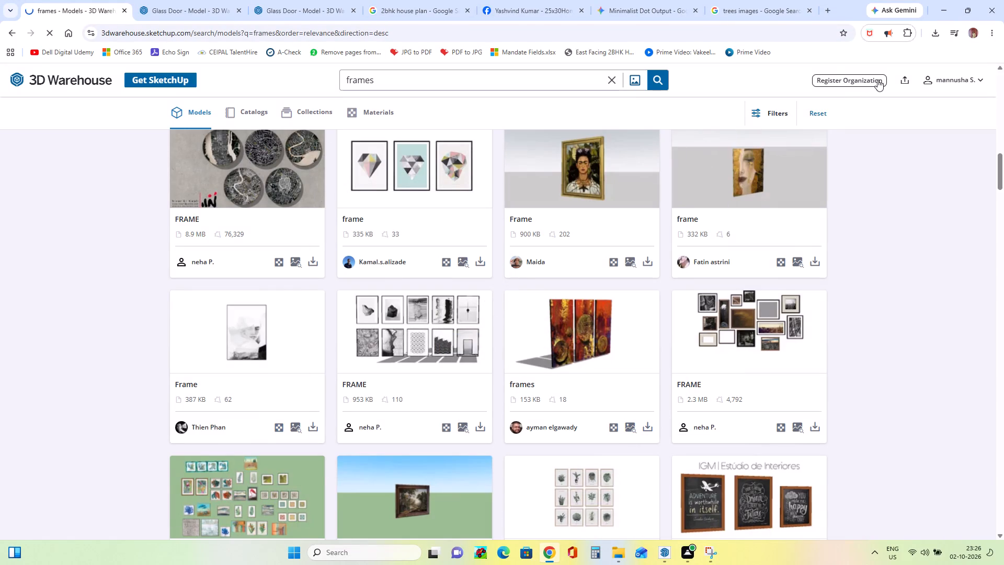
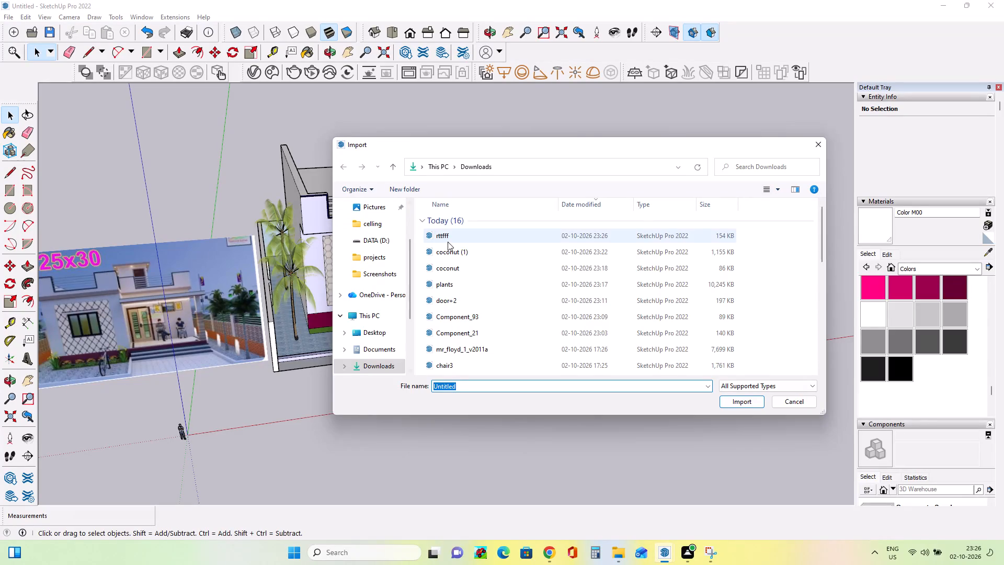
Import the downloaded "rttfff" frames model and position it on the cream porch wall beside the double door.
left_click(448, 242)
left_click(735, 405)
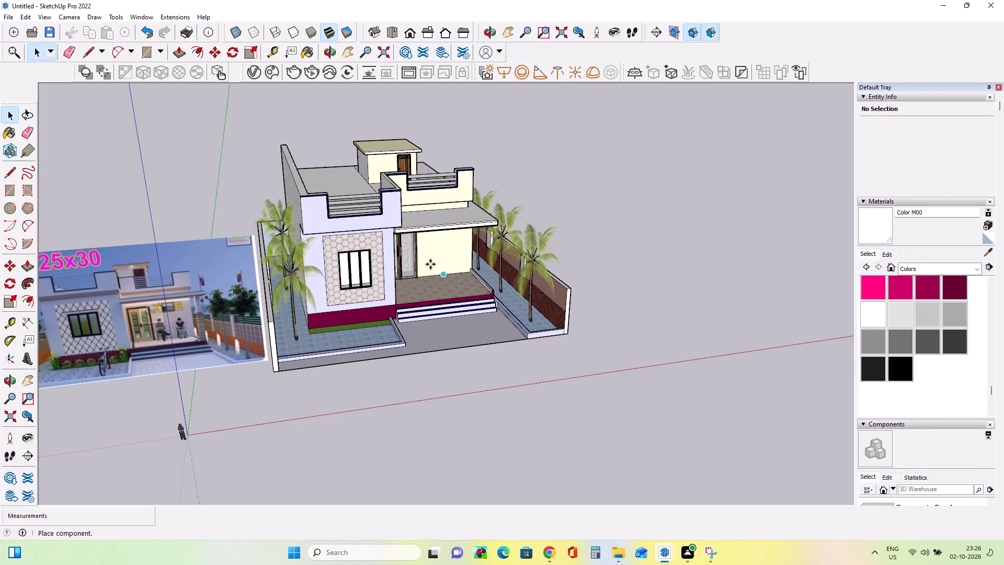
scroll(442, 250, "up", 14)
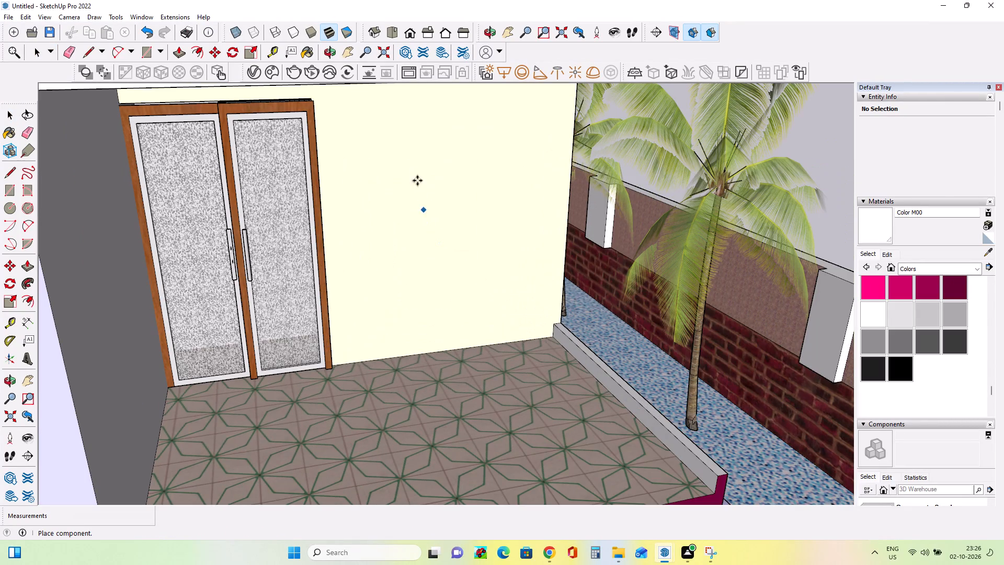
scroll(403, 133, "down", 4)
middle_click_drag(402, 132, 383, 83)
left_click(403, 135)
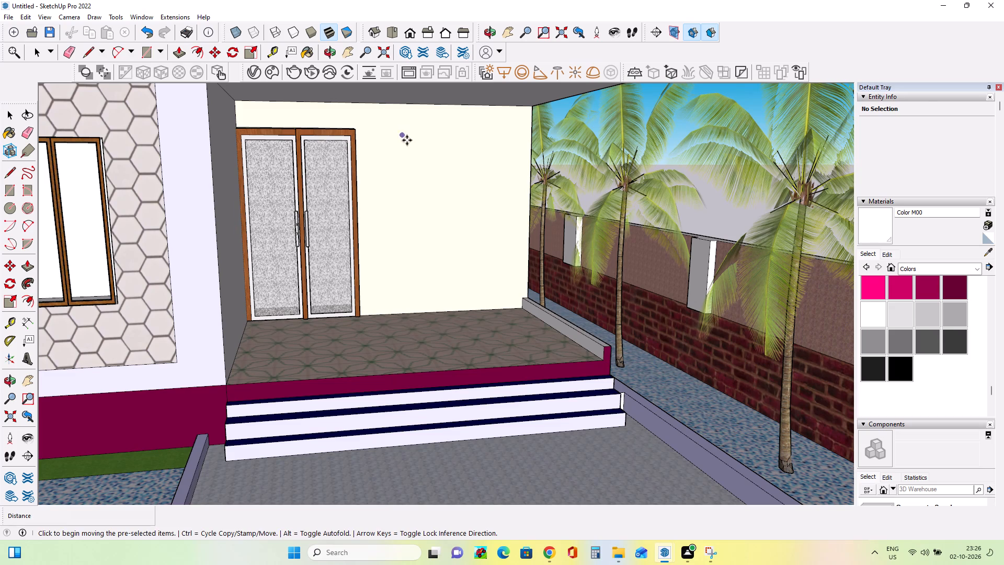
left_click(408, 143)
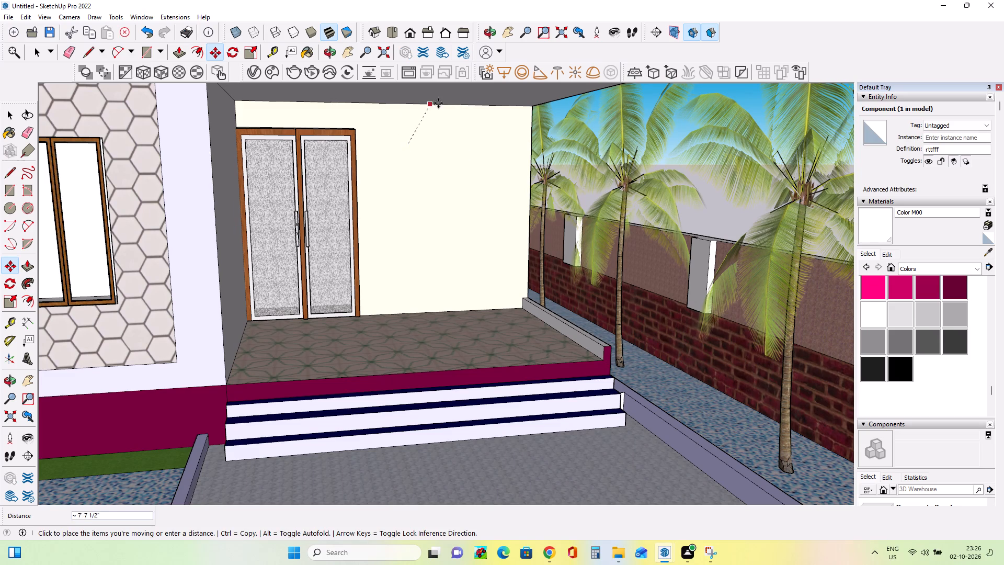
left_click(469, 130)
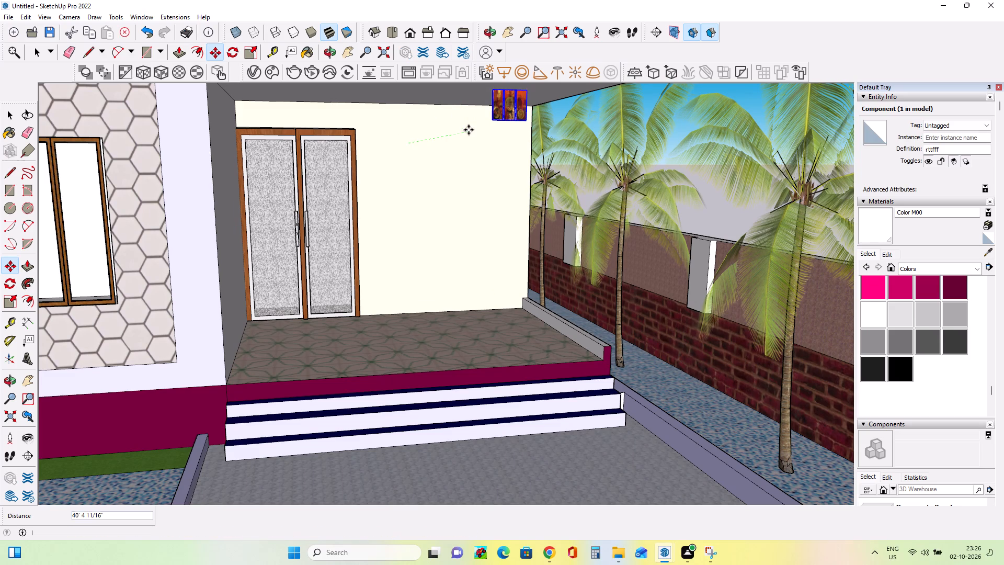
left_click(492, 123)
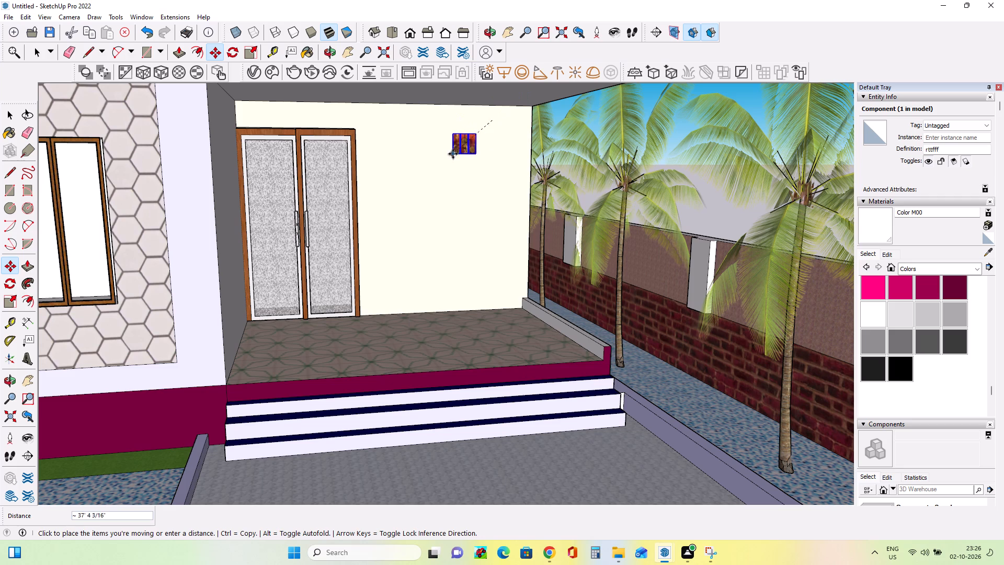
left_click(419, 152)
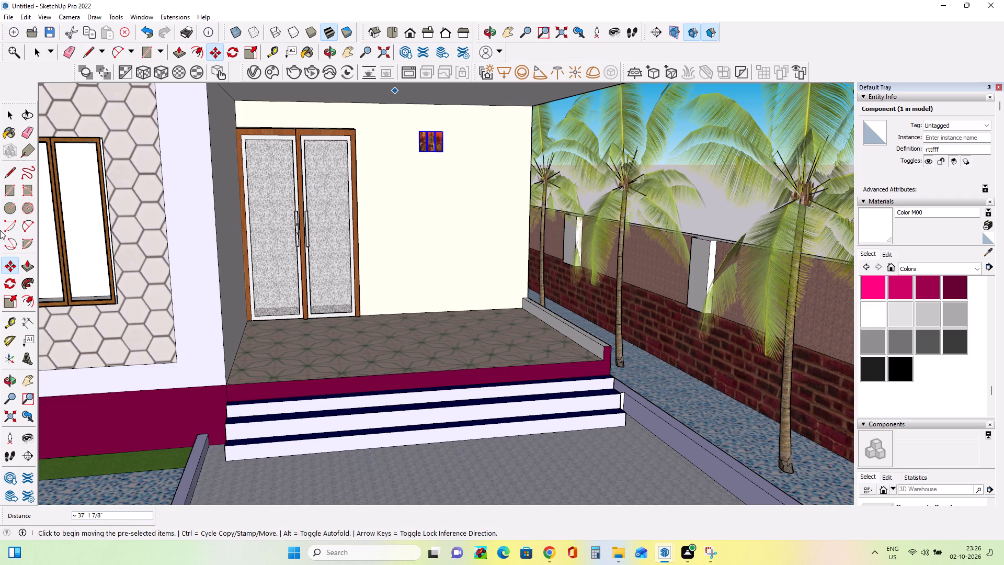
Enlarge the frames in width and height with Scale, ending with a uniform enlargement of about 1.23.
left_click(10, 301)
left_click(442, 139)
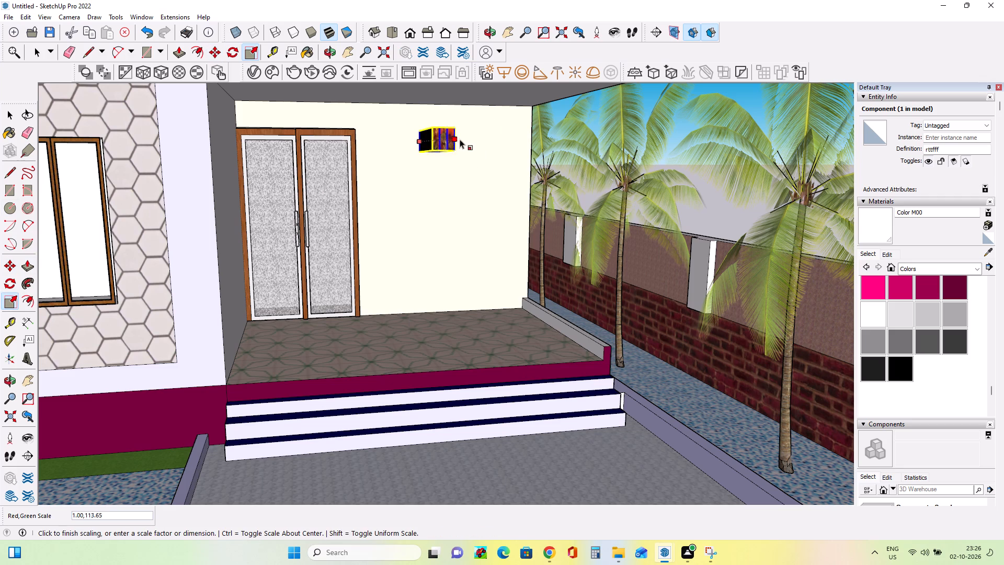
left_click(481, 142)
left_click(450, 133)
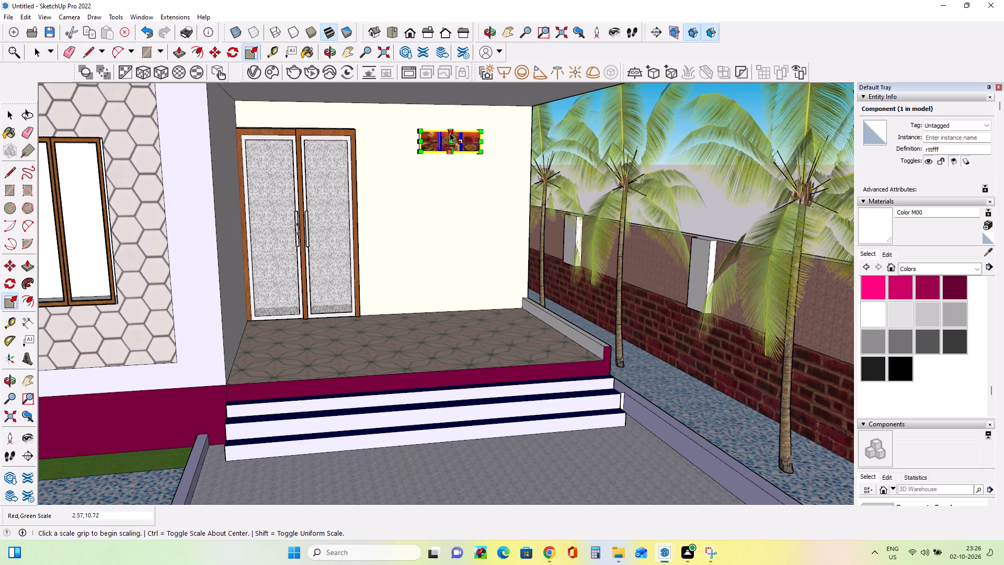
left_click(446, 114)
left_click(447, 150)
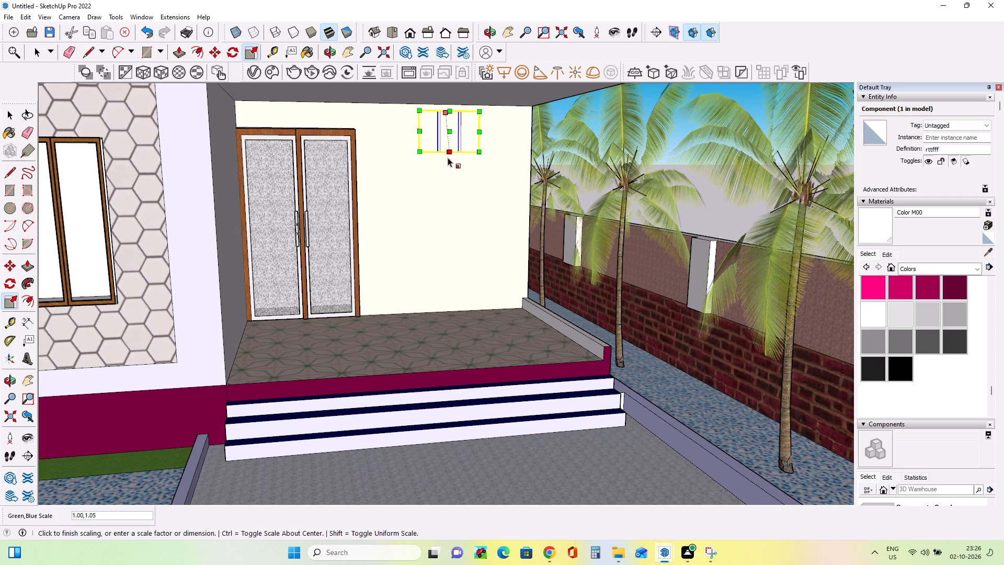
left_click(450, 166)
left_click(417, 137)
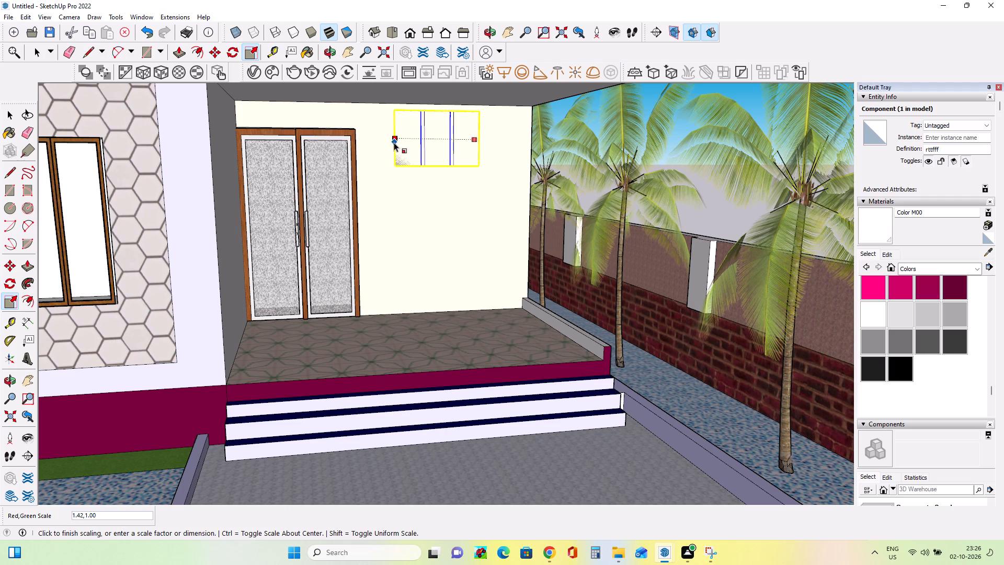
left_click(393, 142)
left_click(436, 110)
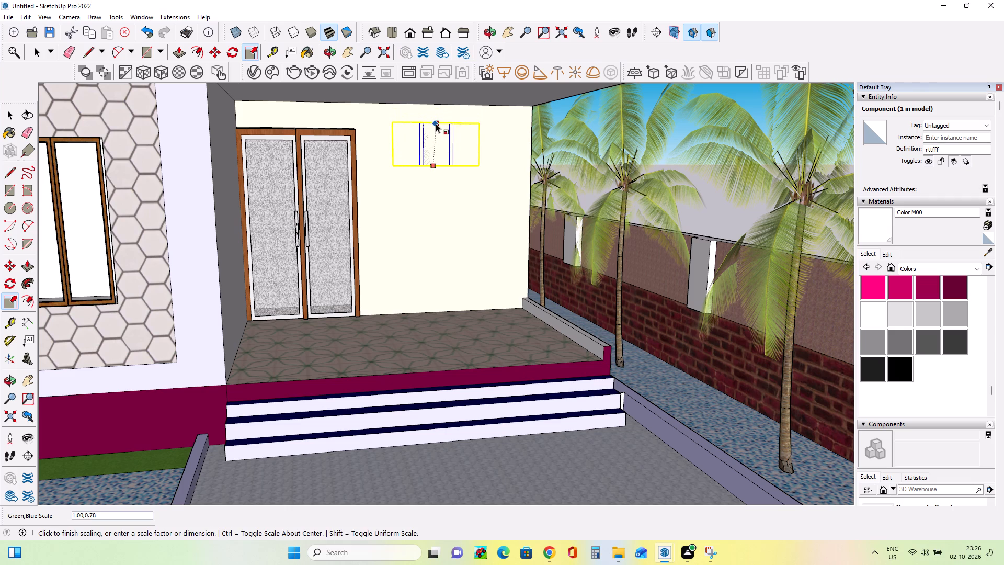
left_click(436, 123)
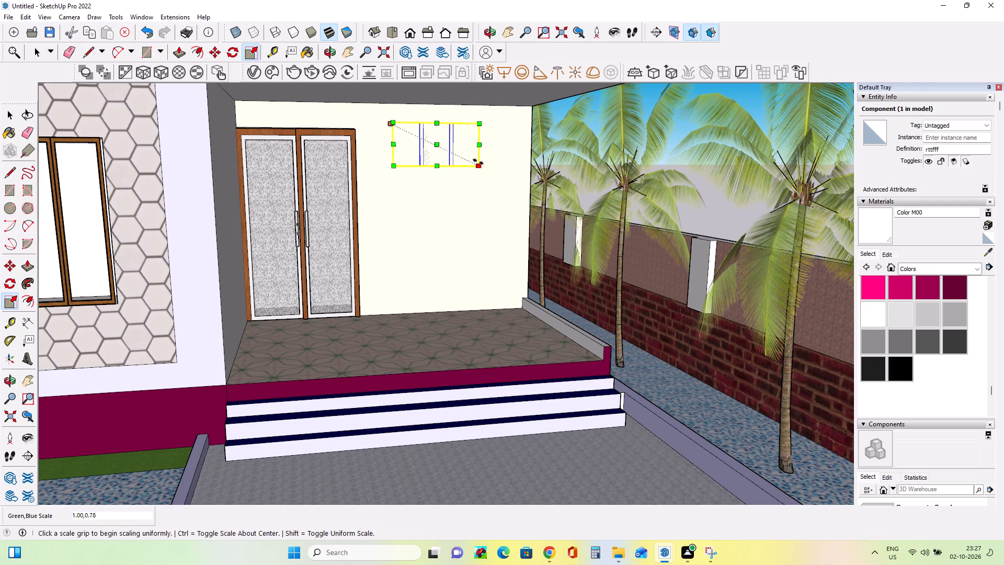
left_click(478, 162)
double_click(501, 175)
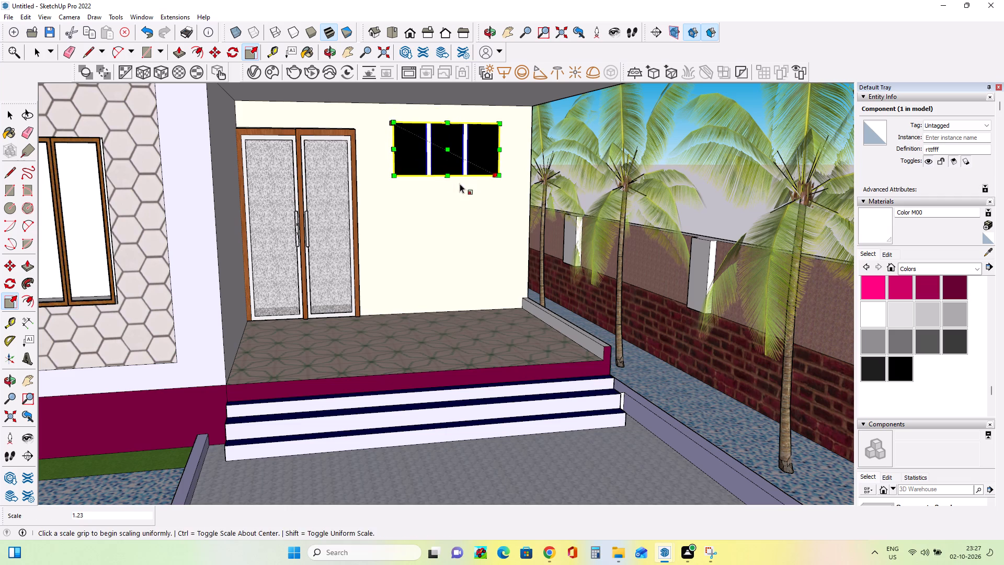
Move the frames by their lower corner down to the porch floor at the foot of the cream wall.
left_click(11, 263)
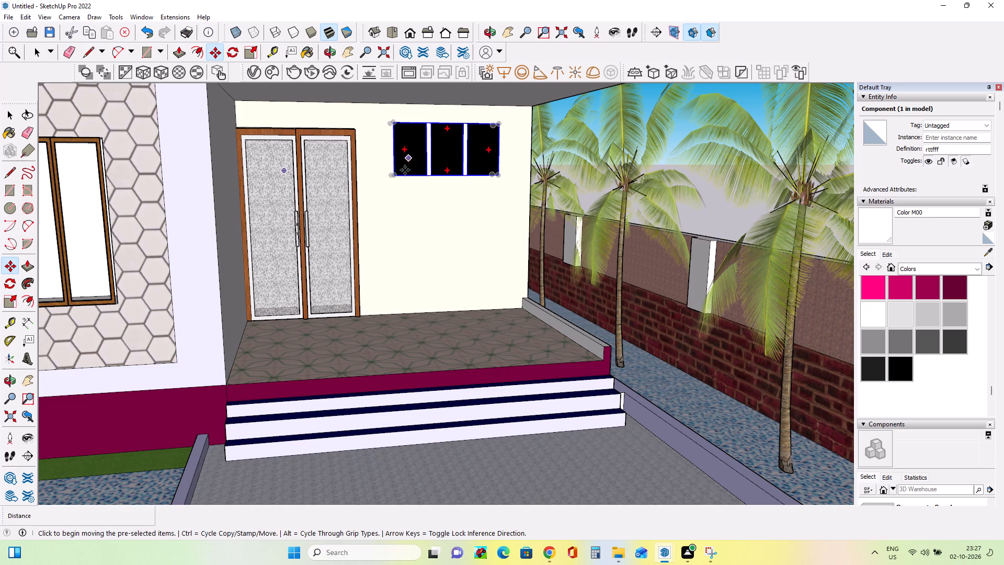
left_click(393, 176)
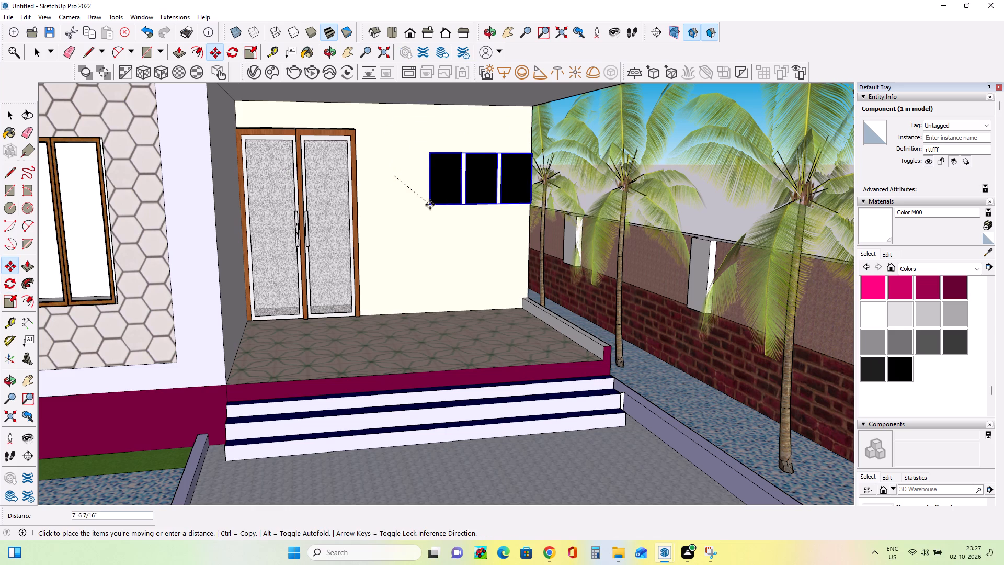
left_click(462, 317)
middle_click_drag(472, 313, 537, 289)
scroll(437, 311, "up", 3)
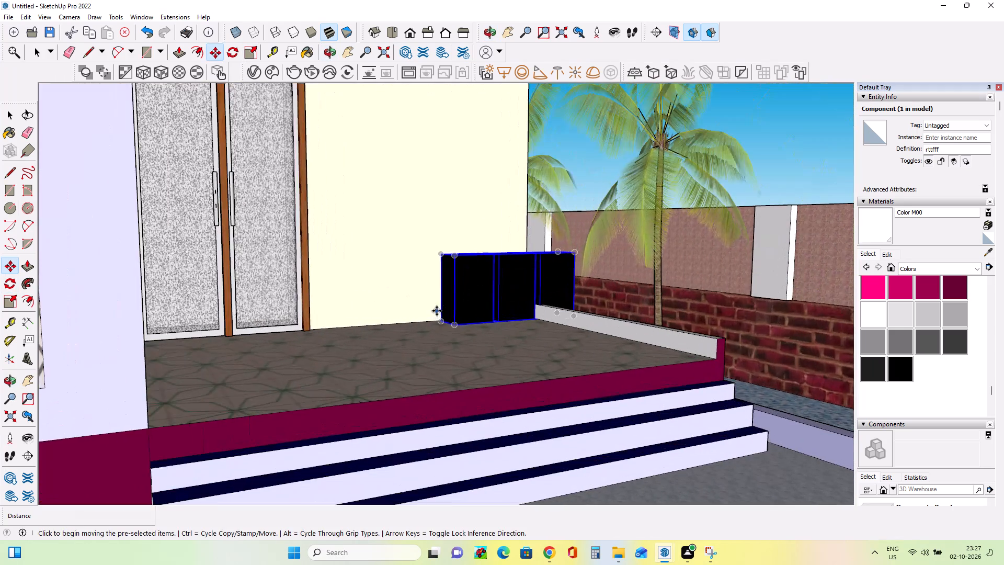
scroll(440, 319, "up", 1)
middle_click_drag(441, 321, 454, 356)
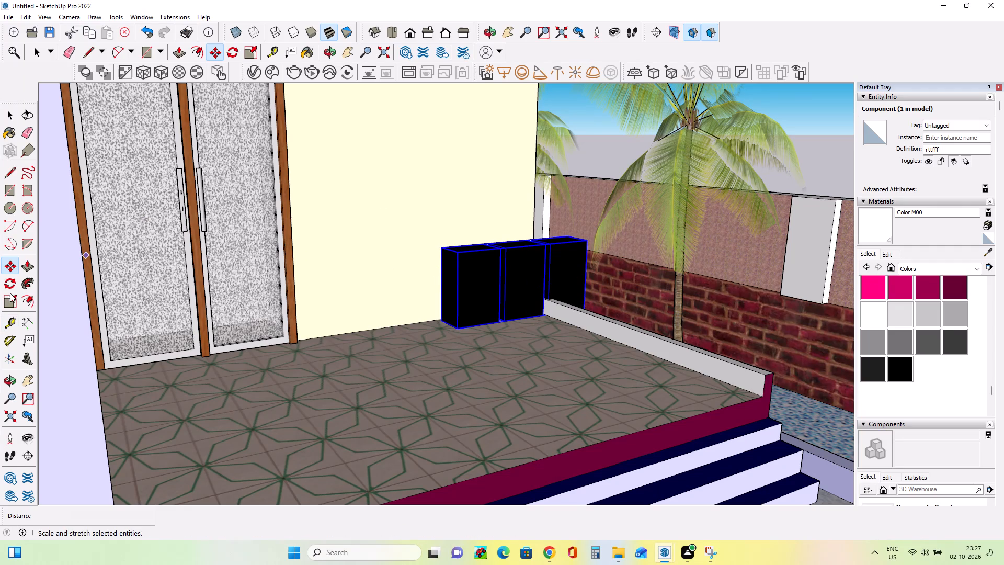
Scale down the depth of the frames along the green axis so they become thin panels.
left_click(10, 304)
left_click(528, 284)
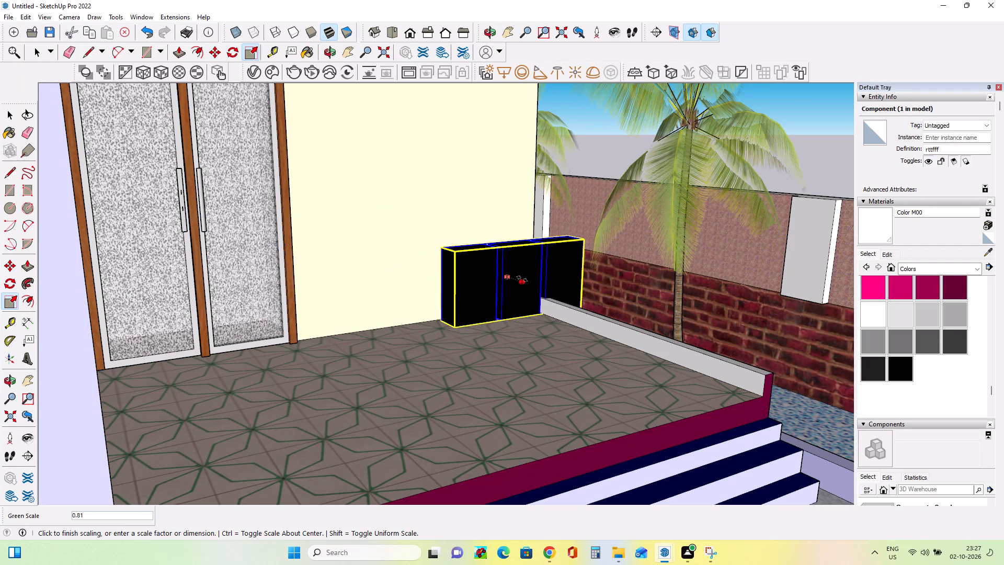
left_click(506, 268)
middle_click_drag(508, 290, 454, 295)
scroll(459, 295, "up", 1)
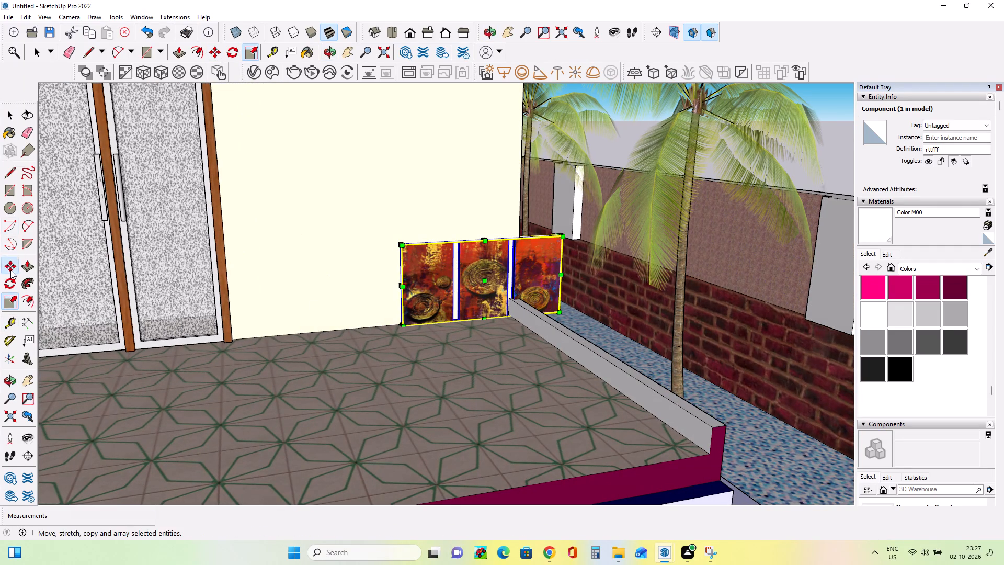
Move the thinned frames back up onto the cream porch wall, high beside the double door, and deselect them.
left_click(10, 270)
scroll(416, 299, "down", 3)
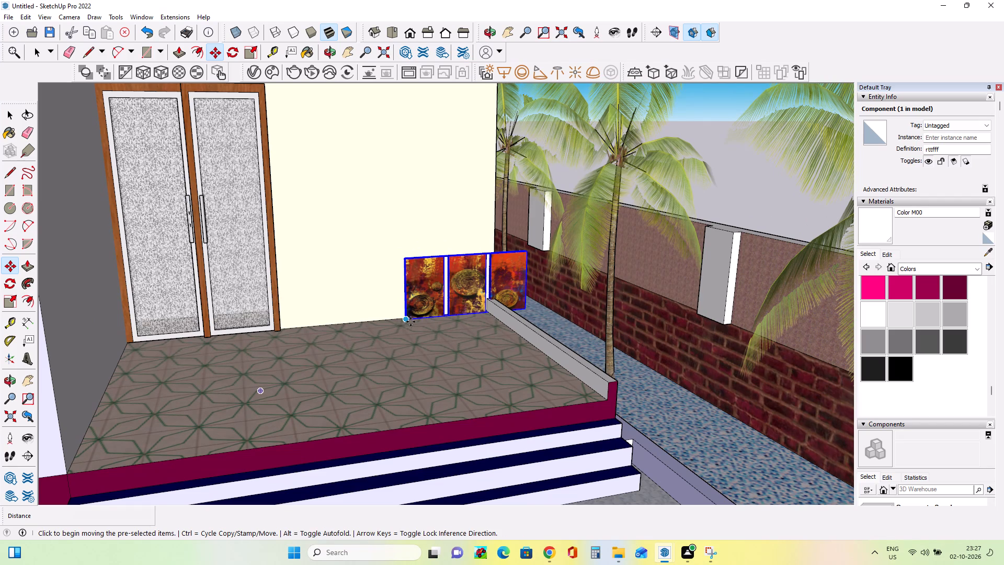
left_click(410, 322)
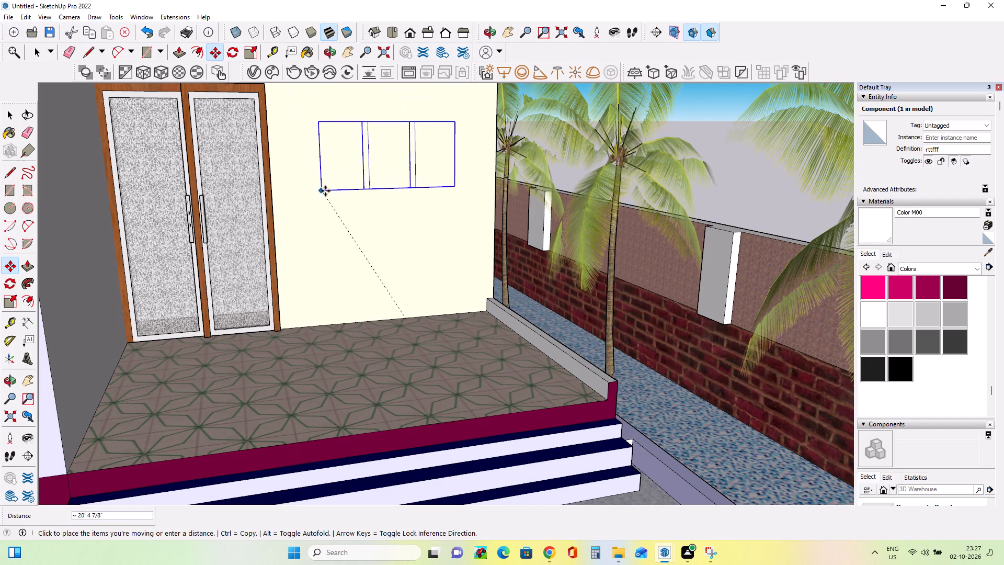
scroll(336, 183, "down", 8)
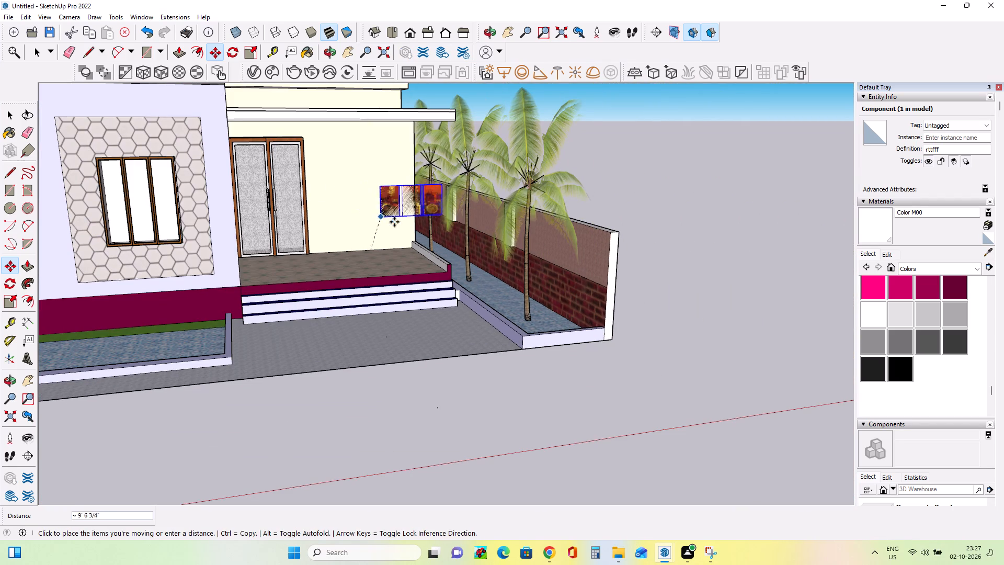
left_click(381, 159)
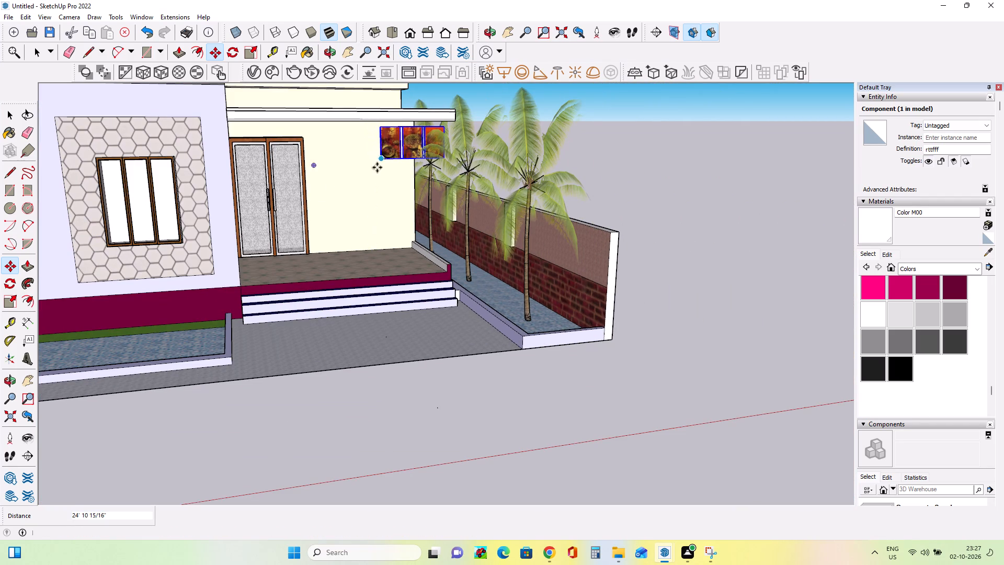
left_click(378, 163)
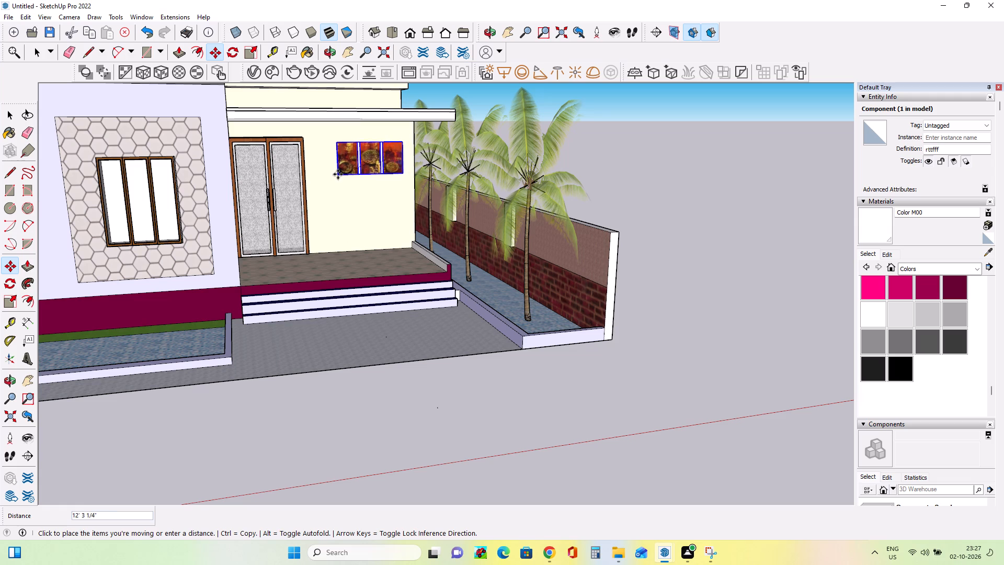
left_click(328, 167)
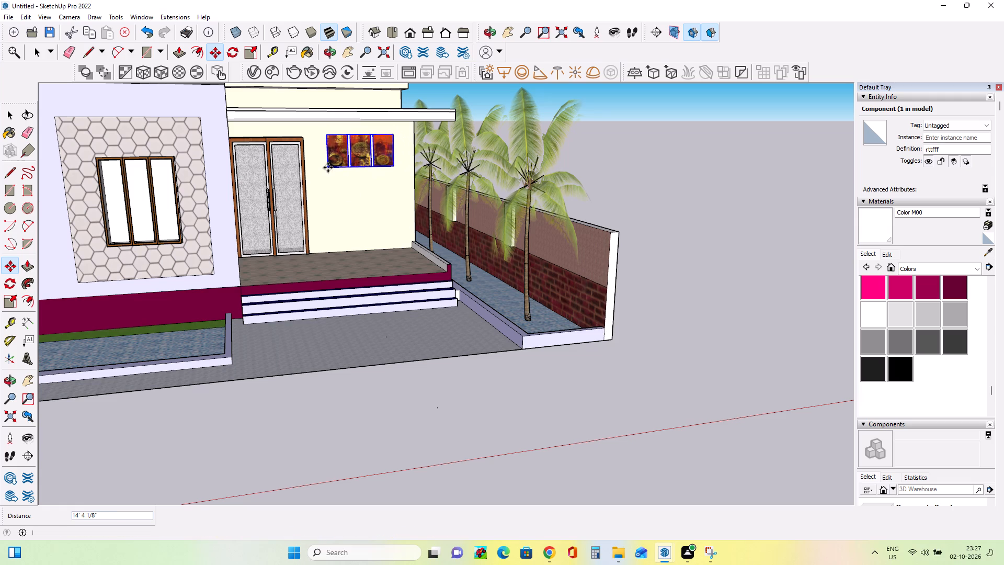
middle_click_drag(364, 199, 329, 219)
scroll(358, 199, "down", 4)
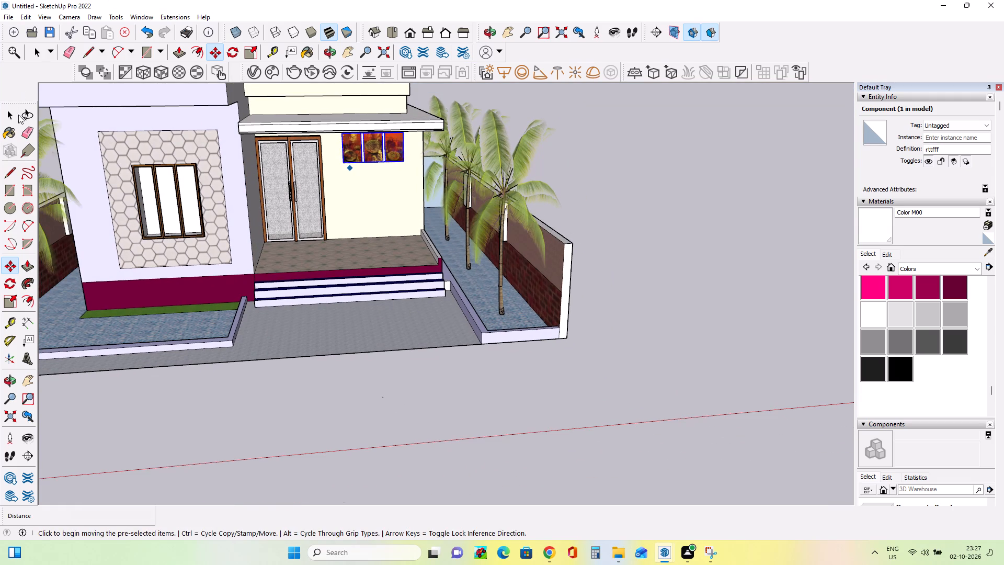
left_click(11, 112)
left_click(284, 437)
Examine the whole house front with the frames on the porch wall alongside the reference picture.
middle_click_drag(271, 395, 292, 363)
middle_click_drag(302, 330, 296, 352)
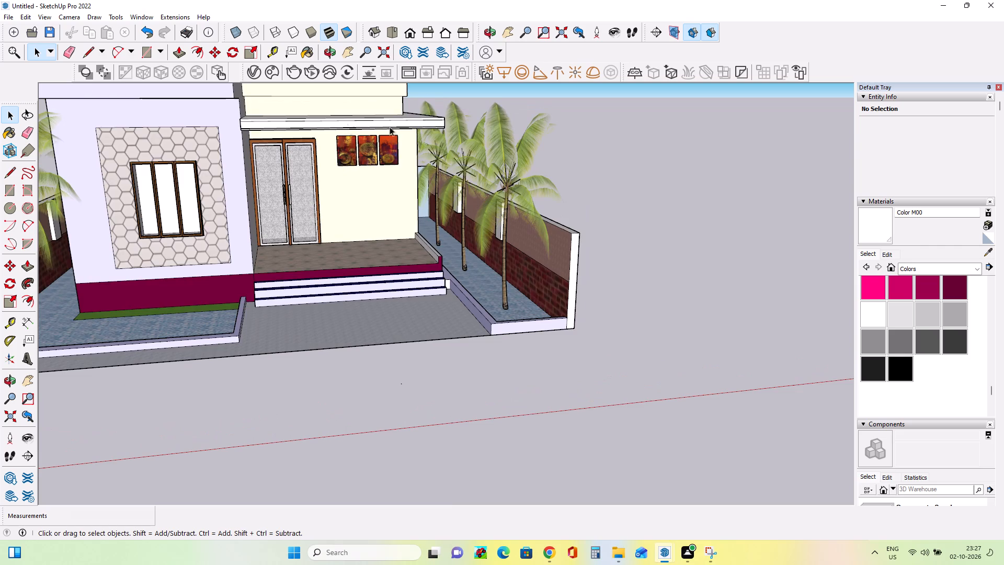
scroll(422, 188, "down", 3)
middle_click(405, 288)
scroll(404, 288, "down", 4)
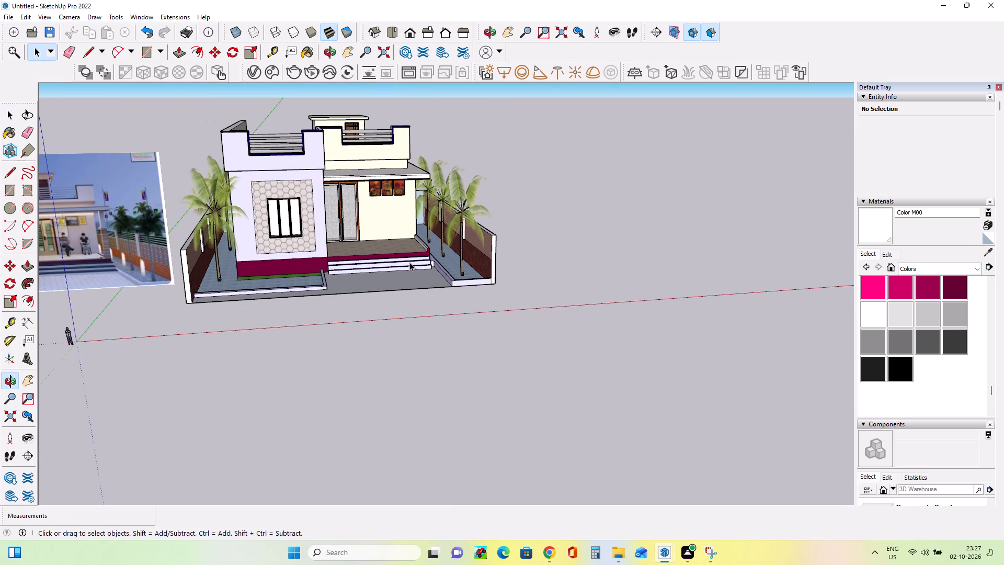
scroll(409, 262, "up", 2)
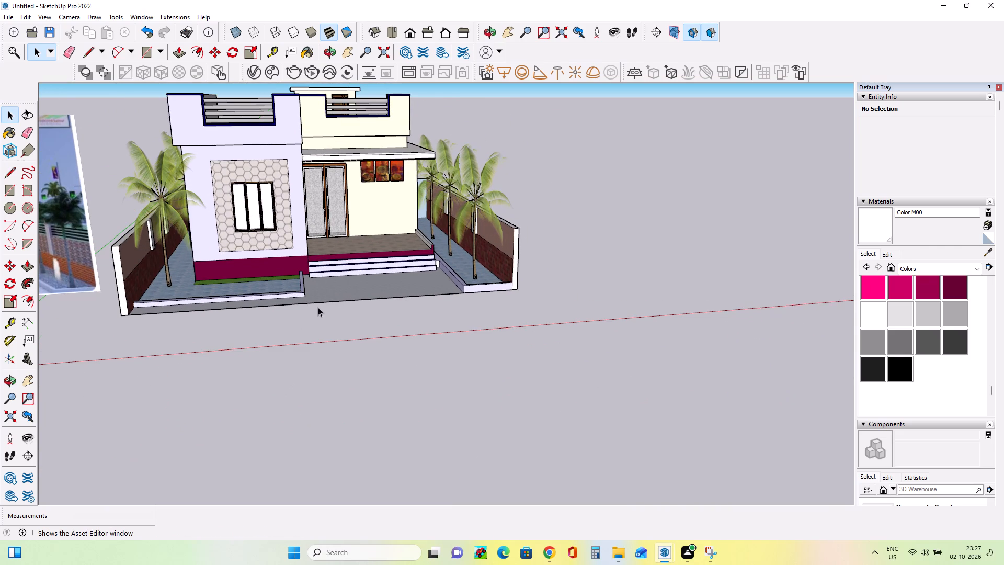
scroll(341, 322, "down", 2)
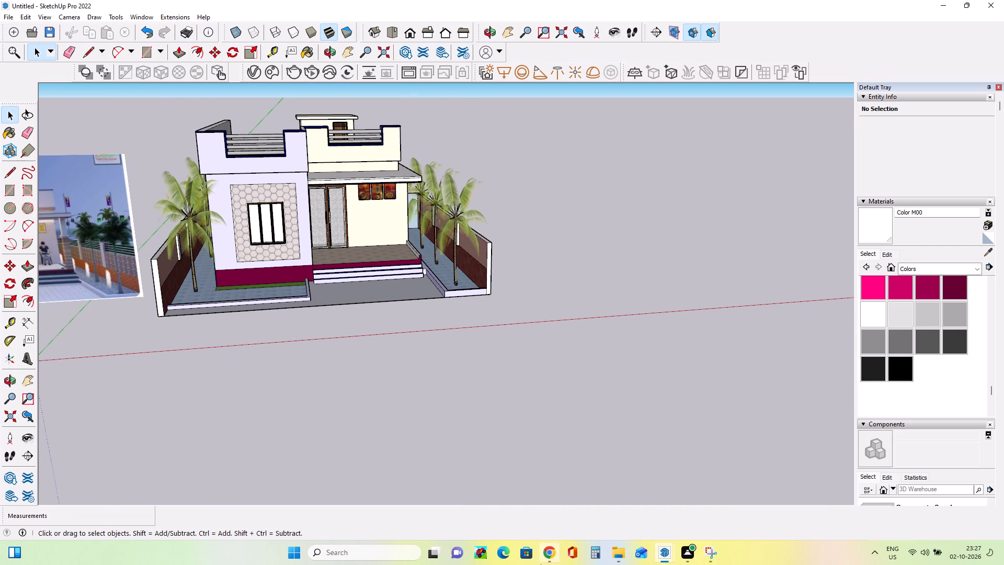
Switch to 3D Warehouse in Chrome and search its models for "water foutain".
left_click(544, 553)
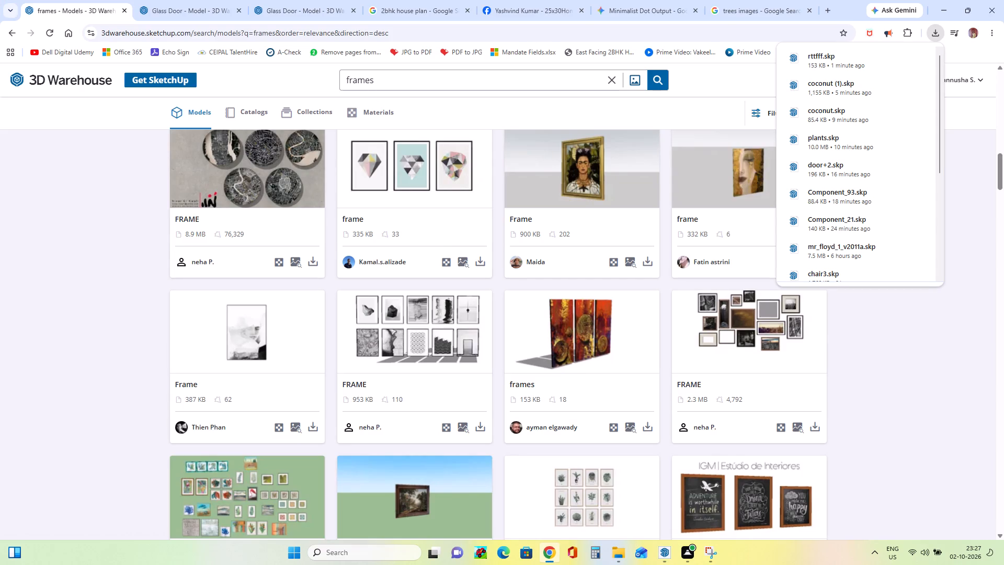
left_click(394, 76)
key("BackSpace")
key("BackSpace")
key("BackSpace")
key("BackSpace")
key("BackSpace")
key("BackSpace")
key("BackSpace")
key("BackSpace")
key("BackSpace")
key("BackSpace")
key("BackSpace")
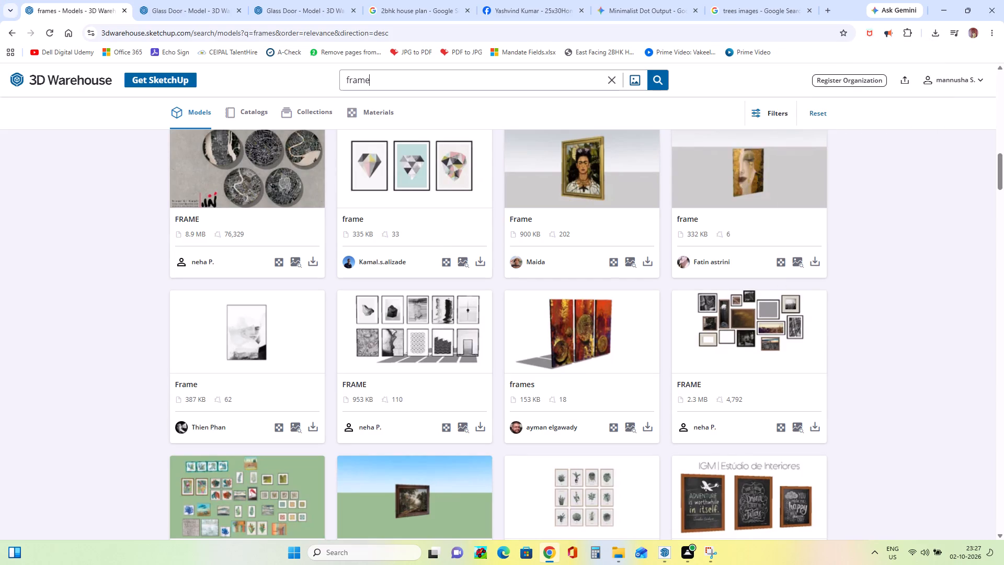
type("water")
key("space")
type("fou")
type("tain")
key("Return")
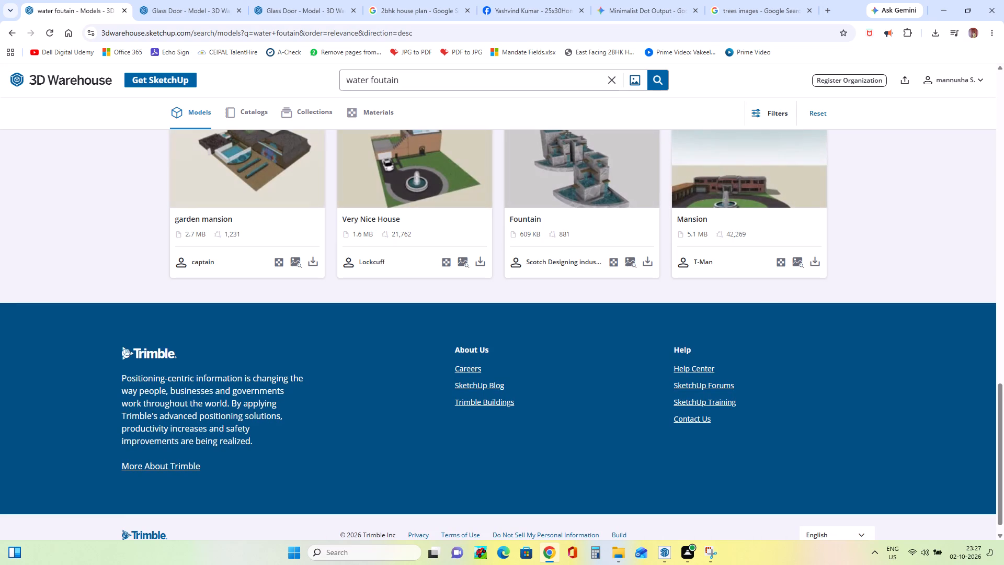
Look through the water foutain results for a fountain that suits the house model.
scroll(576, 178, "up", 10)
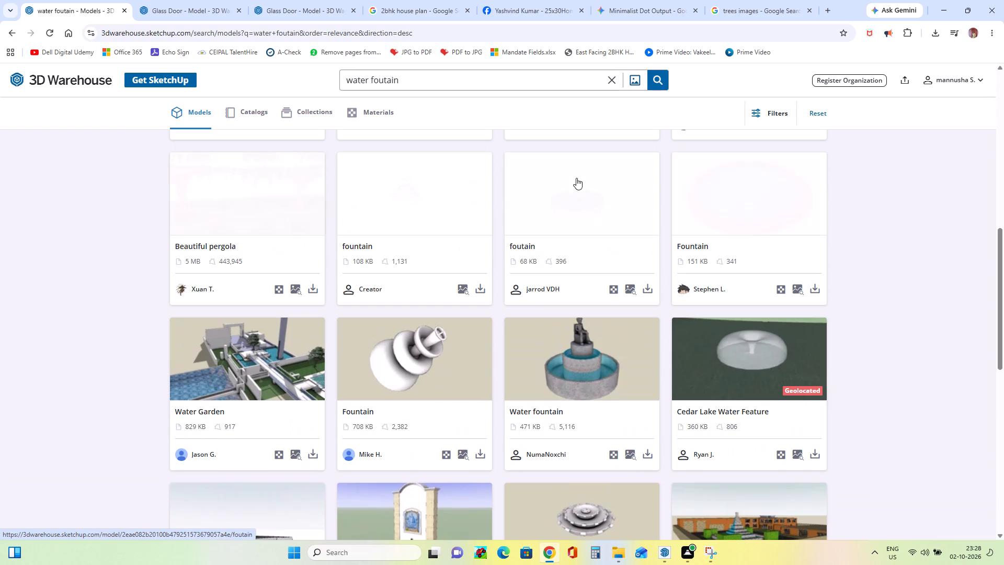
scroll(576, 178, "up", 9)
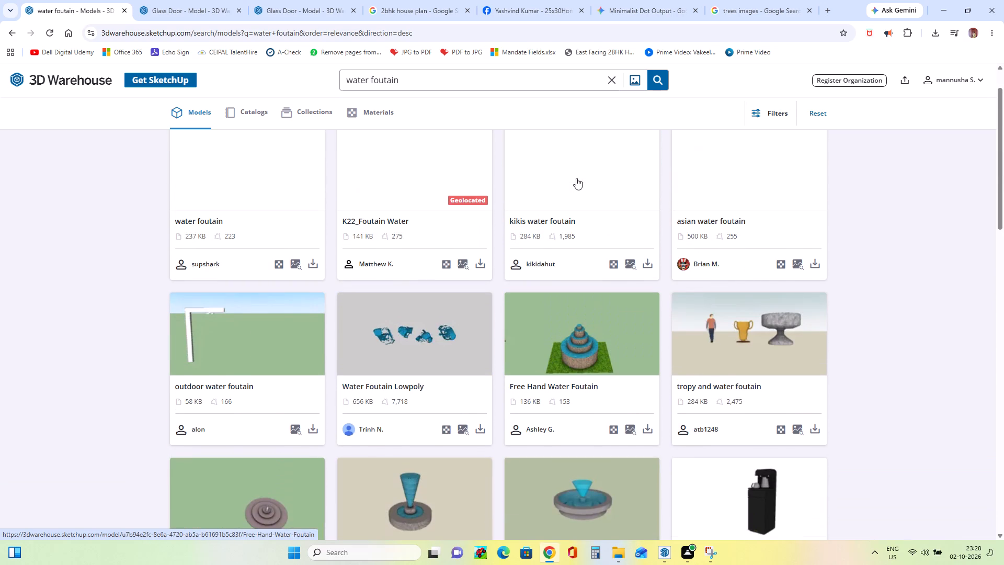
scroll(576, 178, "up", 4)
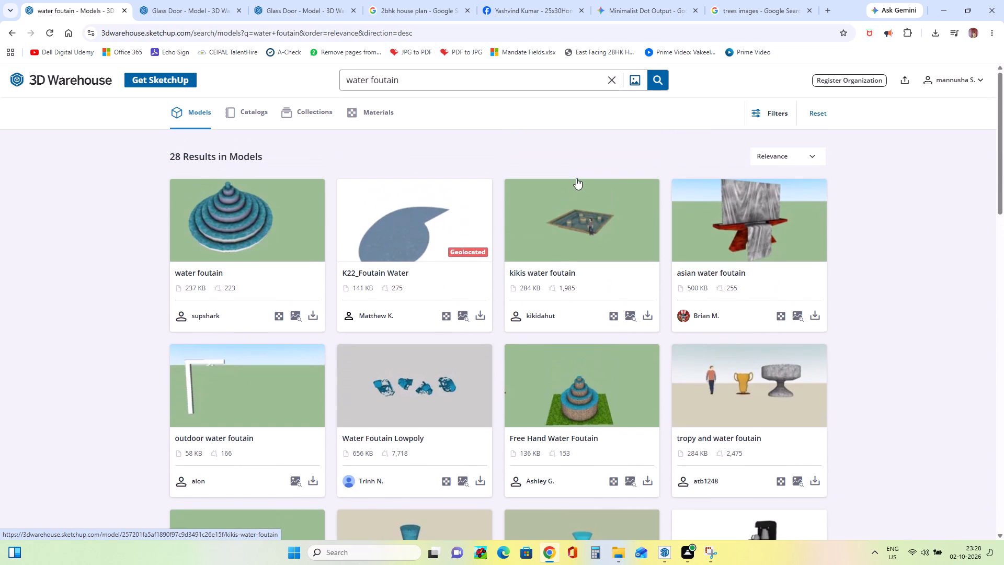
scroll(576, 178, "up", 9)
scroll(576, 178, "down", 5)
scroll(576, 178, "up", 6)
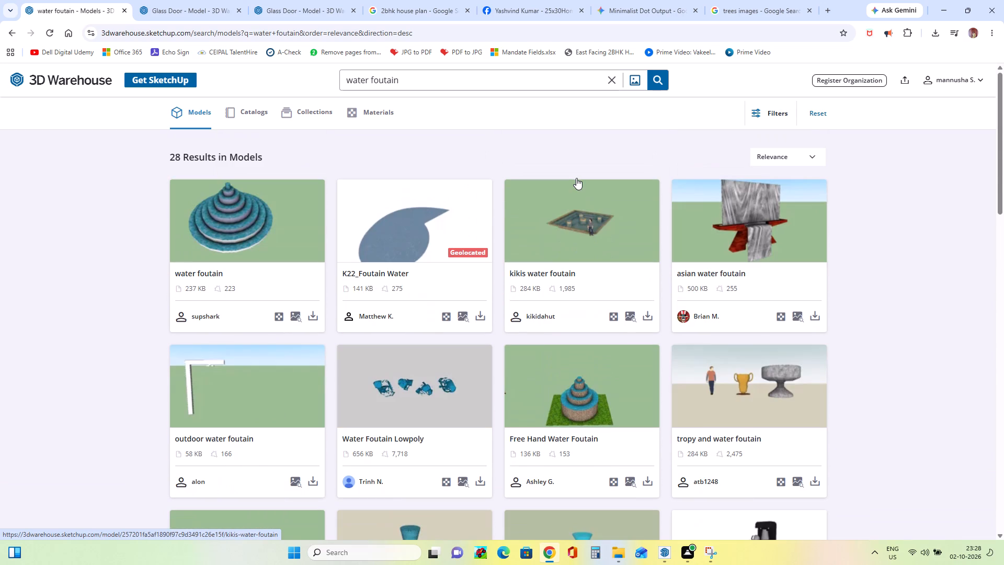
scroll(576, 178, "up", 5)
scroll(378, 255, "down", 9)
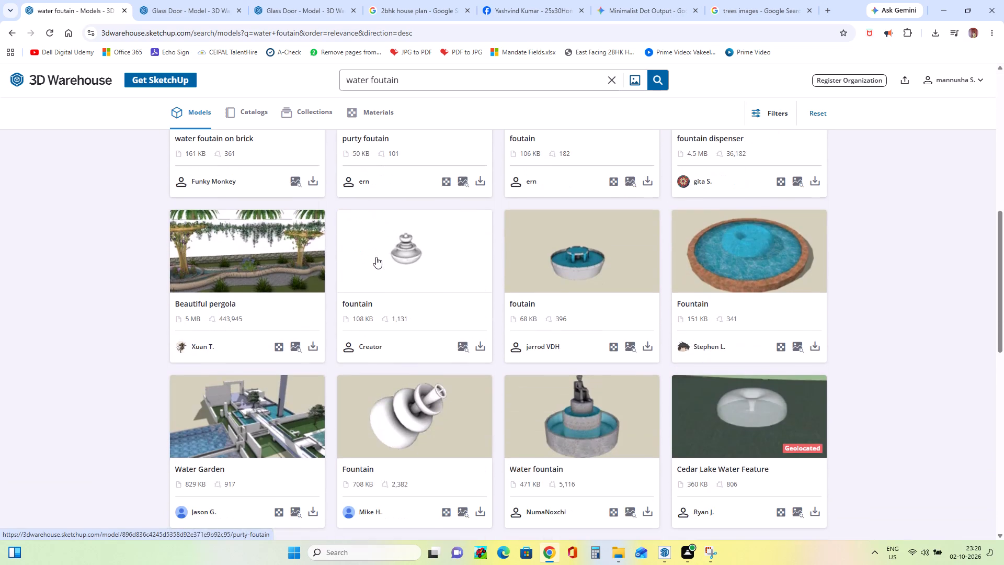
scroll(376, 257, "down", 11)
scroll(376, 257, "up", 14)
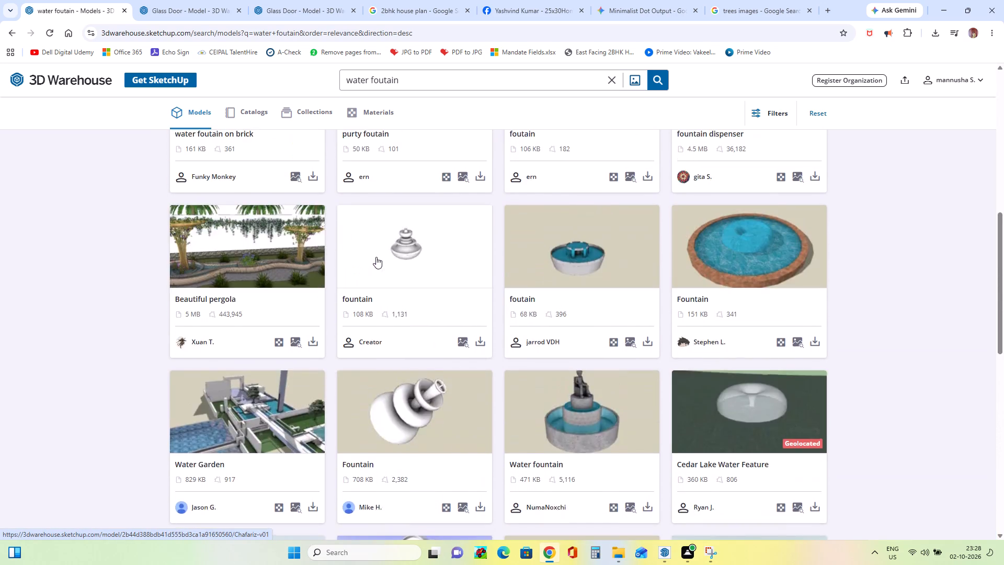
scroll(376, 257, "up", 15)
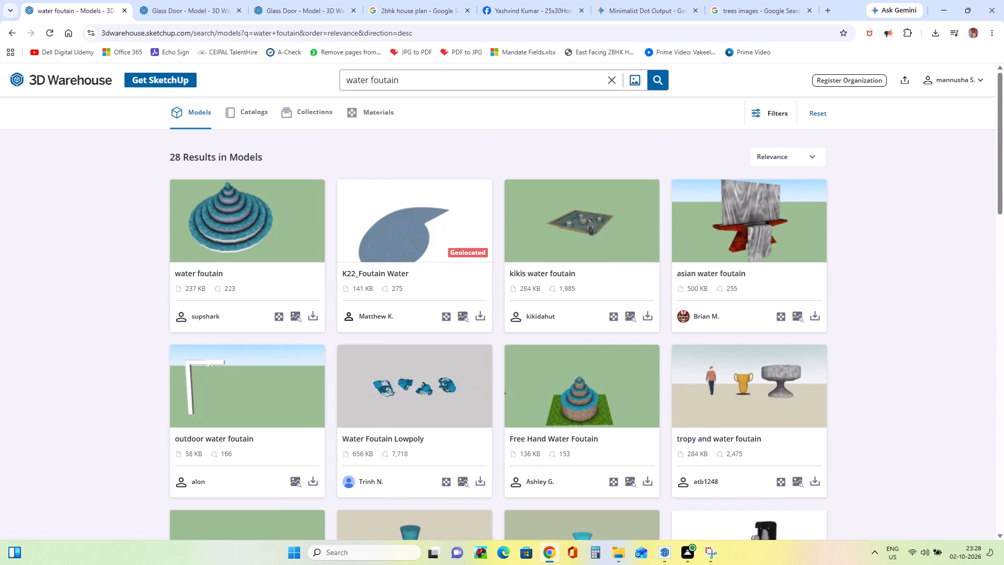
Shorten the model search to "water" and run it.
left_click(403, 82)
key("BackSpace")
key("BackSpace")
key("BackSpace")
key("BackSpace")
key("BackSpace")
key("BackSpace")
key("BackSpace")
key("Return")
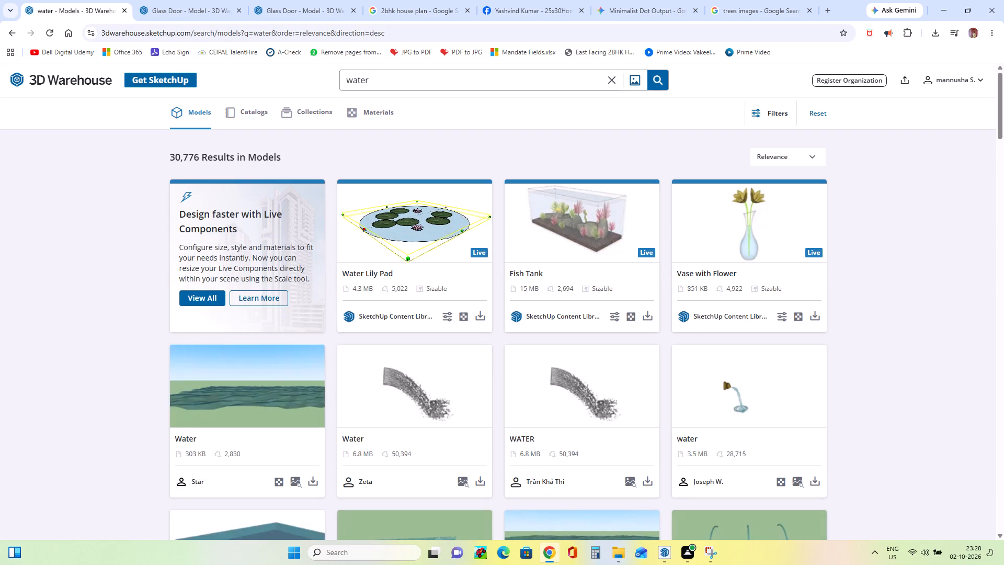
Look through the first water models, check the geolocated WATER model's page, and return to the results.
scroll(415, 157, "down", 1)
scroll(414, 209, "down", 7)
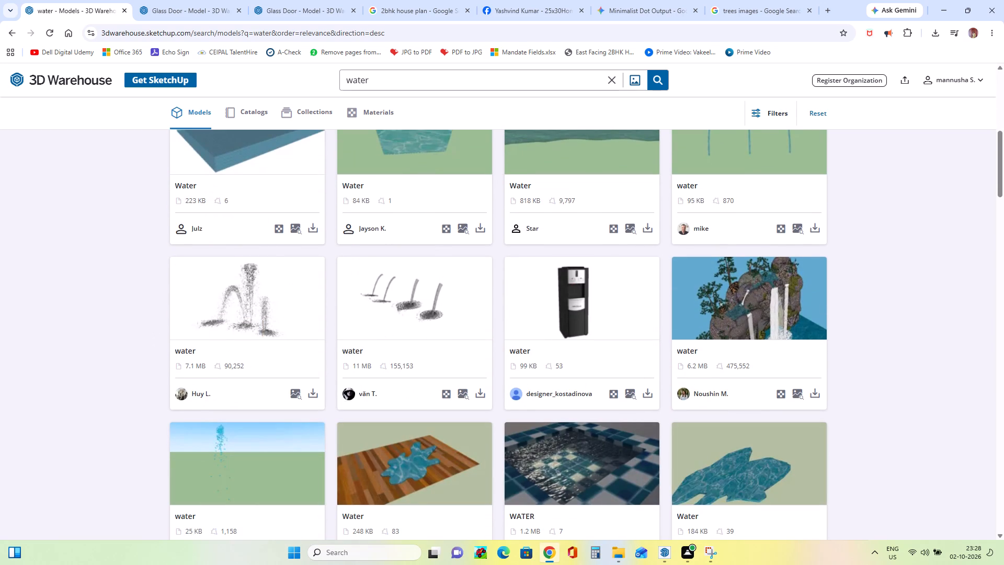
scroll(303, 368, "down", 2)
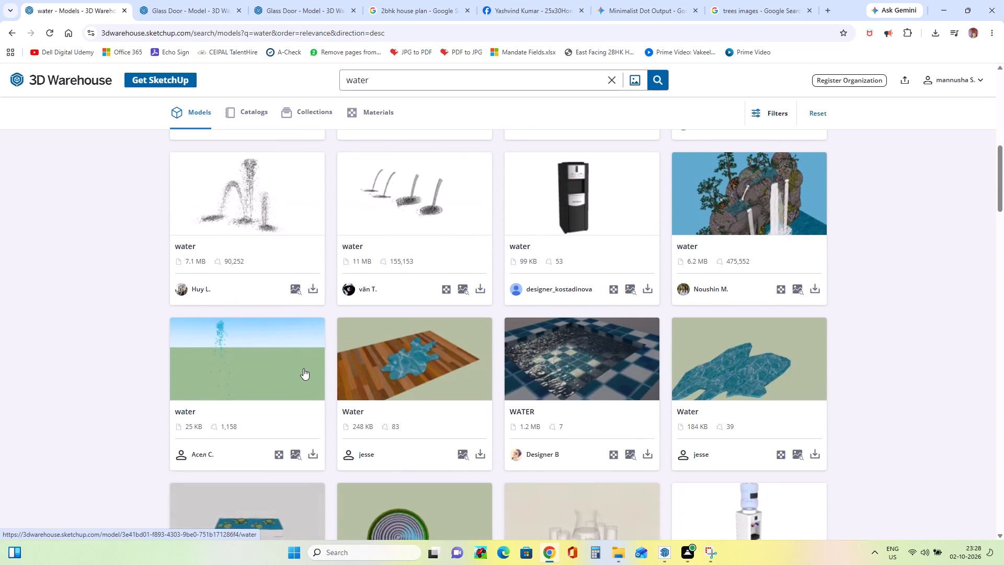
scroll(303, 368, "down", 3)
scroll(303, 368, "up", 3)
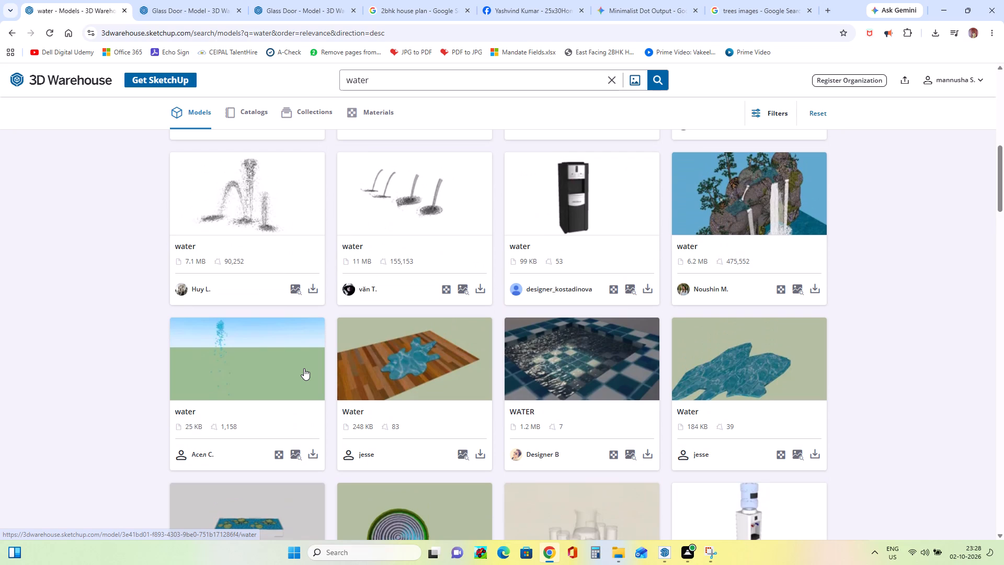
scroll(304, 368, "down", 8)
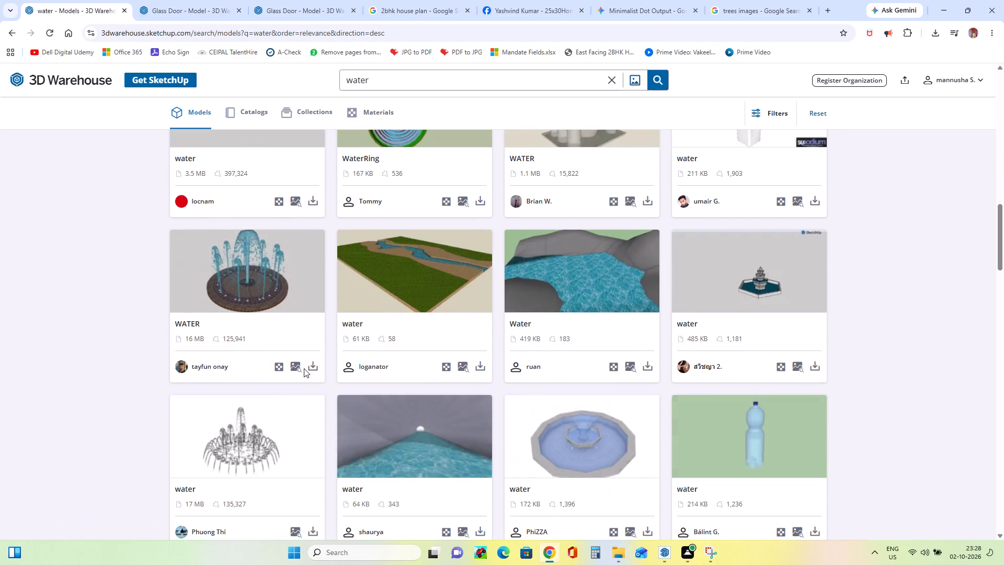
scroll(304, 368, "down", 5)
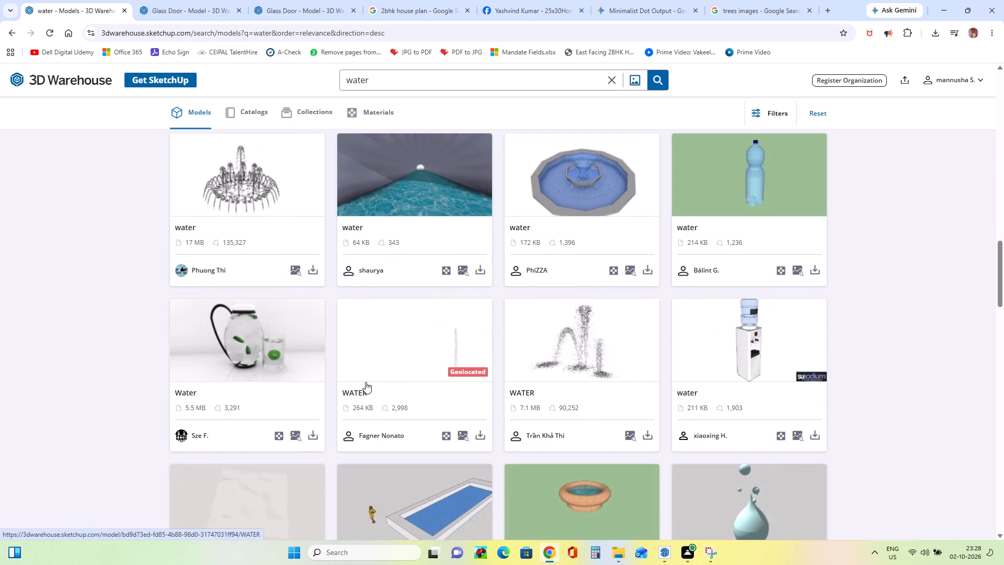
left_click(410, 337)
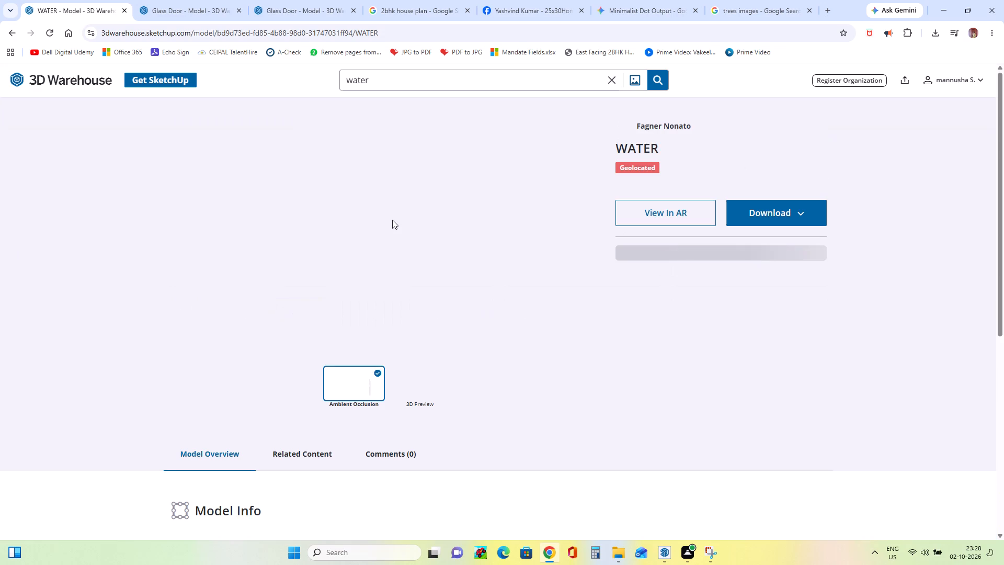
left_click(10, 35)
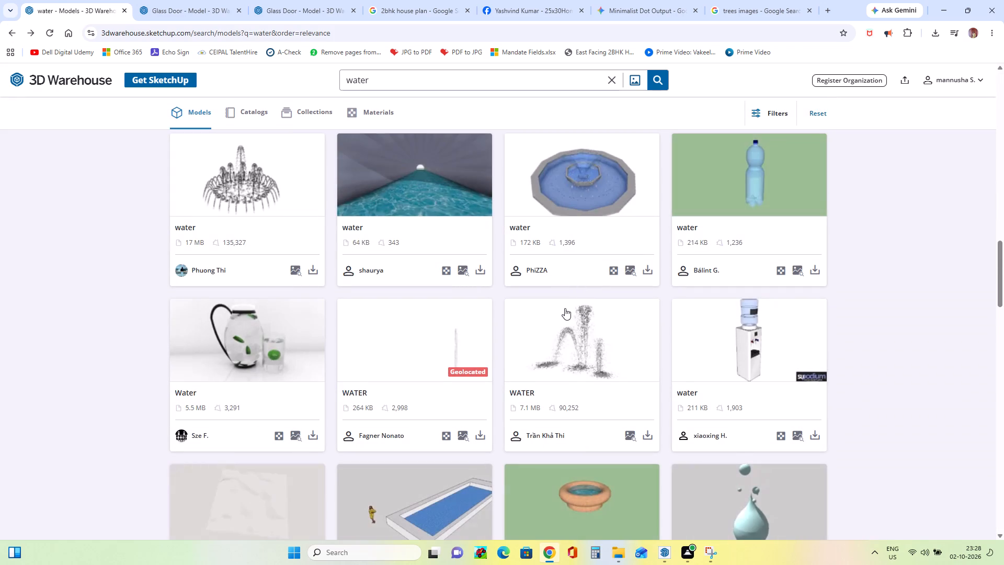
Look through the remaining water models down to the end of the loaded results.
scroll(565, 308, "down", 9)
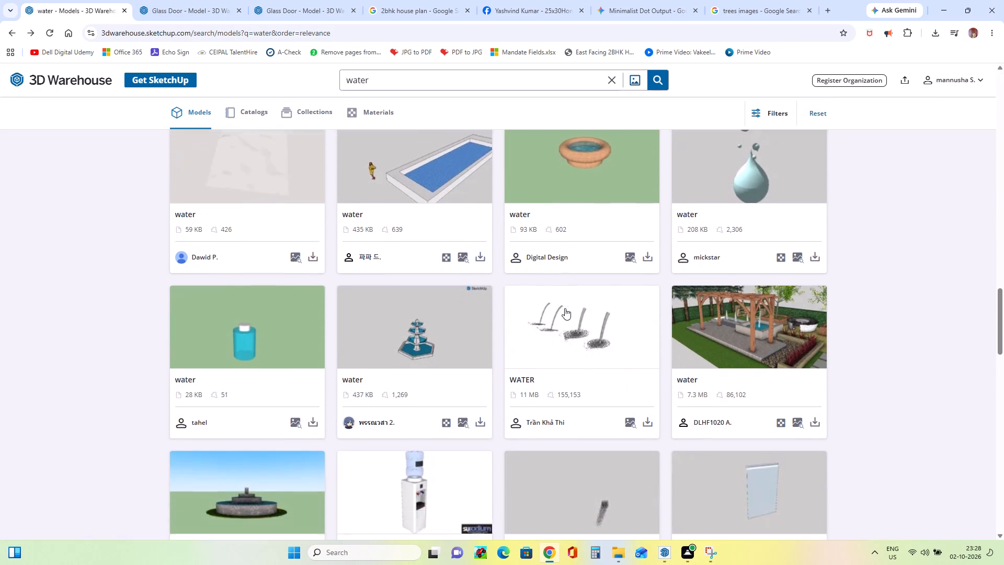
scroll(565, 308, "down", 9)
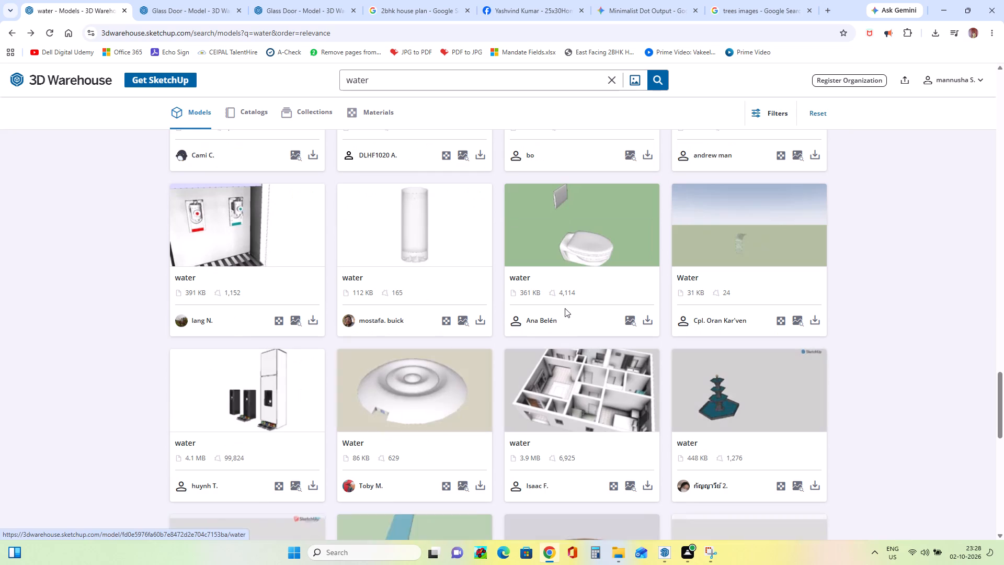
scroll(565, 308, "down", 9)
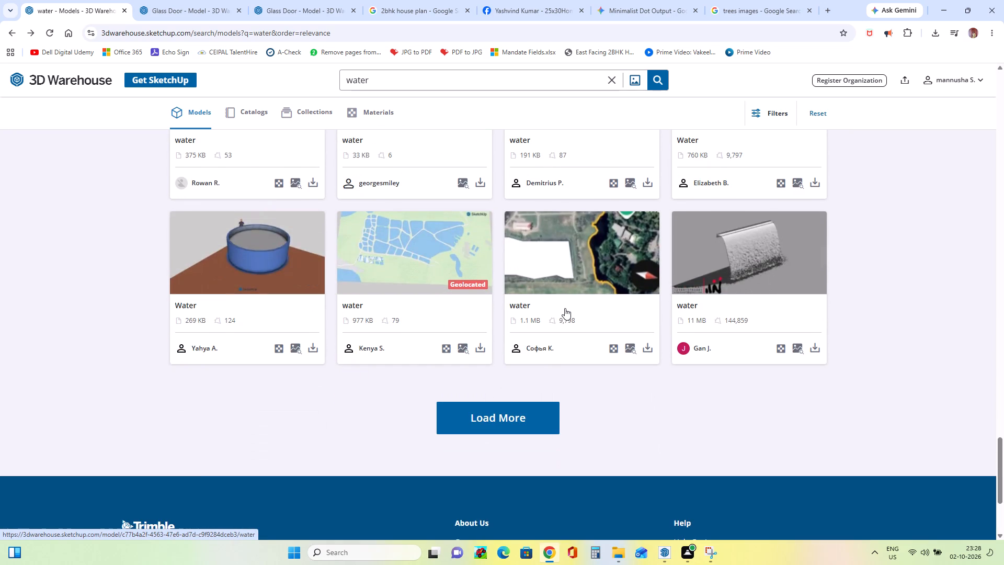
Load more water models and examine the additional results for a suitable water feature.
left_click(544, 424)
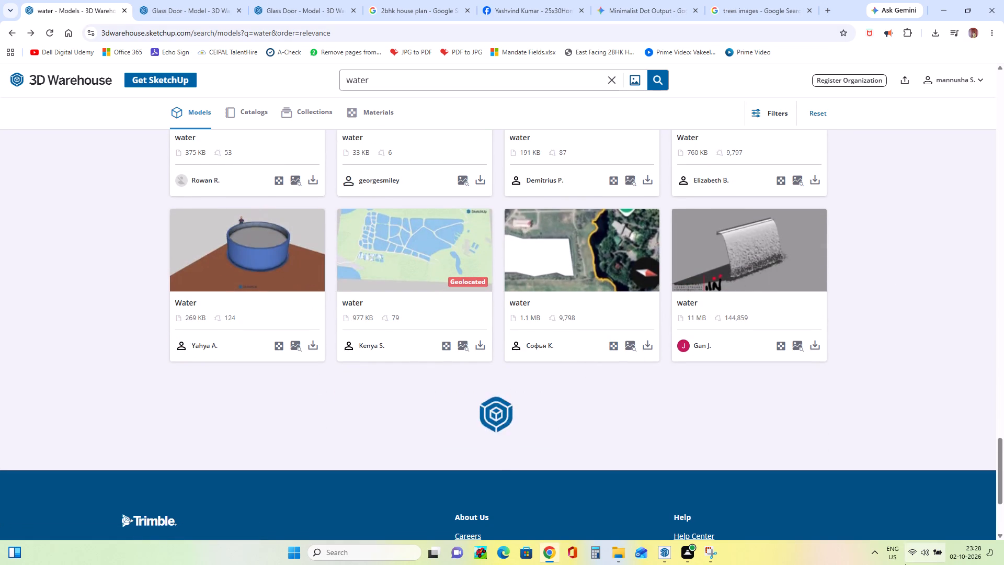
scroll(693, 167, "down", 3)
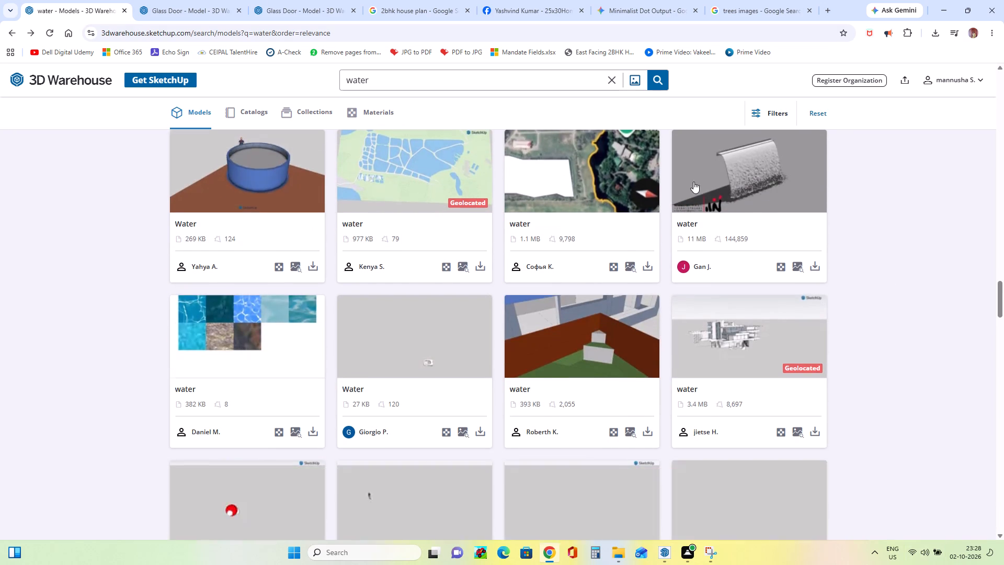
scroll(574, 303, "down", 3)
scroll(550, 74, "down", 2)
scroll(558, 259, "down", 5)
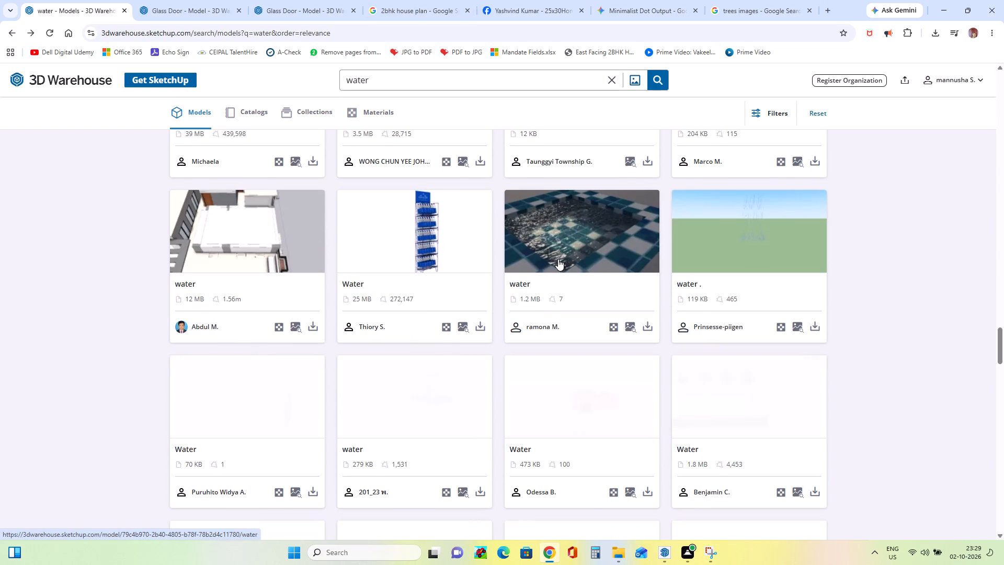
scroll(558, 258, "down", 9)
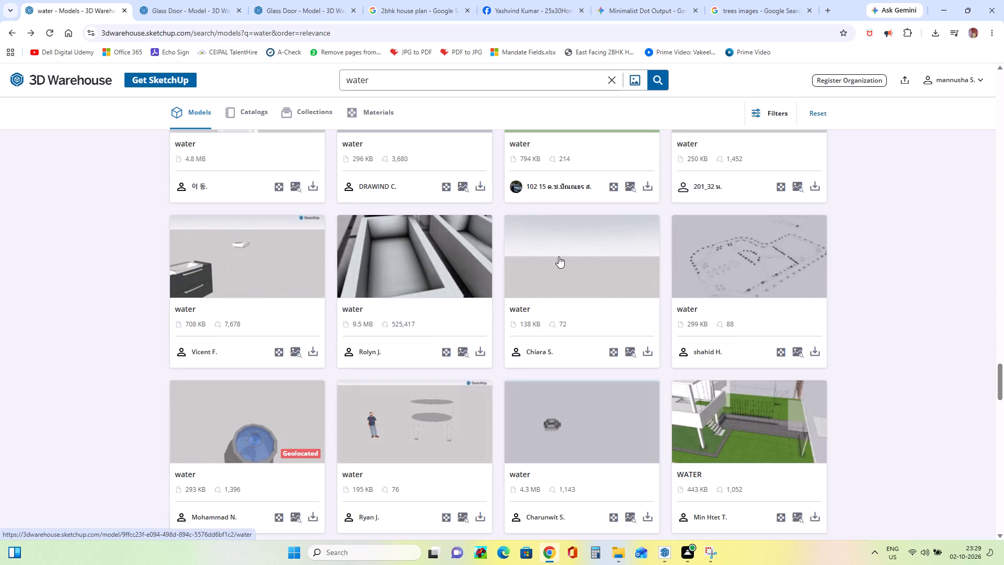
scroll(558, 255, "down", 10)
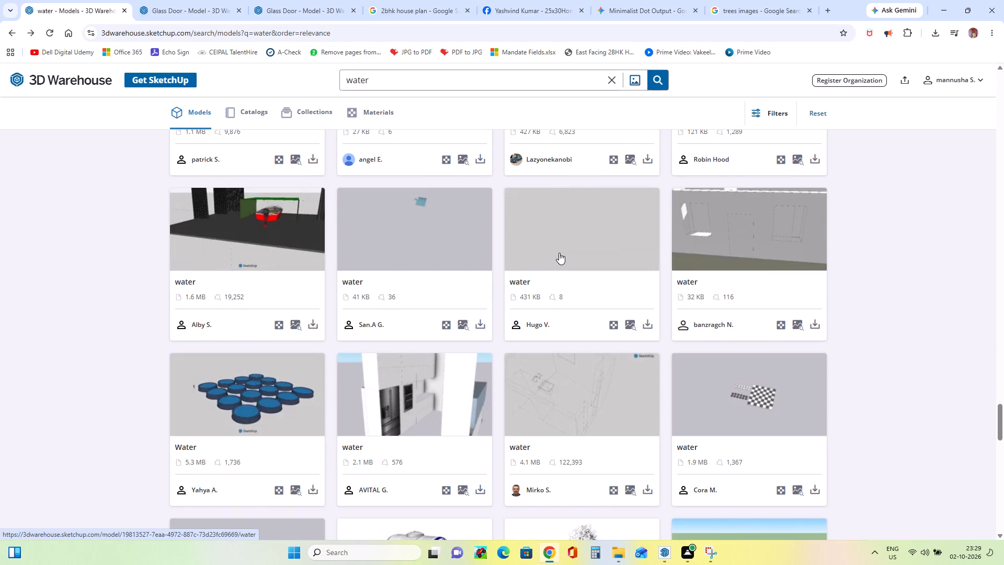
scroll(559, 253, "down", 9)
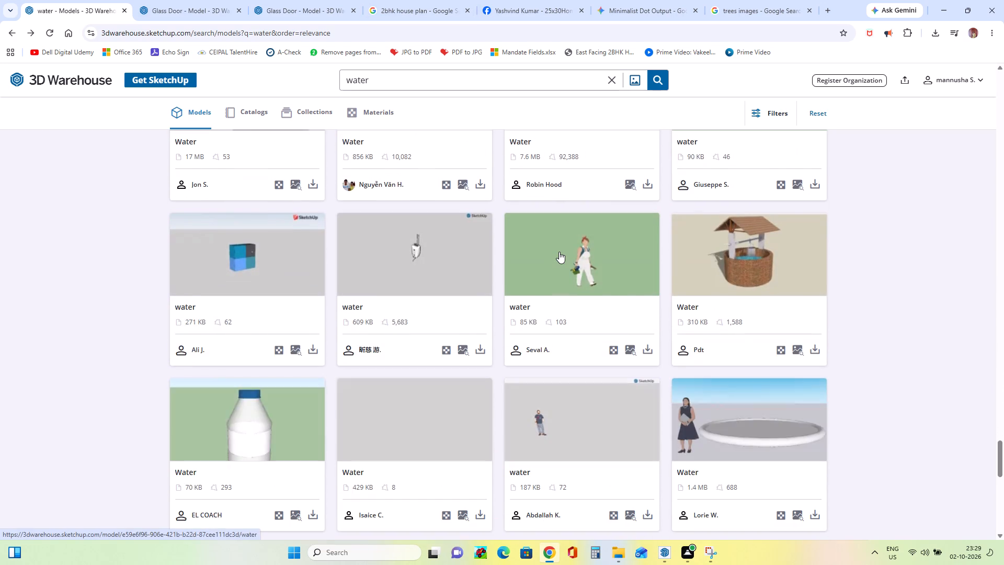
scroll(560, 251, "down", 9)
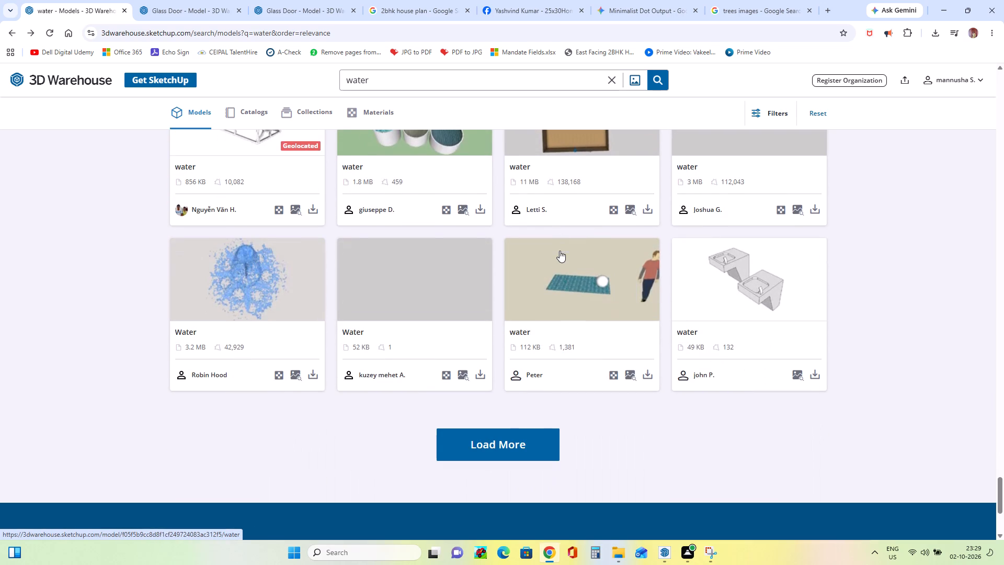
Review the loaded water models again, going back up to the first results.
scroll(560, 245, "up", 18)
scroll(550, 218, "up", 3)
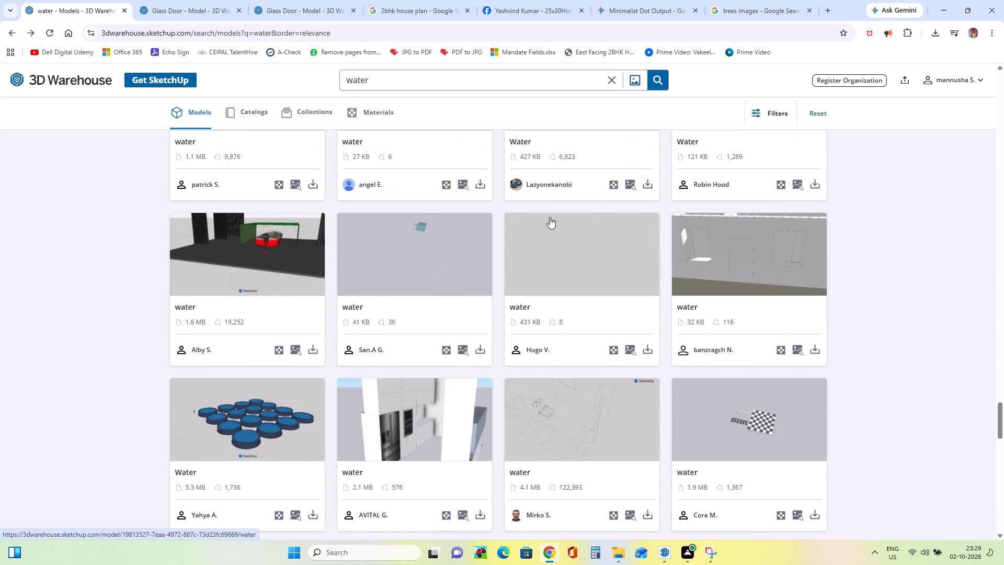
scroll(550, 217, "up", 20)
scroll(550, 217, "up", 18)
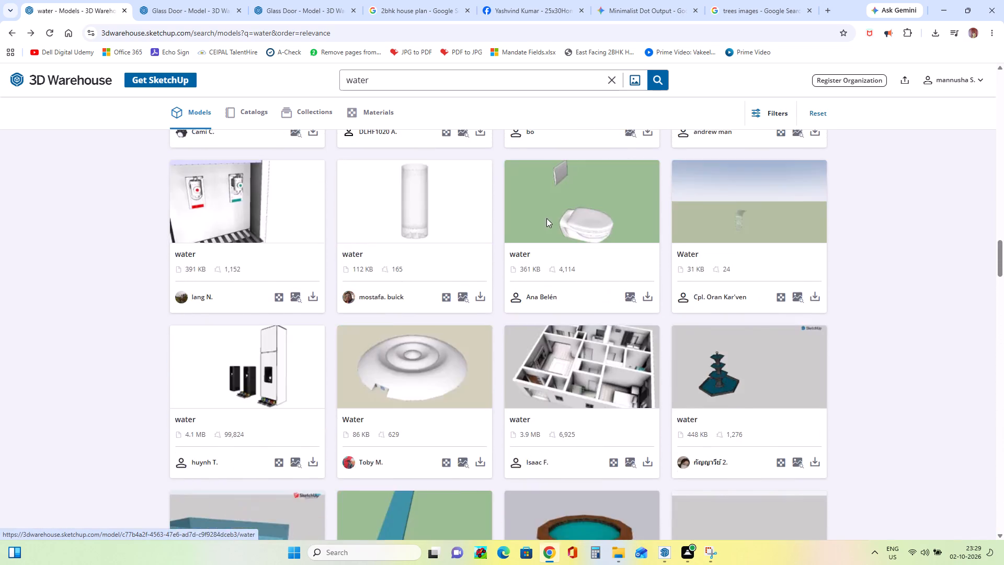
scroll(546, 218, "up", 20)
scroll(546, 218, "up", 11)
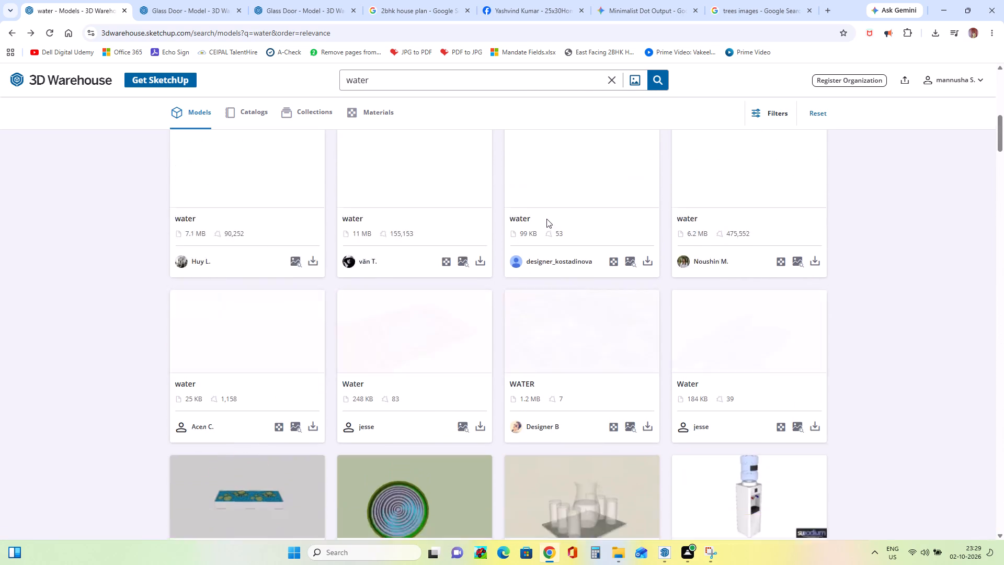
scroll(546, 219, "up", 7)
scroll(546, 220, "down", 4)
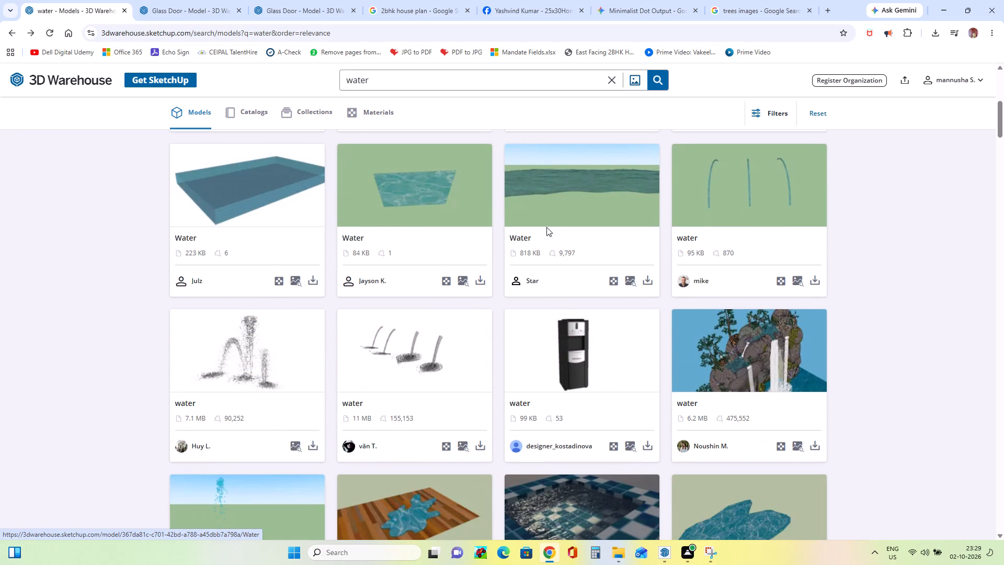
scroll(546, 227, "up", 5)
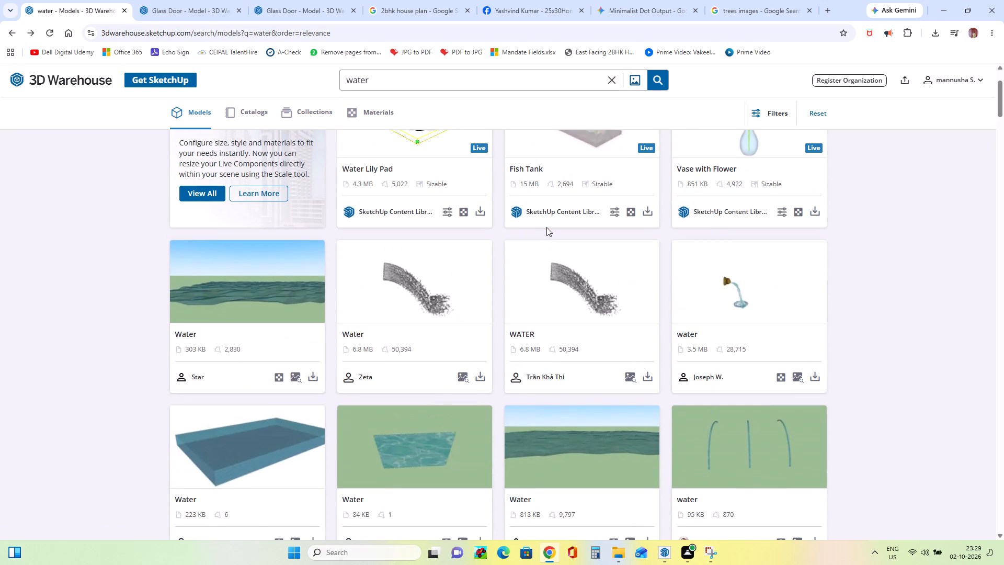
scroll(546, 227, "up", 11)
Download the 7.1 MB WATER model showing three fountain sprays as a SketchUp file.
scroll(546, 228, "down", 15)
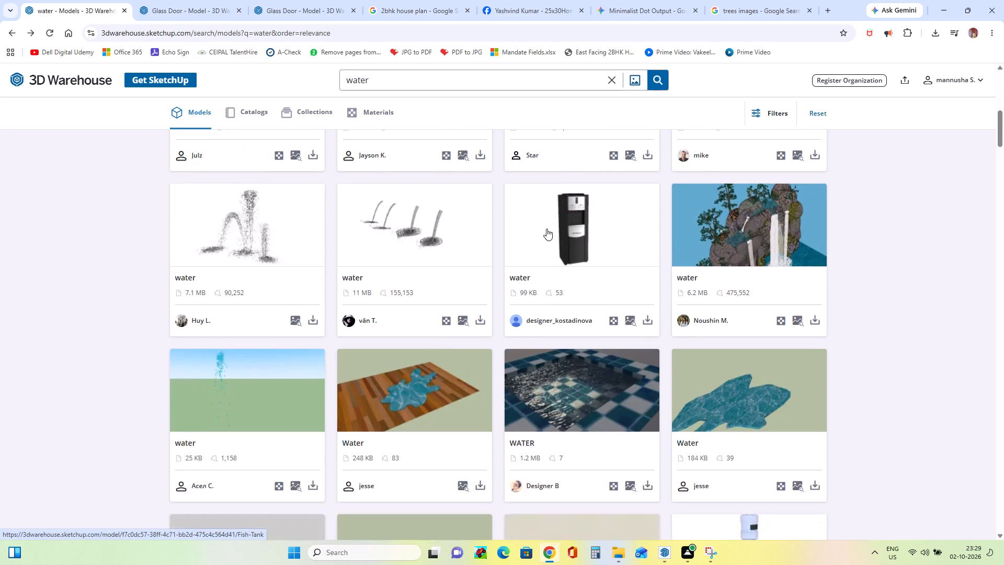
scroll(546, 229, "down", 9)
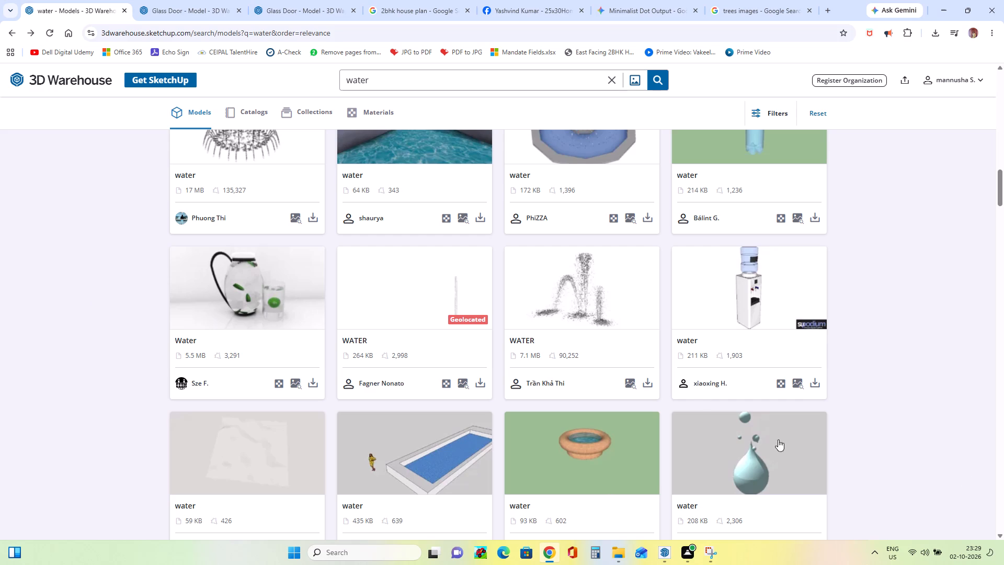
left_click(648, 383)
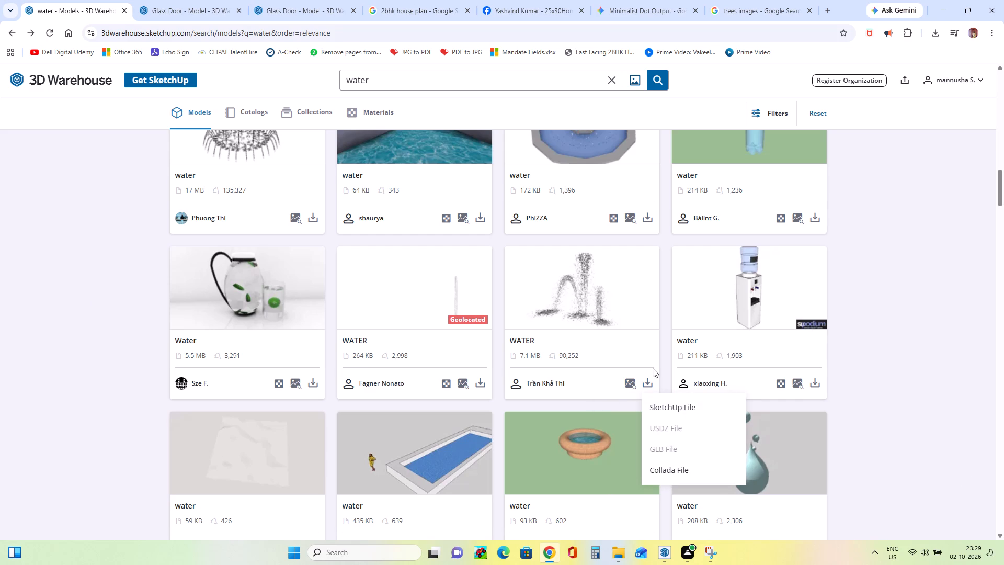
left_click(658, 408)
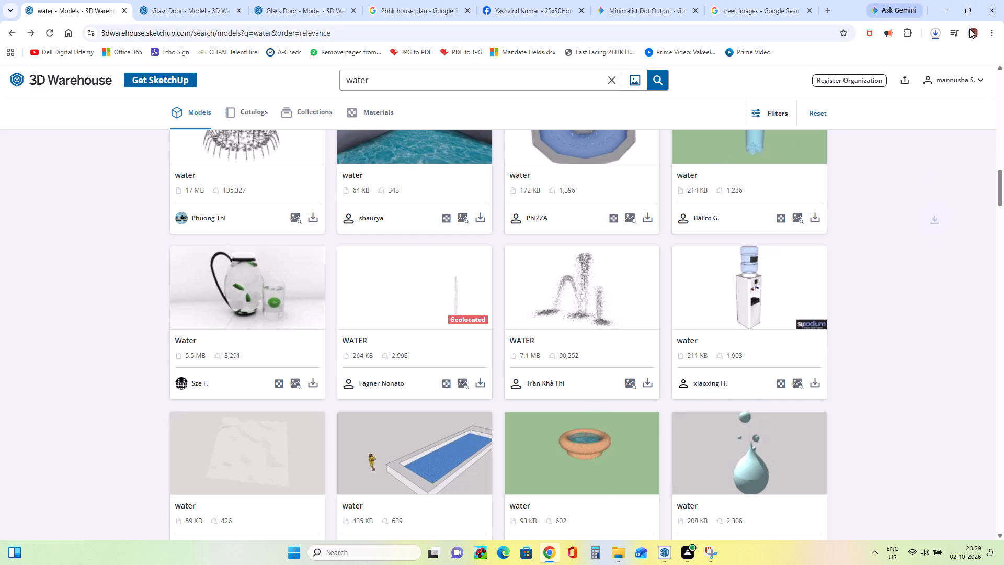
Replace the model search term with "men" and run the search.
left_click(465, 76)
key("BackSpace")
key("BackSpace")
key("BackSpace")
key("BackSpace")
key("BackSpace")
key("BackSpace")
key("BackSpace")
key("BackSpace")
key("BackSpace")
key("BackSpace")
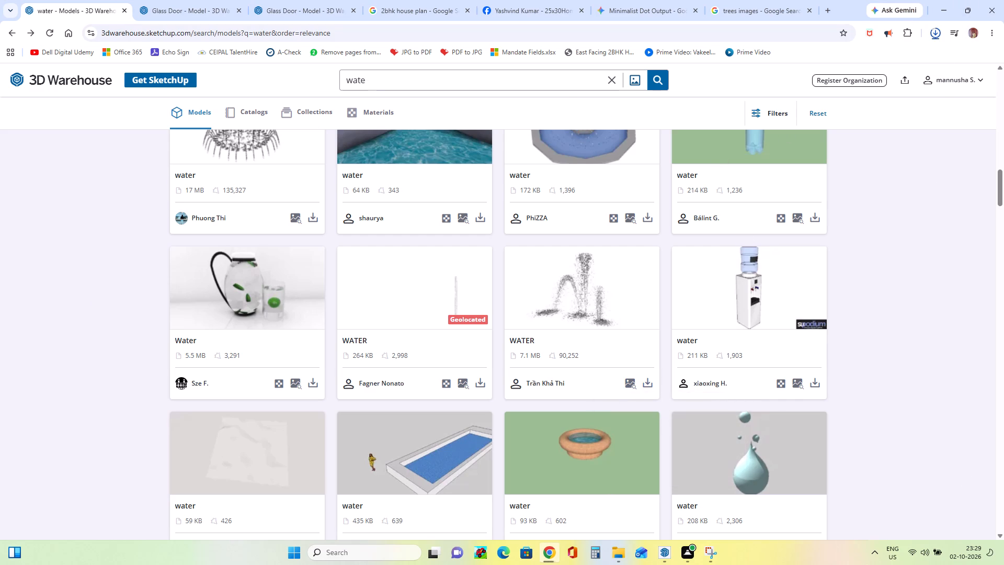
key("m")
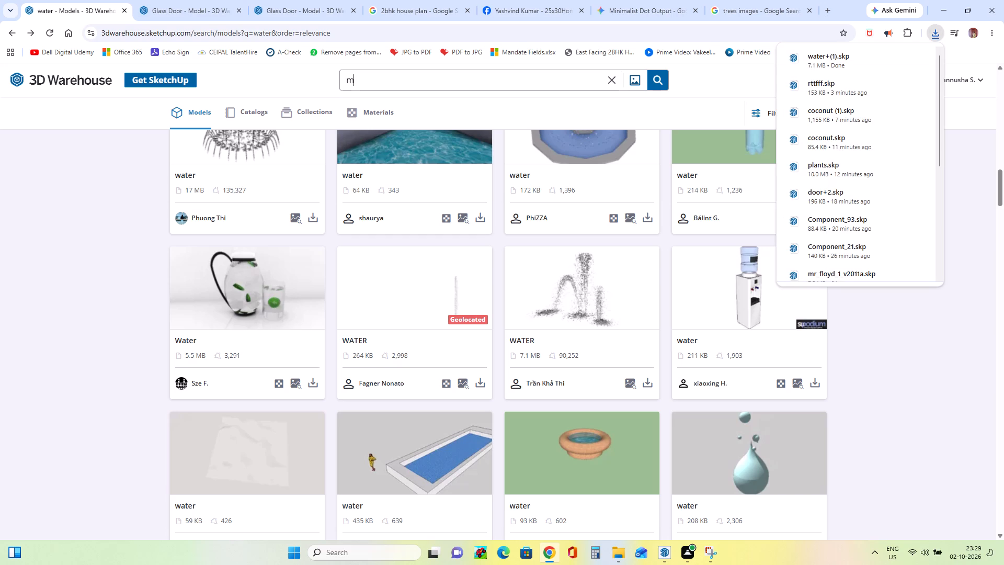
type("en")
key("Return")
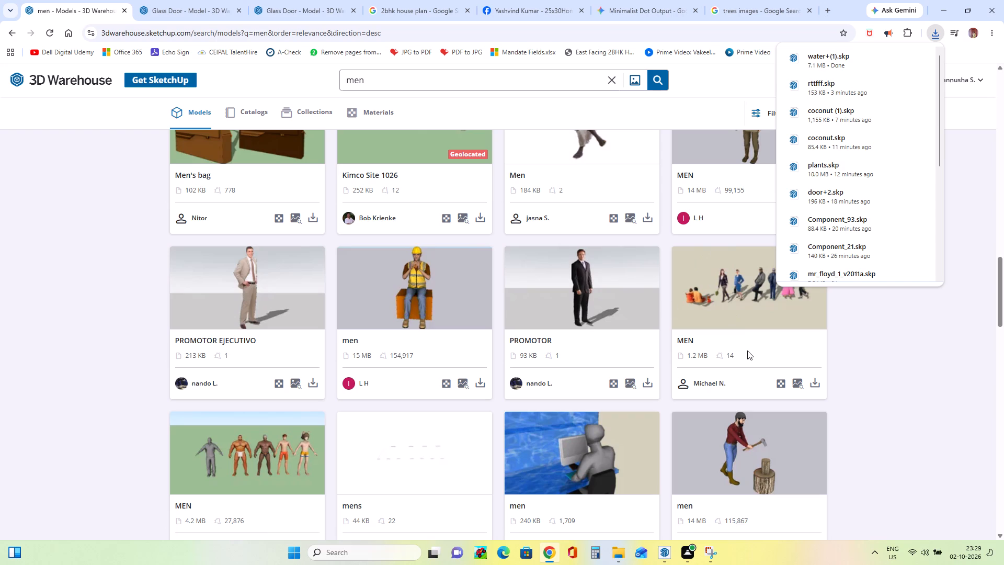
Look through the men models up to the first results for suitable seated figures.
scroll(583, 321, "up", 4)
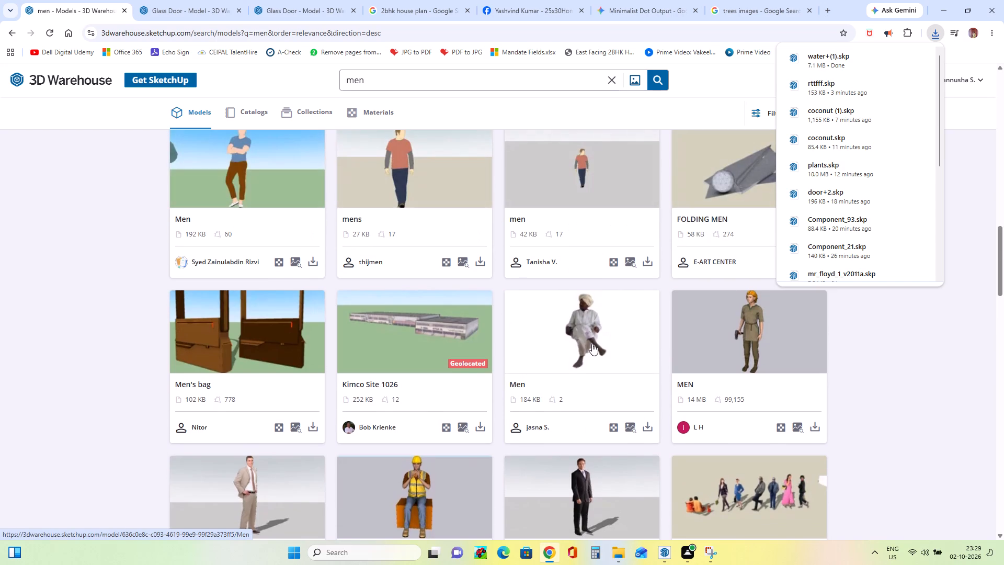
scroll(592, 344, "up", 8)
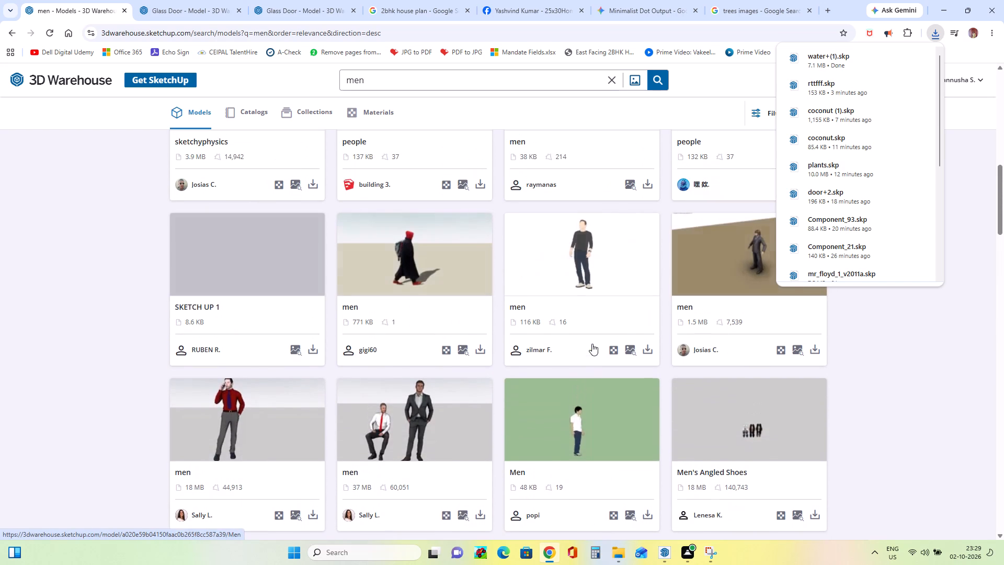
scroll(592, 344, "up", 2)
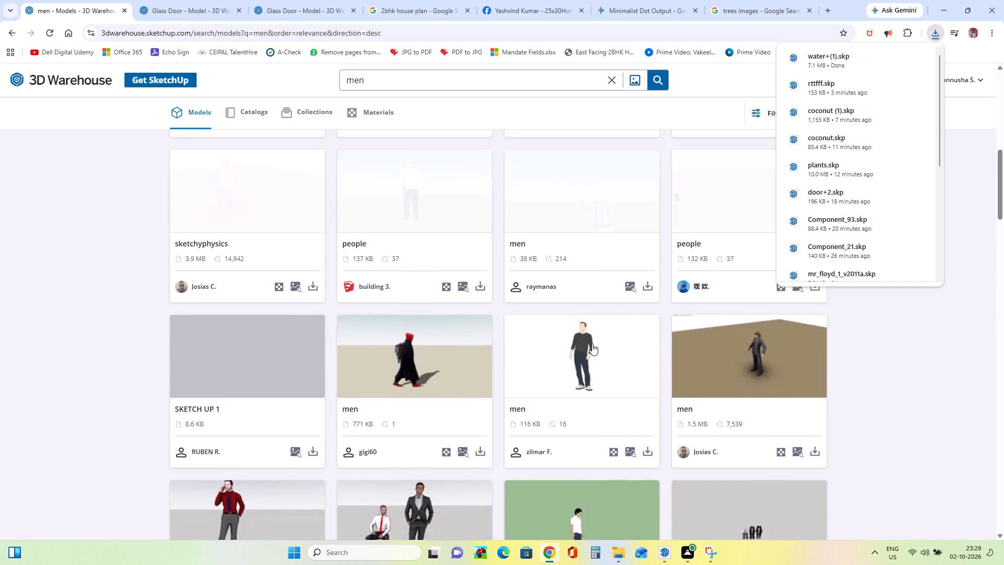
scroll(592, 344, "up", 13)
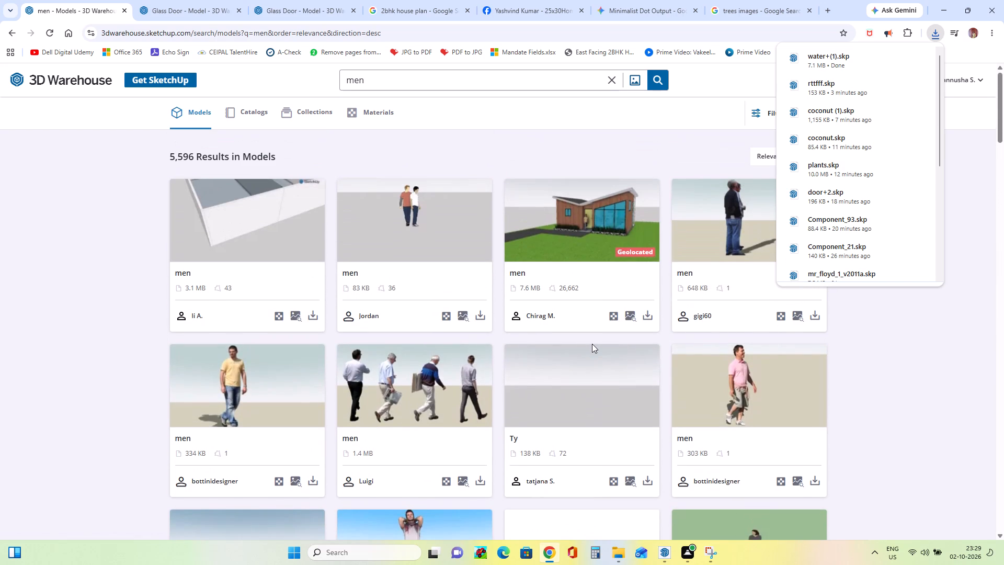
scroll(592, 344, "up", 3)
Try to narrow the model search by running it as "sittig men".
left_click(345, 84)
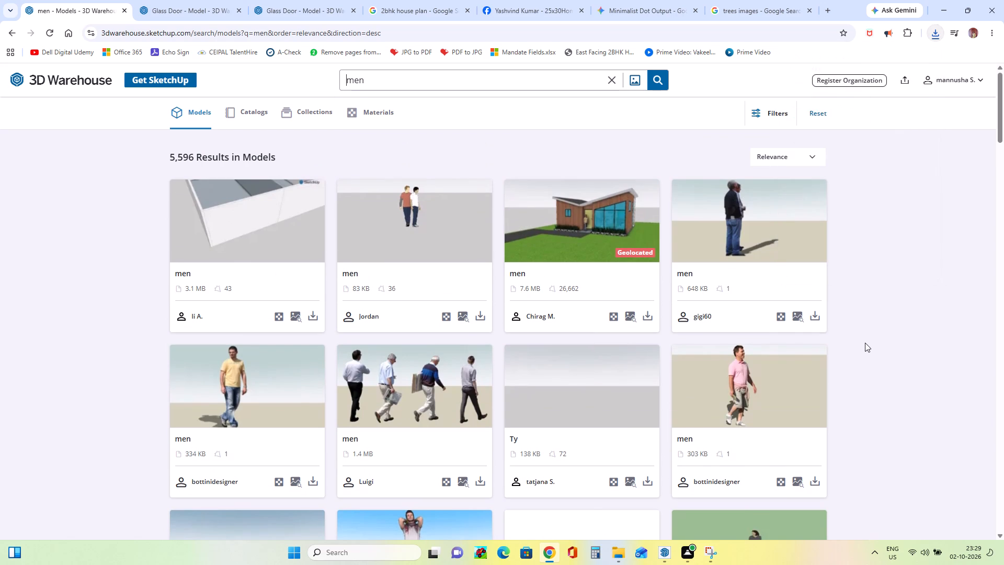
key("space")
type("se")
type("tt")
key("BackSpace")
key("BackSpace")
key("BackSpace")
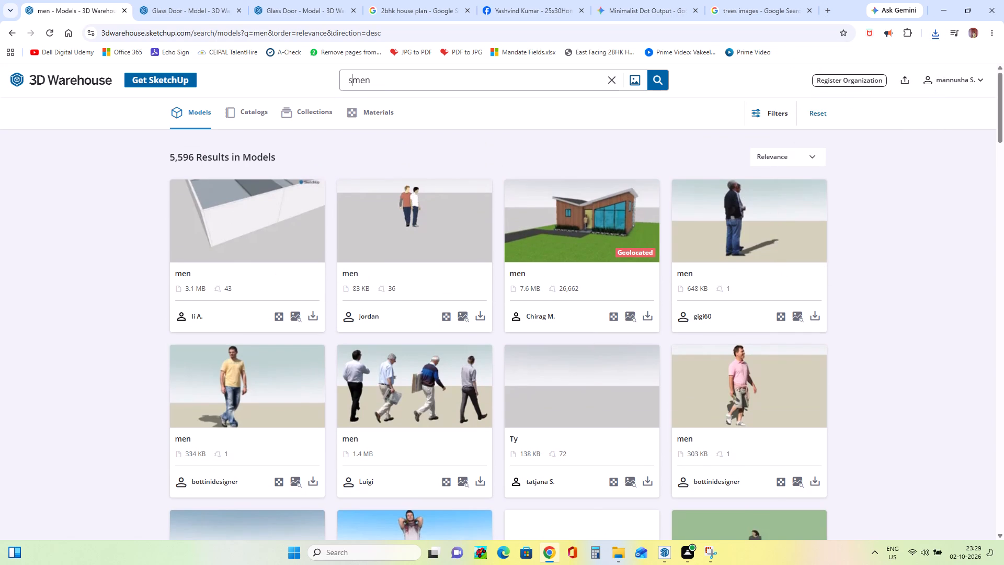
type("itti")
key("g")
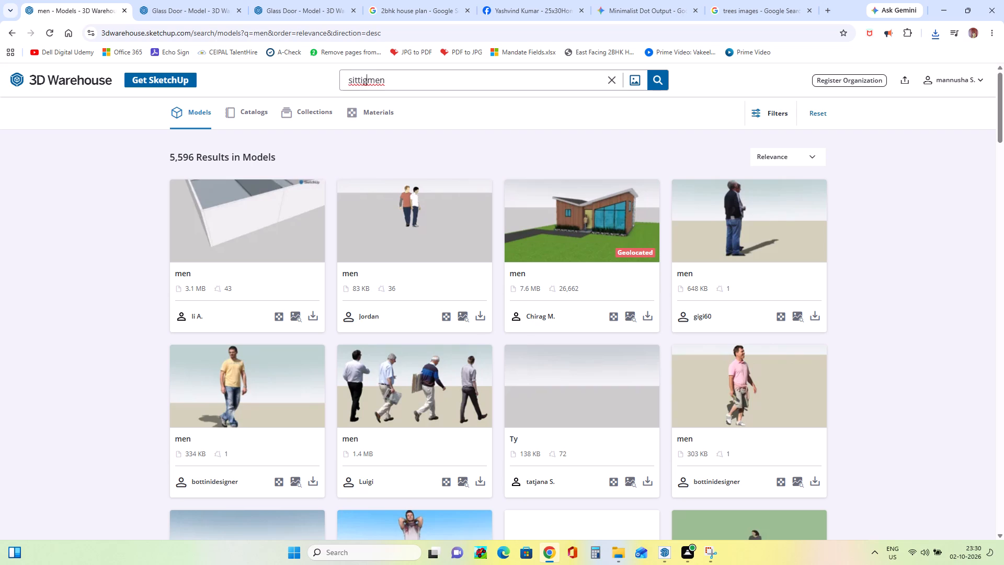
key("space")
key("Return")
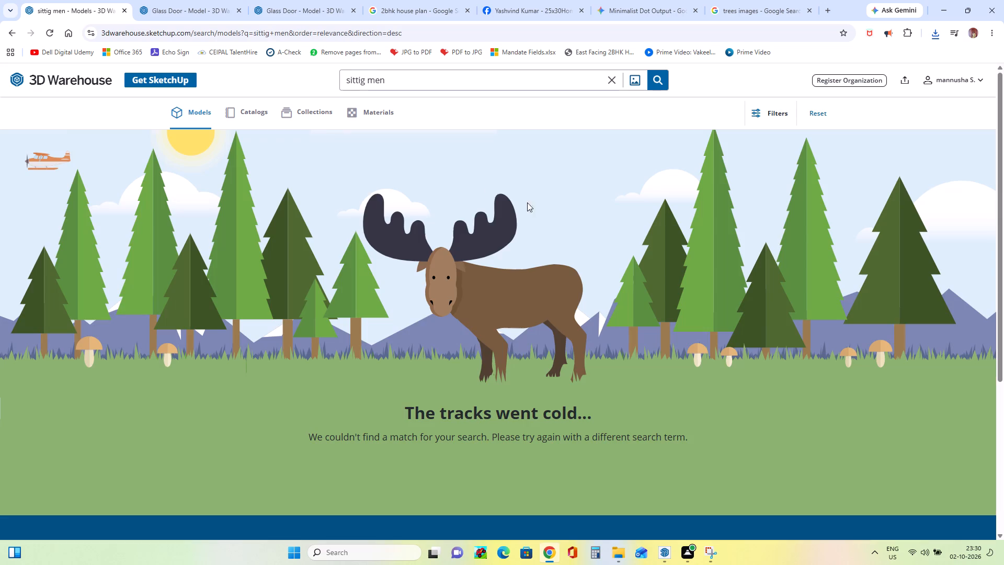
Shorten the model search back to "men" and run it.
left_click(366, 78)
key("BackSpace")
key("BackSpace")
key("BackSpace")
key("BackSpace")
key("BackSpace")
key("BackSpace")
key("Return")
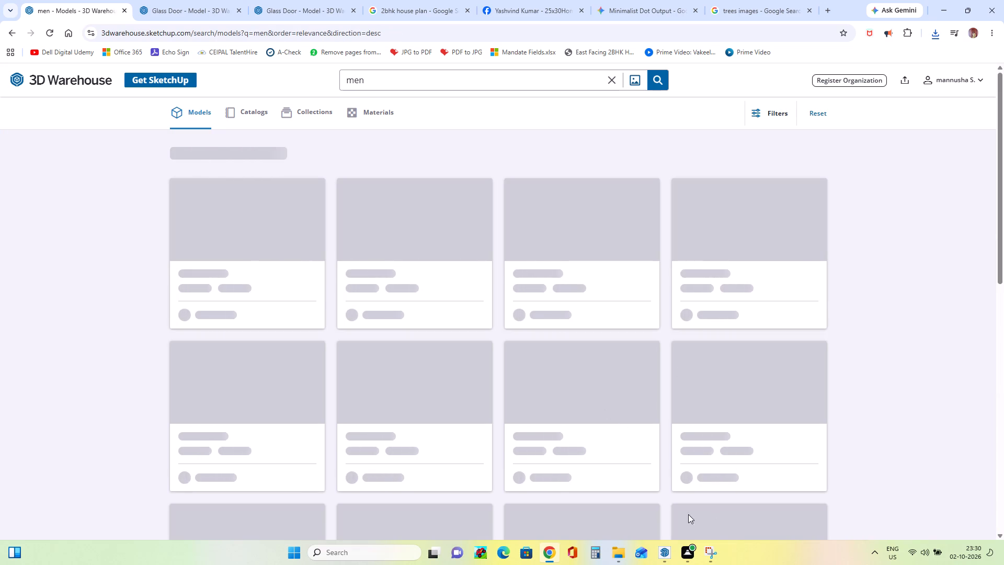
Look through the men models down to the end of the loaded results and load more.
scroll(676, 395, "down", 4)
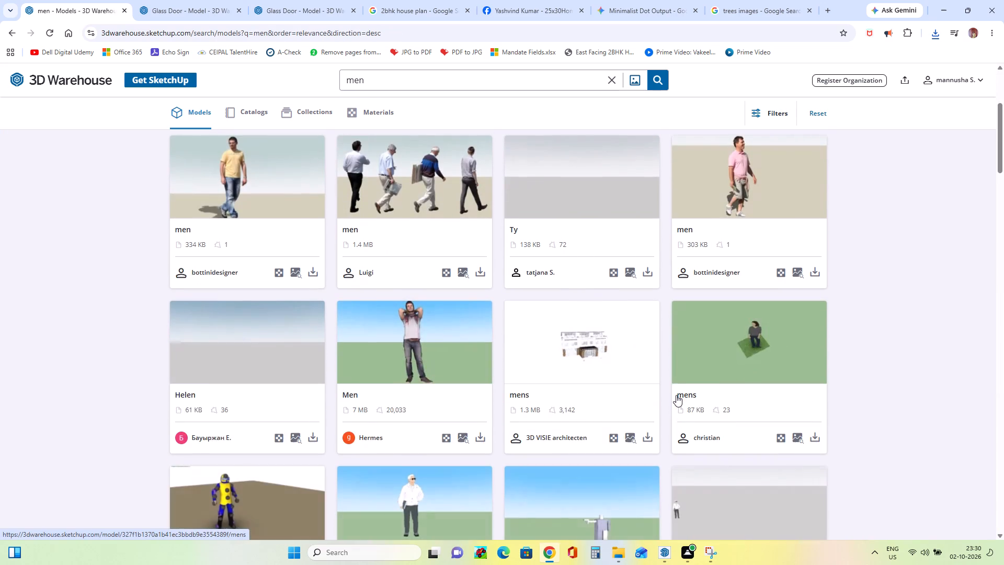
scroll(676, 395, "down", 14)
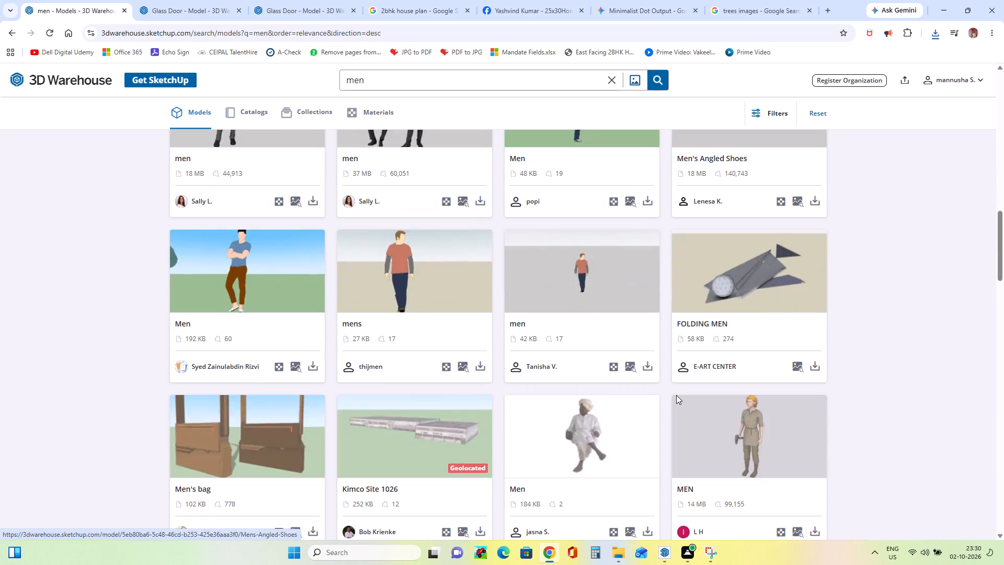
scroll(676, 395, "down", 12)
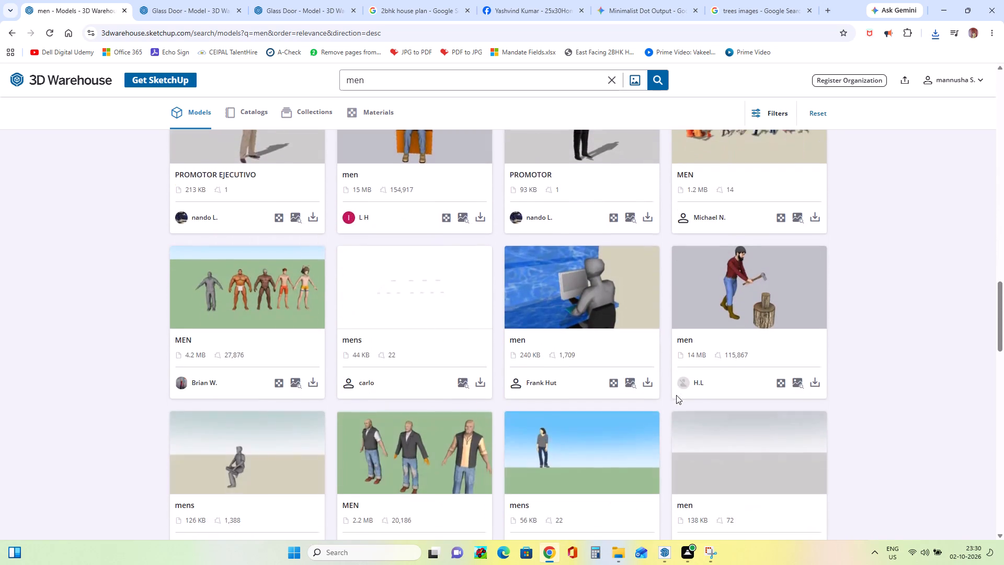
scroll(676, 395, "down", 5)
scroll(676, 395, "up", 4)
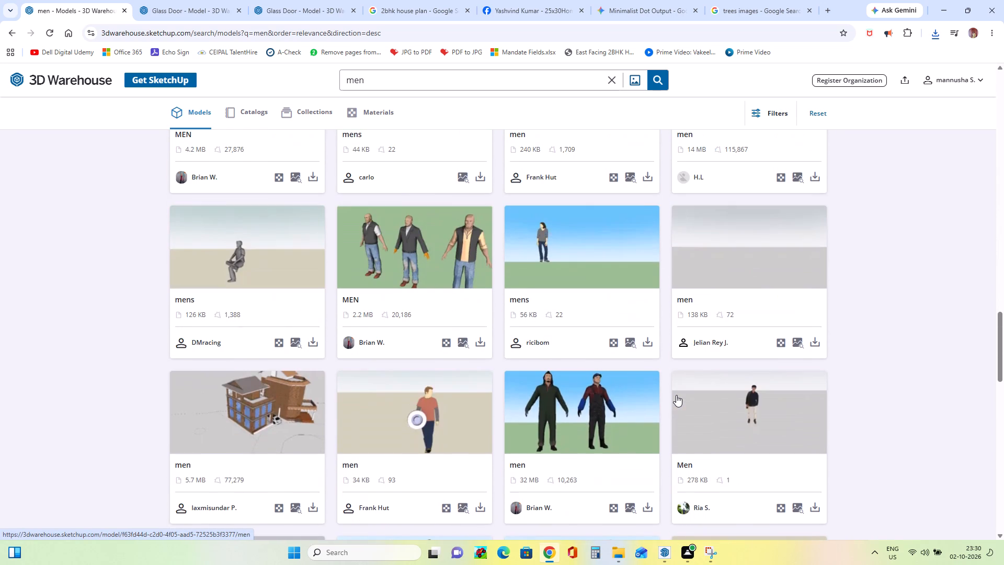
scroll(676, 395, "down", 5)
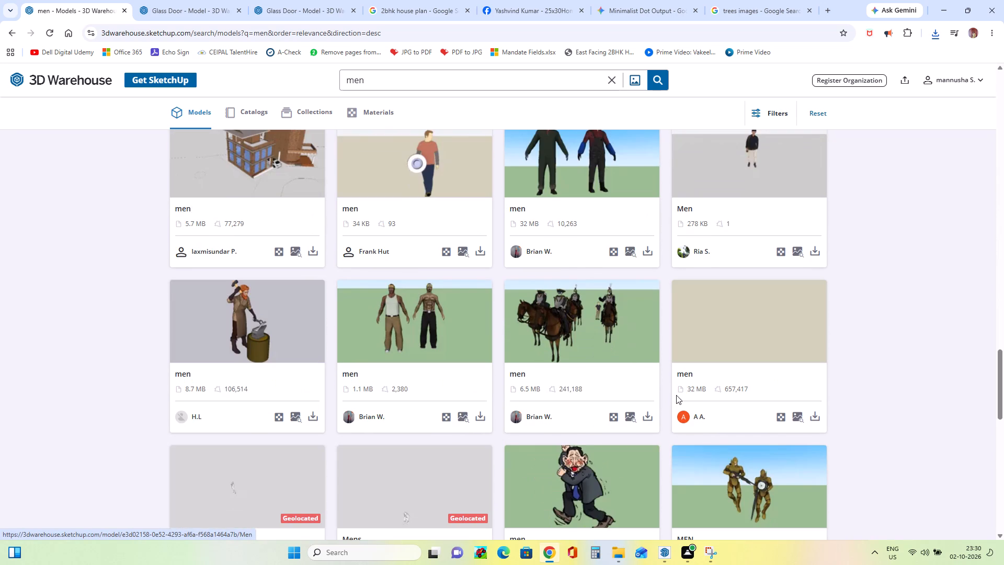
scroll(676, 395, "down", 9)
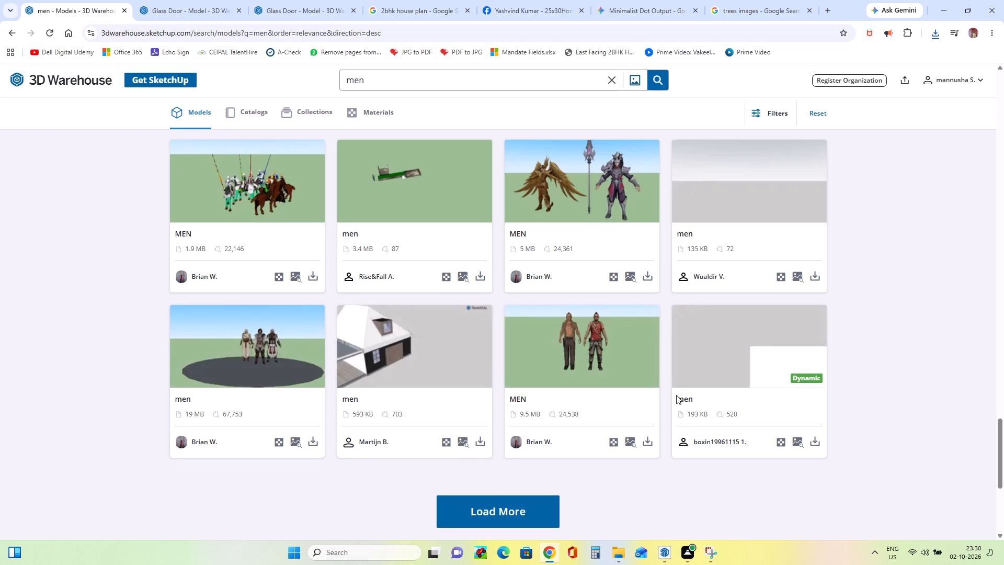
scroll(676, 395, "down", 2)
left_click(528, 420)
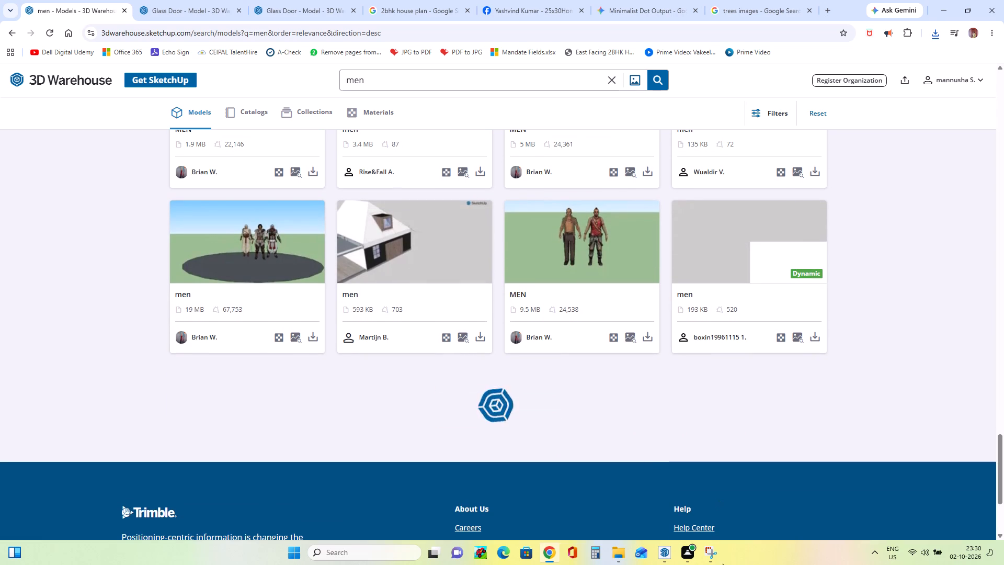
Switch to Snipping Tool to check the 25x30 house reference picture, and put its window away.
left_click(711, 557)
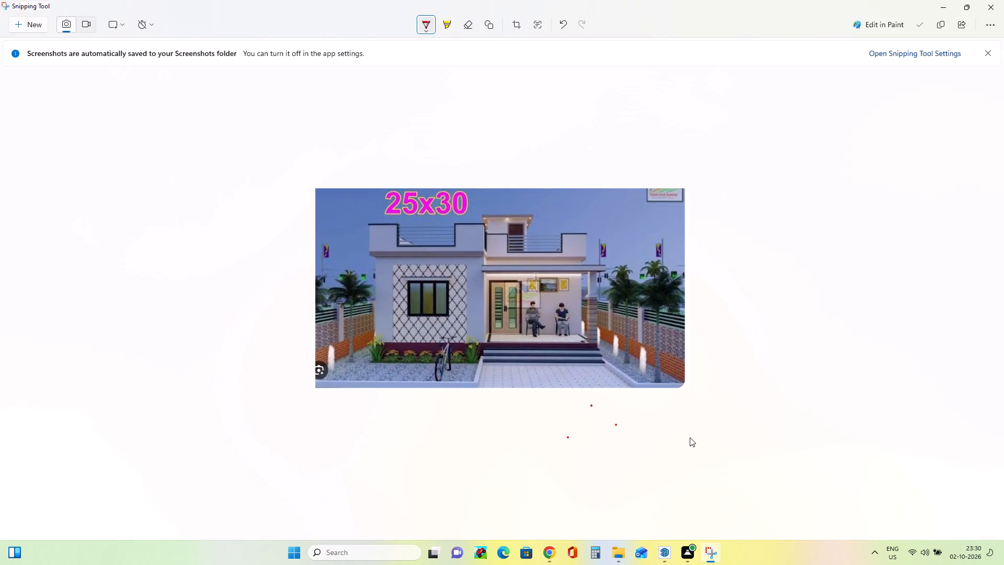
left_click(952, 7)
Look through the men models for seated figures down to the end of the loaded results and load more.
scroll(581, 274, "down", 6)
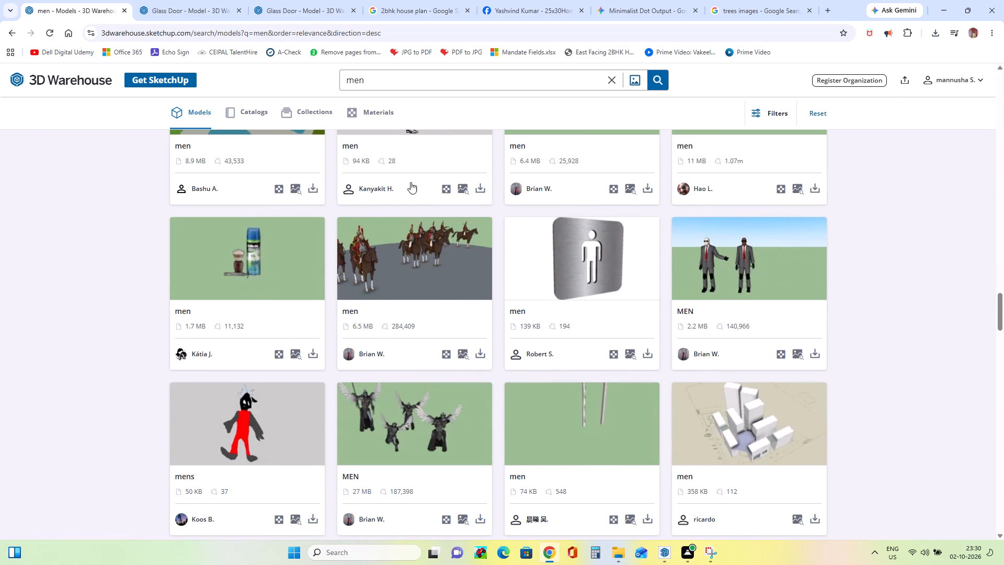
scroll(604, 346, "down", 8)
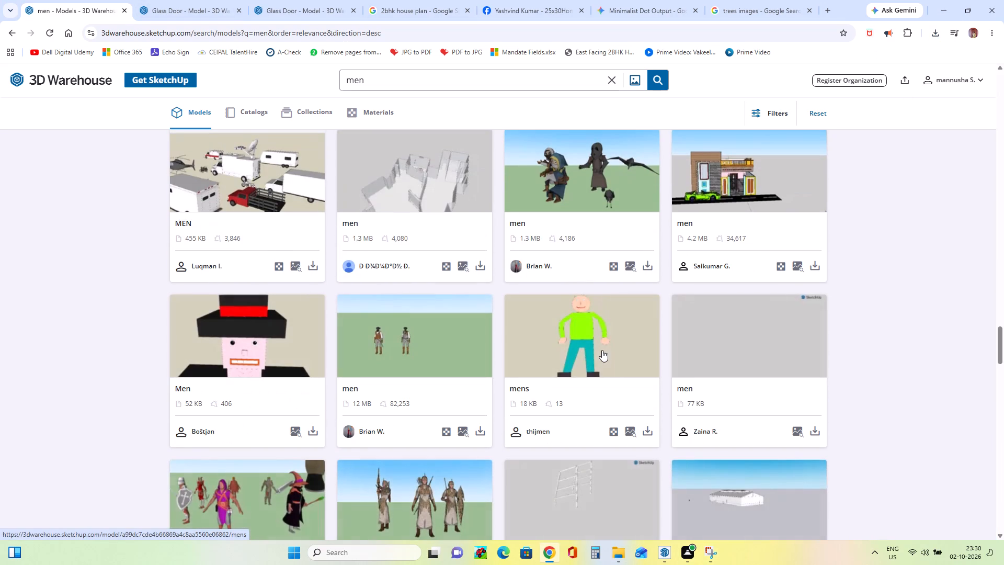
scroll(602, 350, "down", 8)
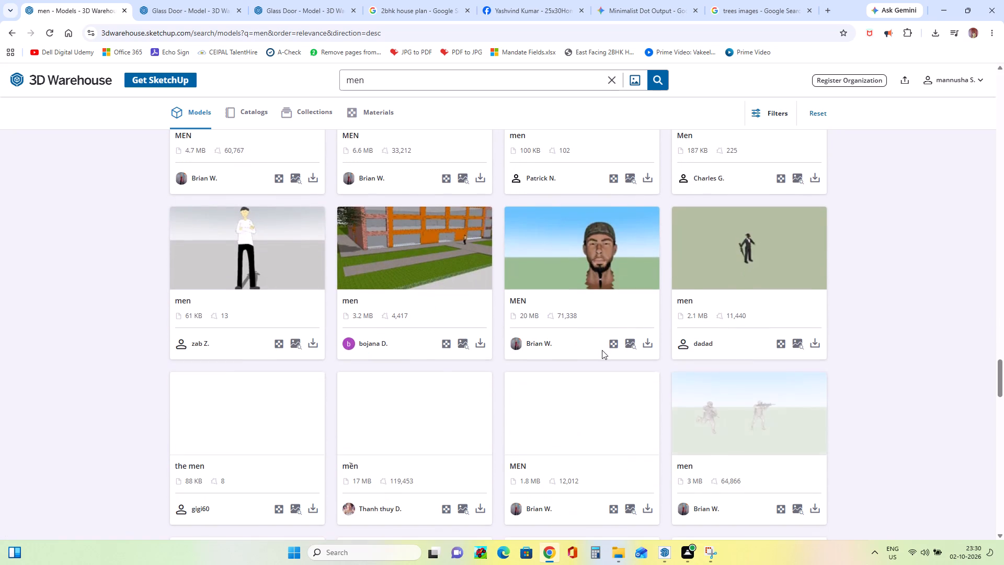
scroll(602, 350, "down", 4)
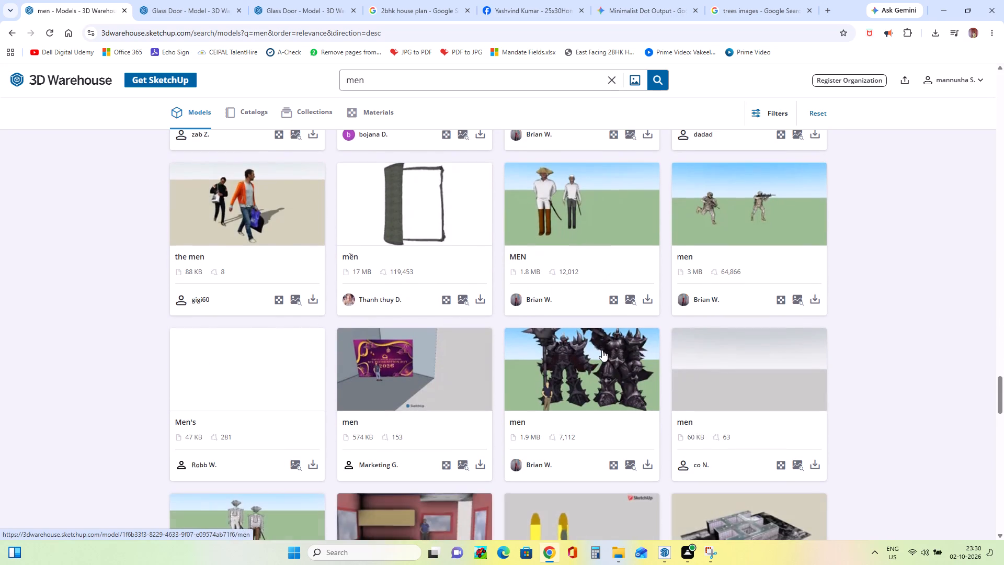
scroll(602, 350, "down", 8)
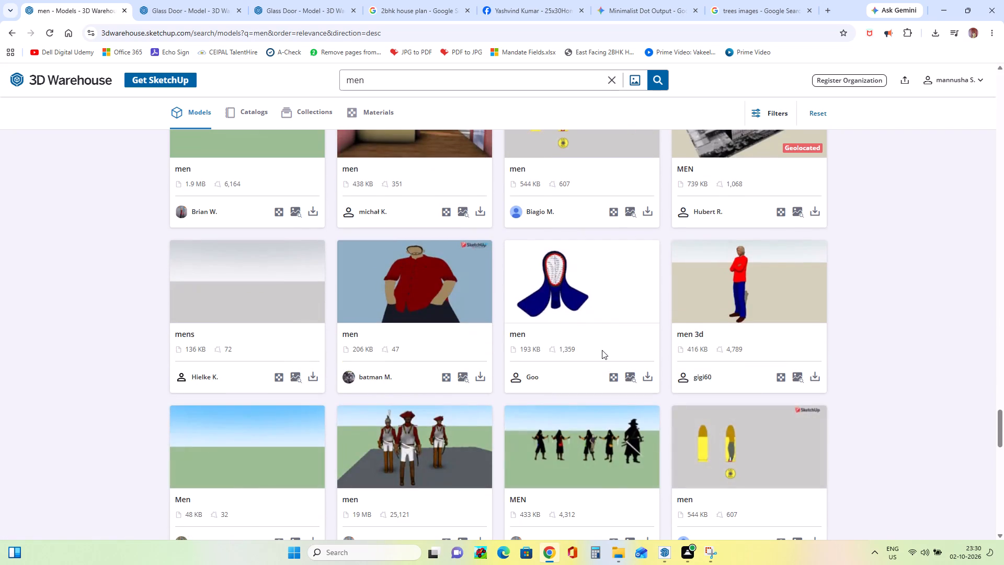
scroll(602, 350, "down", 8)
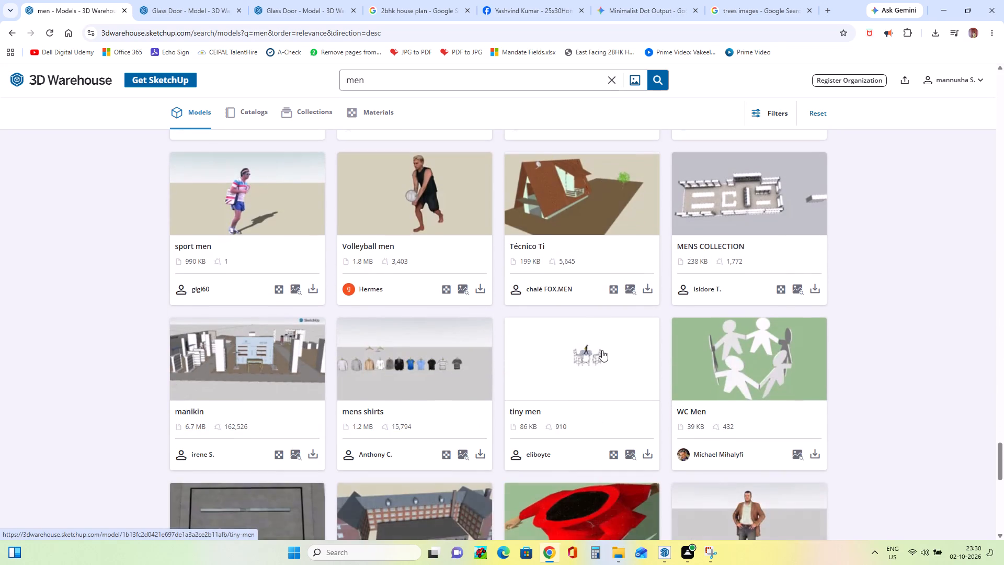
scroll(602, 350, "down", 7)
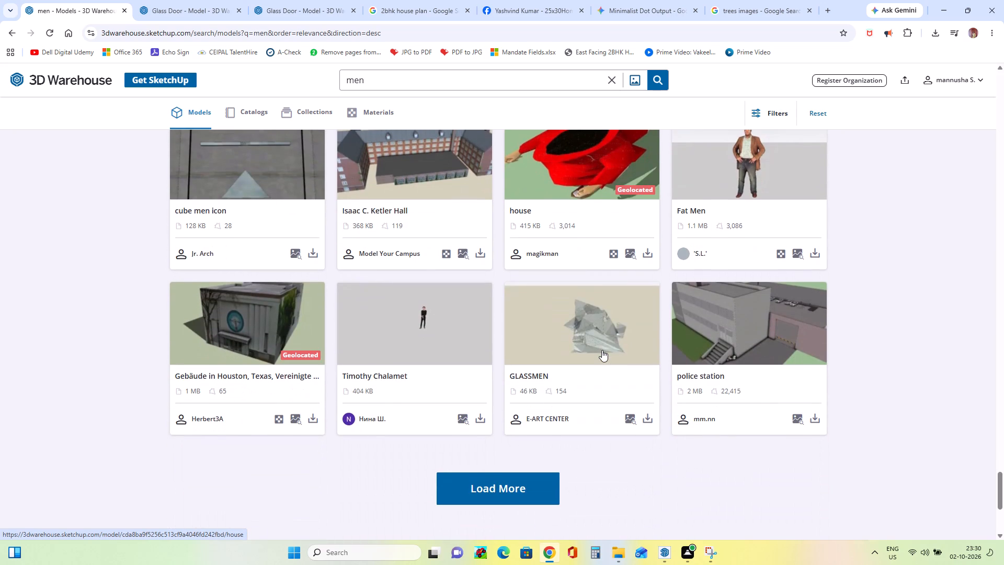
scroll(602, 350, "down", 4)
left_click(523, 286)
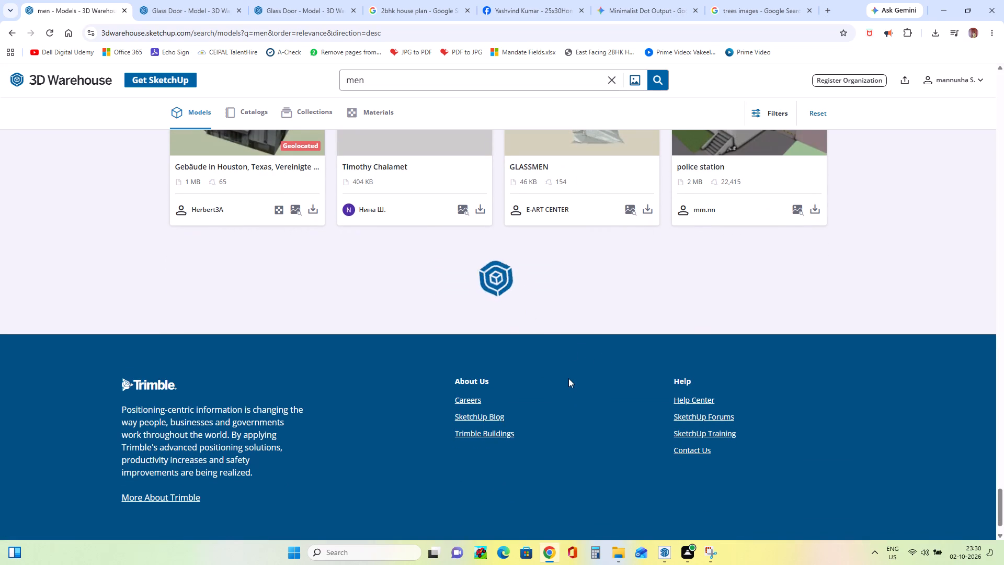
Look through the additionally loaded men models for seated figures matching the reference picture.
scroll(568, 378, "down", 3)
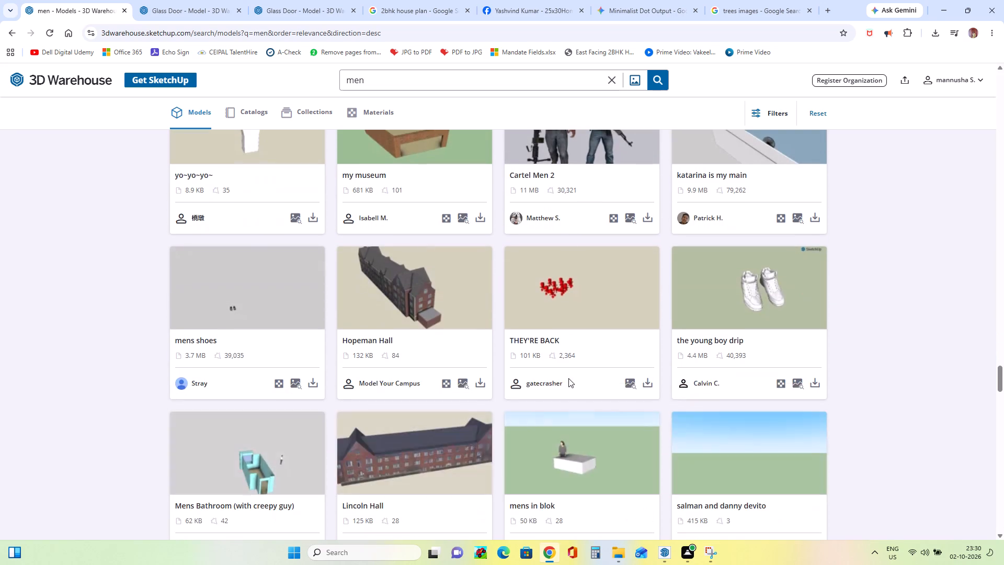
scroll(568, 378, "down", 7)
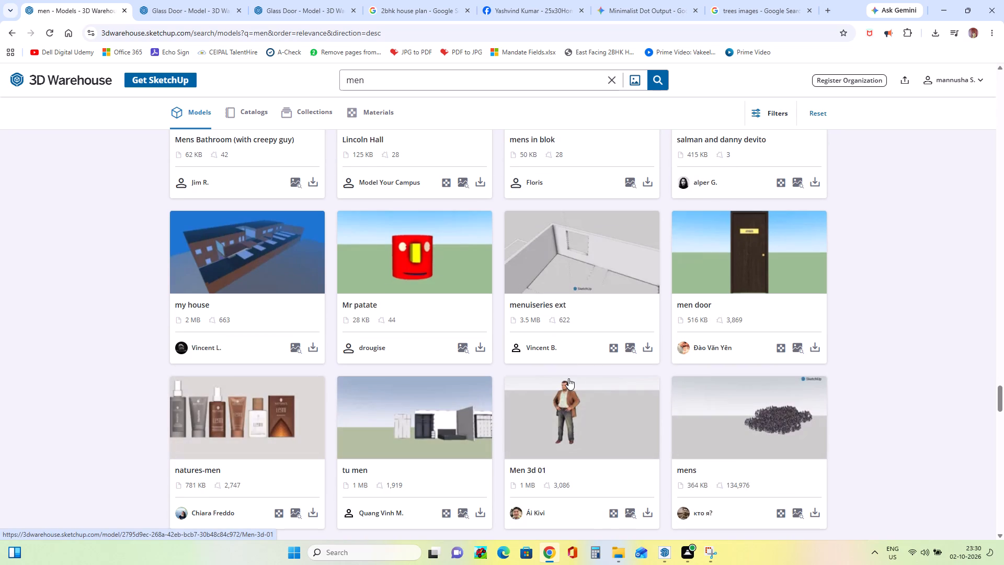
scroll(566, 380, "down", 6)
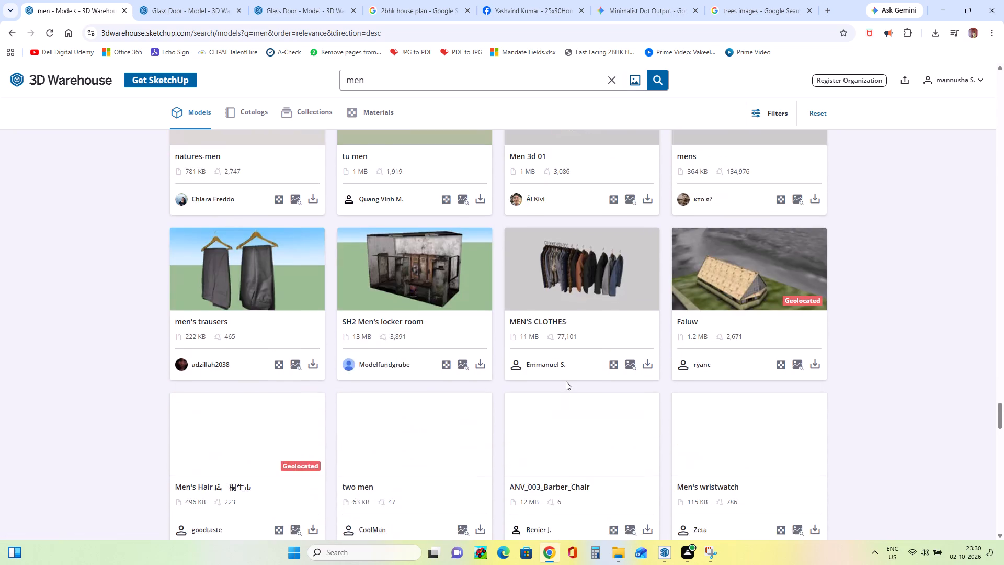
scroll(566, 381, "down", 9)
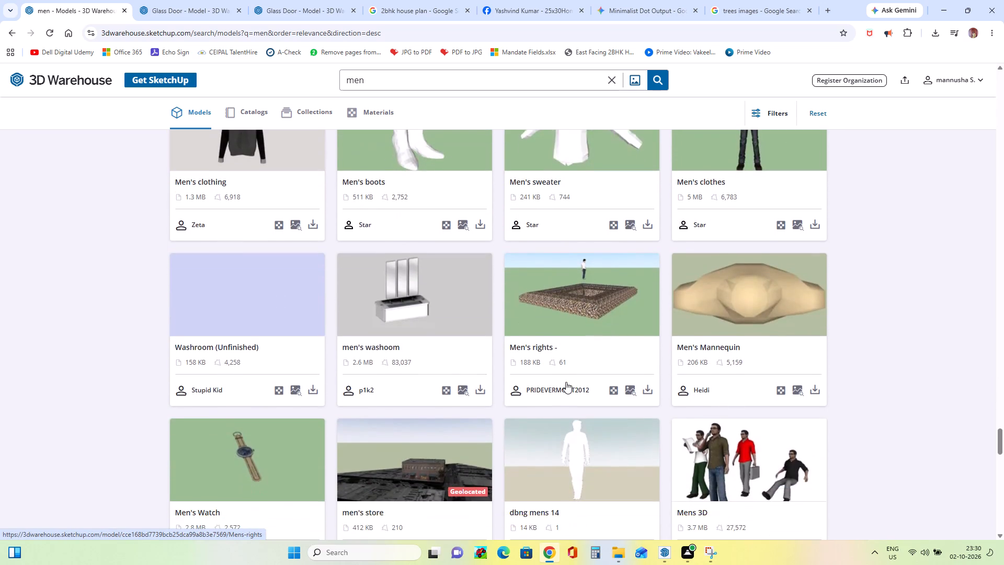
scroll(566, 382, "down", 10)
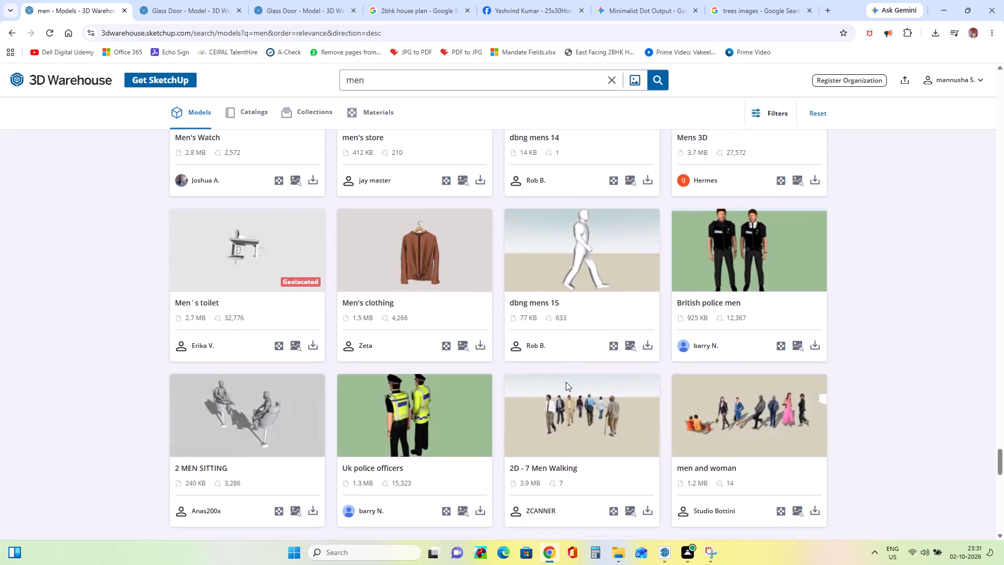
scroll(566, 382, "down", 1)
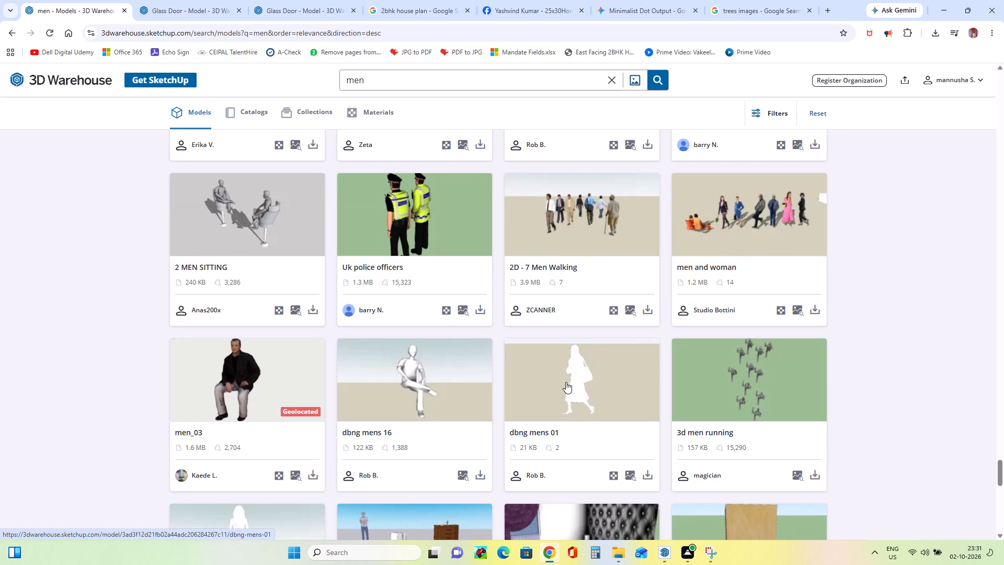
Open the 2 MEN SITTING model's page to inspect its preview and return to the search results.
left_click(279, 209)
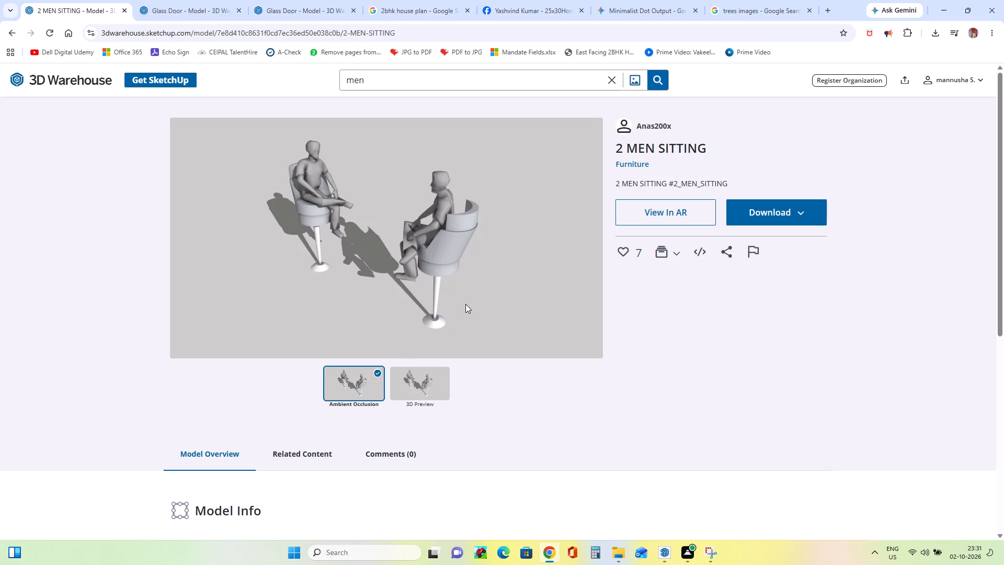
left_click(12, 31)
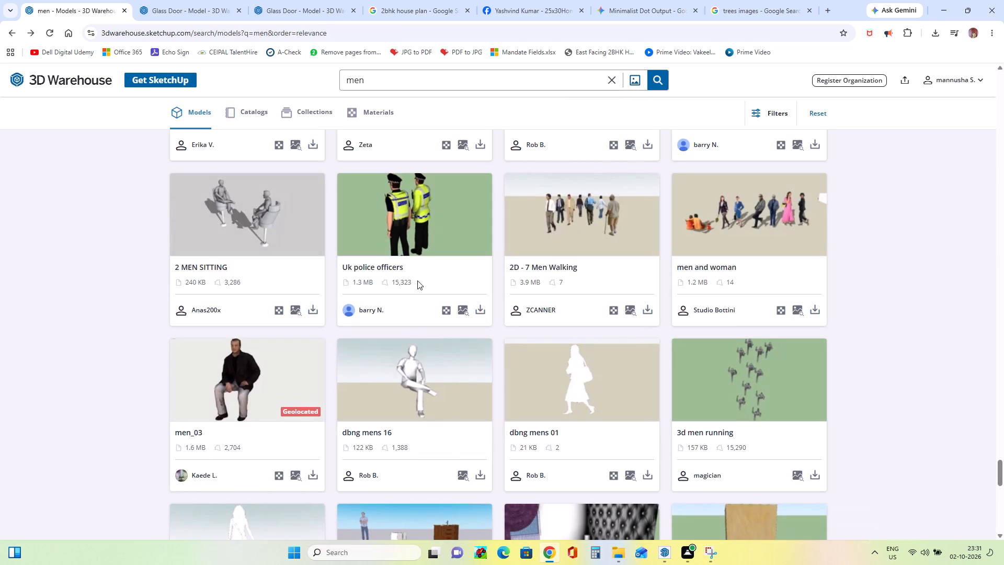
Search the model library for "men sitting".
left_click(368, 80)
key("space")
key("s")
type("itting")
key("Return")
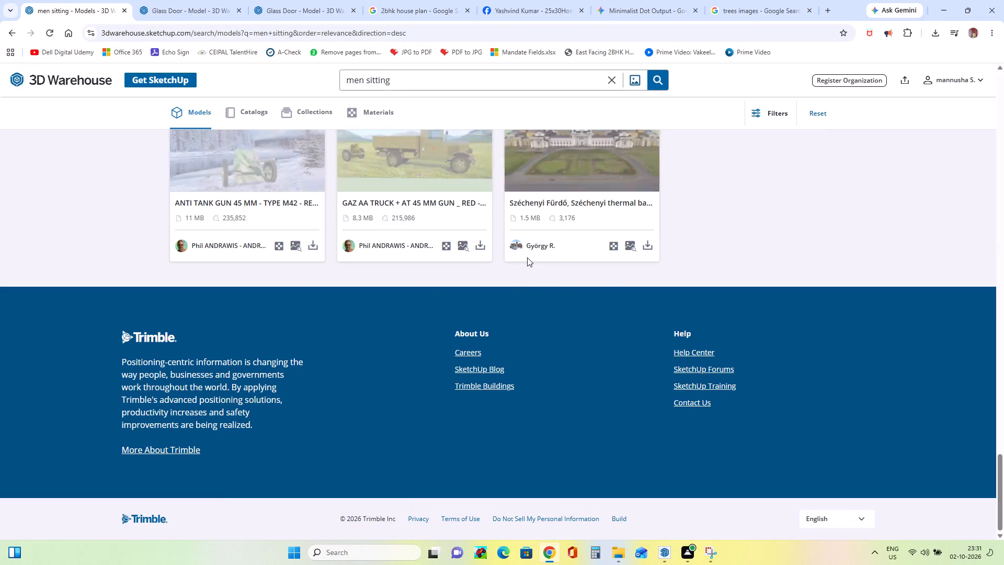
Shorten the model search back to "men" and run it.
left_click(398, 77)
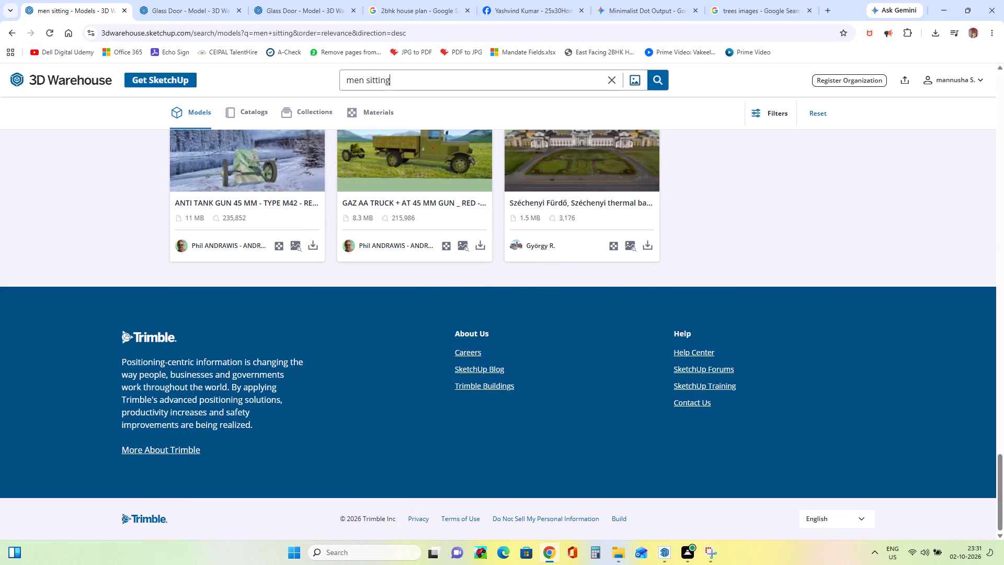
key("BackSpace")
key("BackSpace")
key("BackSpace")
key("BackSpace")
key("BackSpace")
key("BackSpace")
key("BackSpace")
key("Return")
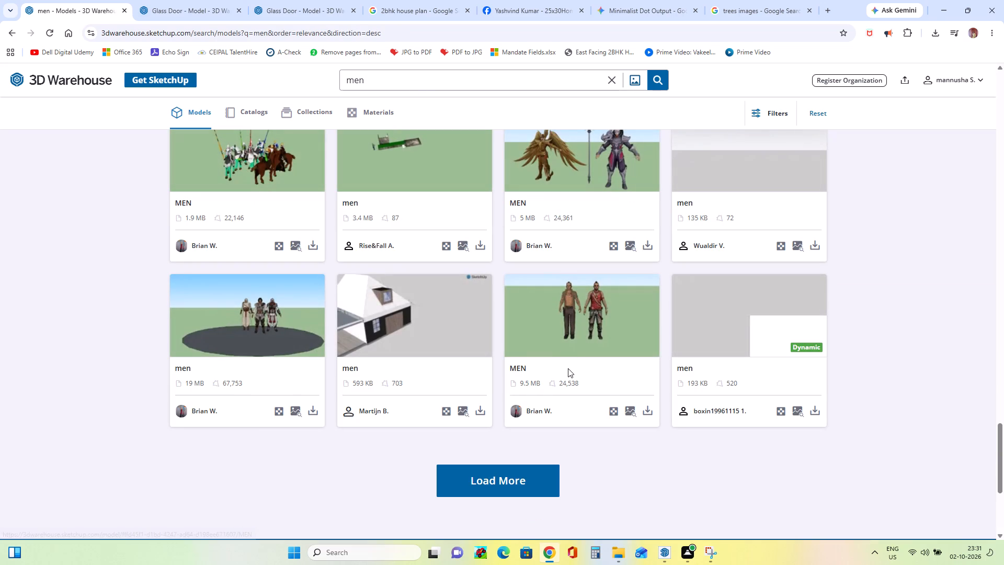
Load more models at the end of the men results.
scroll(568, 368, "up", 3)
scroll(568, 368, "down", 5)
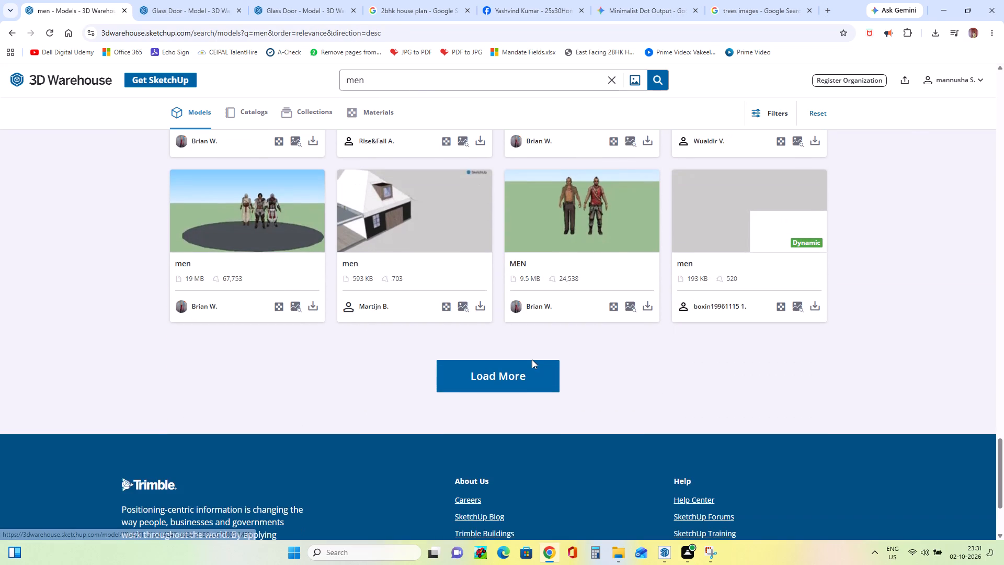
left_click(532, 359)
left_click(515, 381)
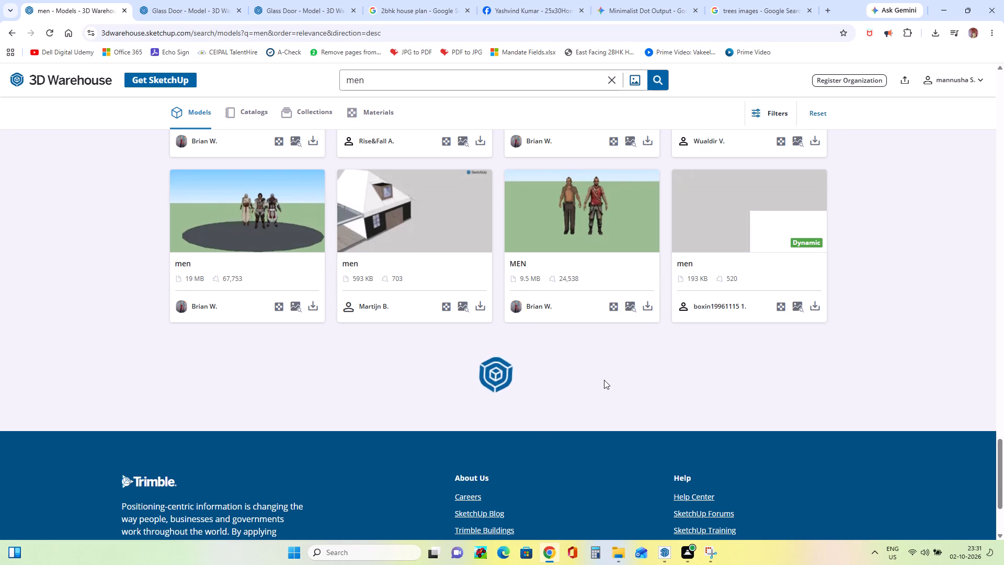
Look through the men models again for seated figures, down to the end of the loaded results.
scroll(604, 380, "down", 6)
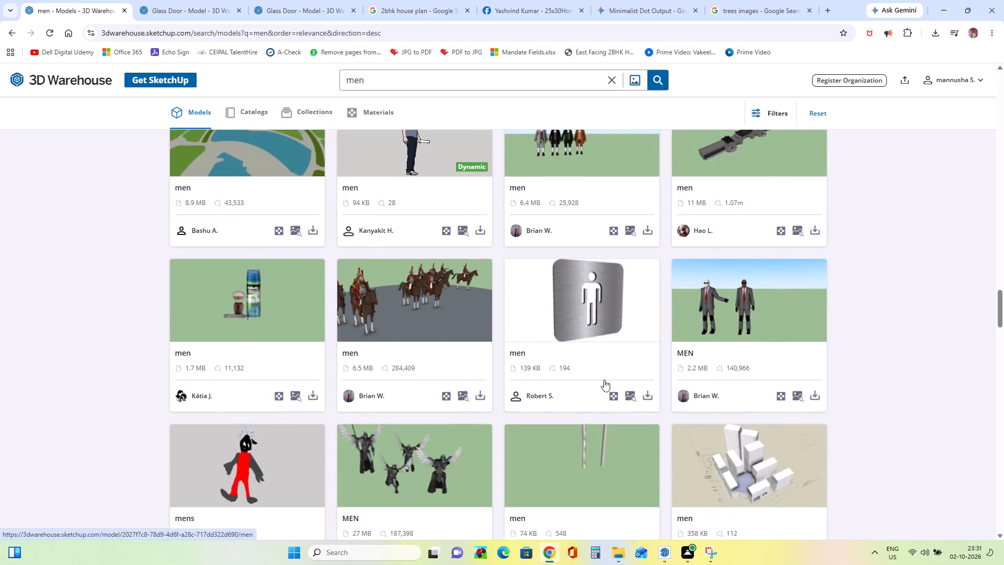
scroll(604, 380, "down", 10)
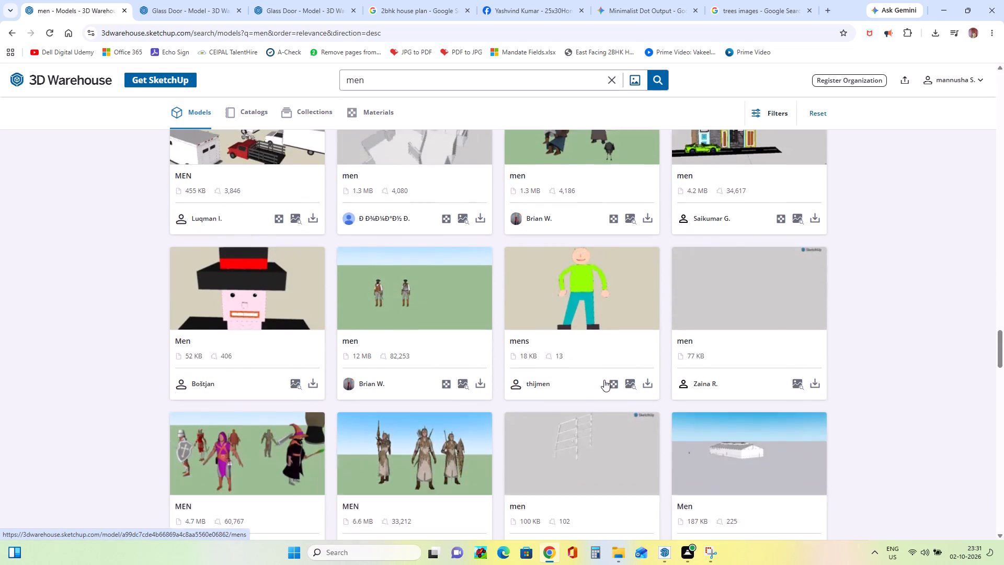
scroll(604, 380, "down", 4)
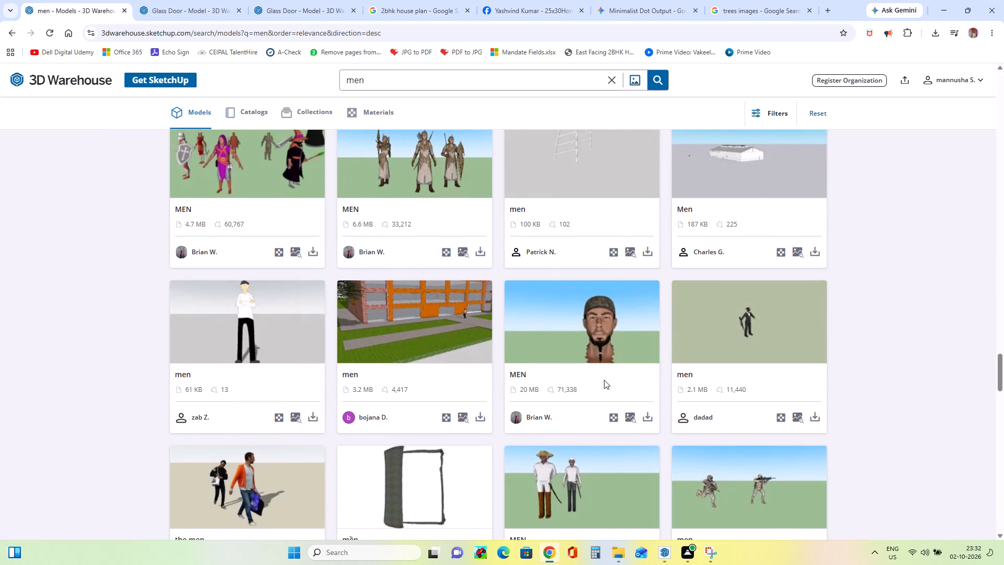
scroll(604, 380, "up", 7)
scroll(604, 380, "down", 12)
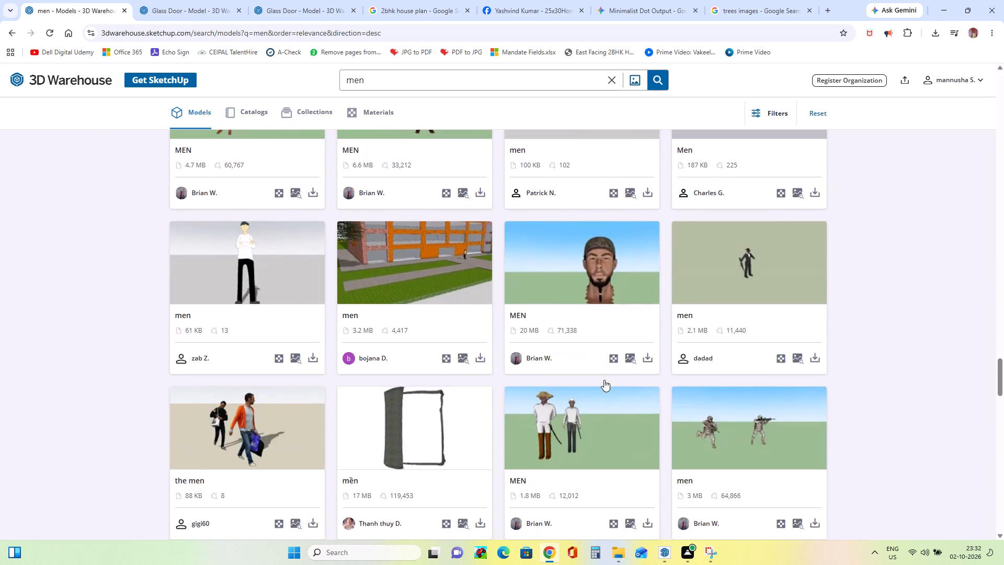
scroll(604, 380, "down", 12)
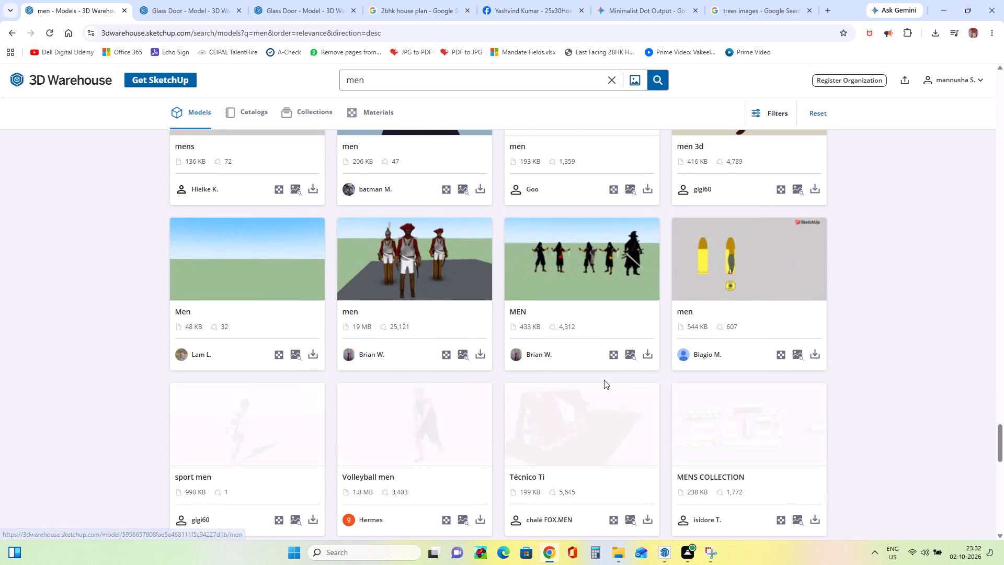
scroll(604, 380, "down", 12)
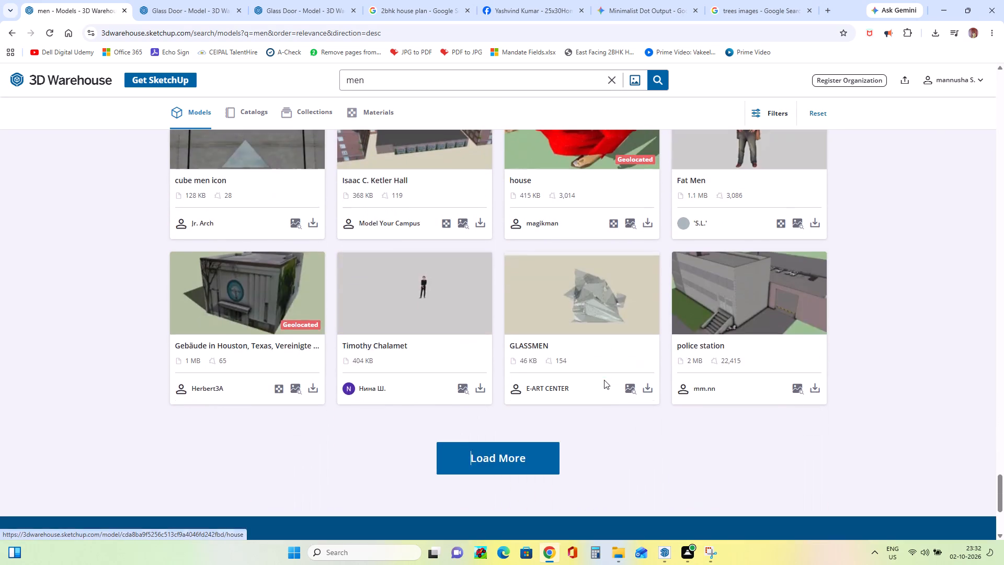
scroll(604, 380, "down", 4)
Look back through the men models up to the start of the results.
scroll(604, 380, "up", 10)
scroll(604, 380, "up", 12)
left_click(604, 380)
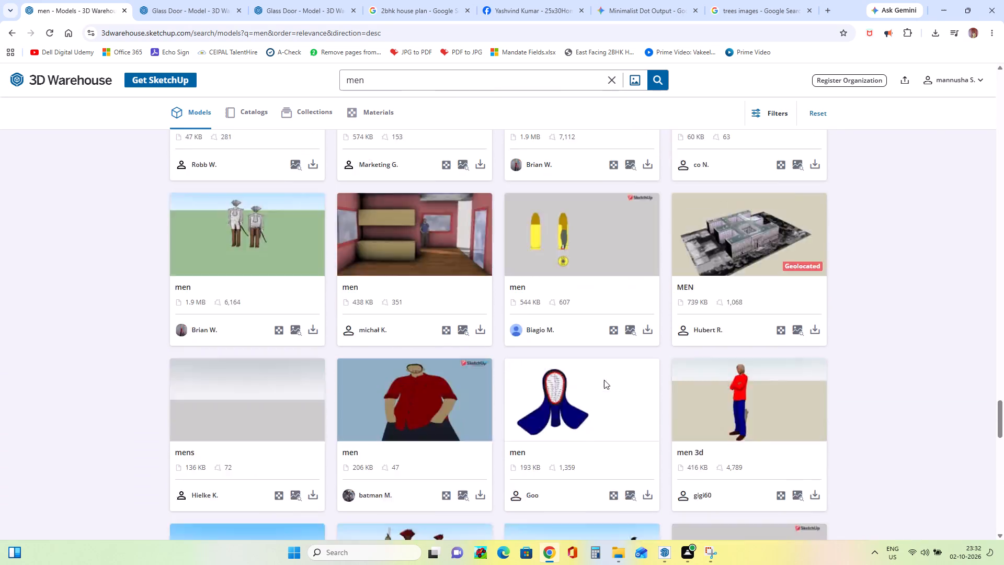
scroll(604, 380, "up", 20)
scroll(604, 380, "up", 20)
scroll(604, 380, "up", 7)
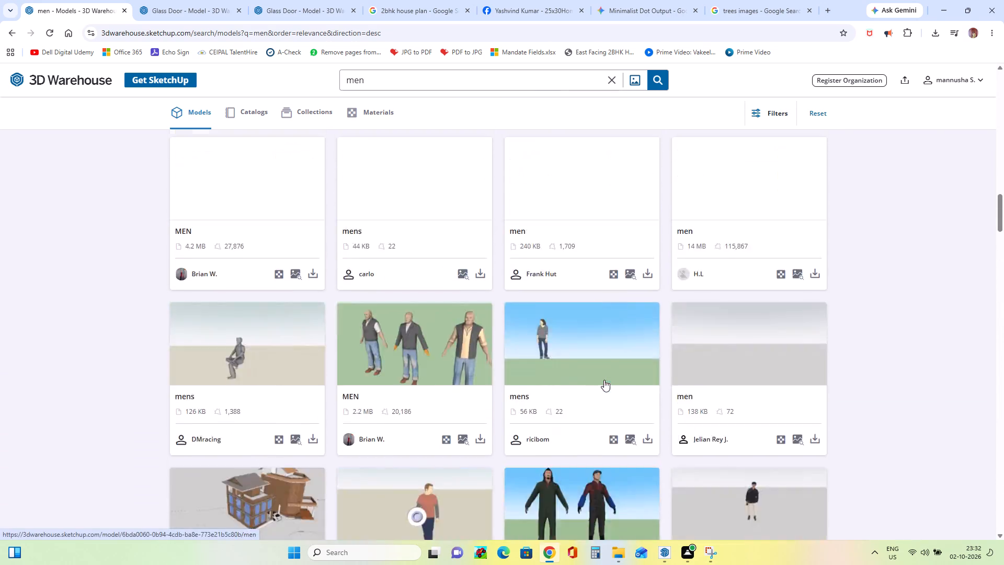
scroll(604, 380, "up", 20)
scroll(604, 380, "up", 19)
scroll(604, 380, "up", 4)
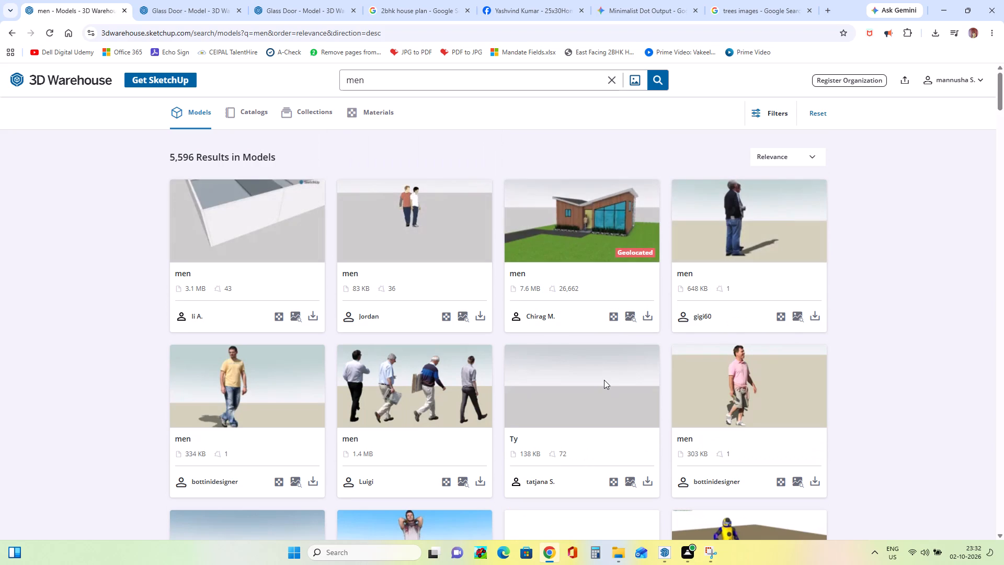
scroll(604, 380, "up", 4)
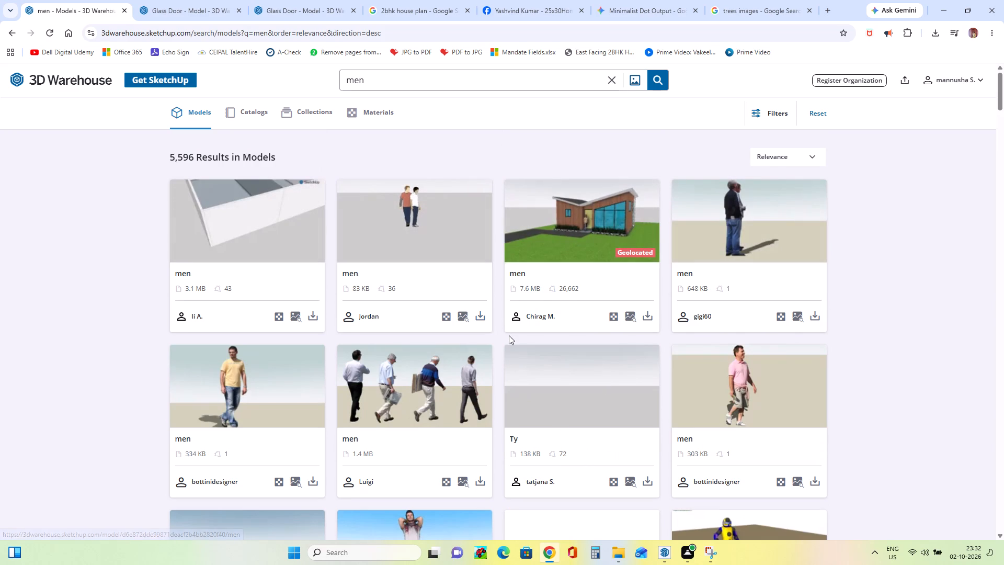
Look through the men results and inspect the model pairing a seated man in a red tie with a standing man in a suit.
scroll(509, 335, "up", 2)
scroll(509, 335, "down", 3)
scroll(509, 335, "up", 12)
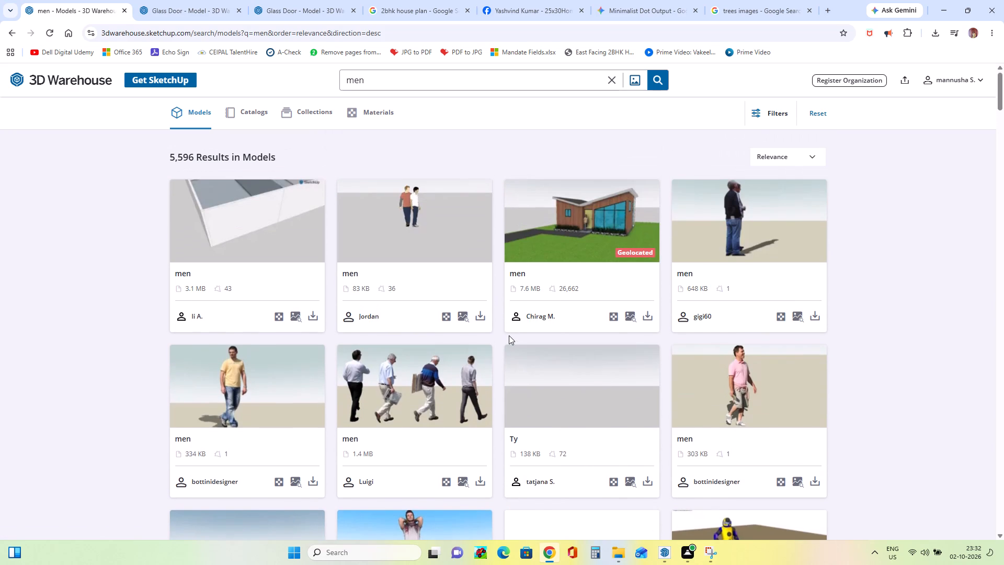
scroll(509, 335, "down", 11)
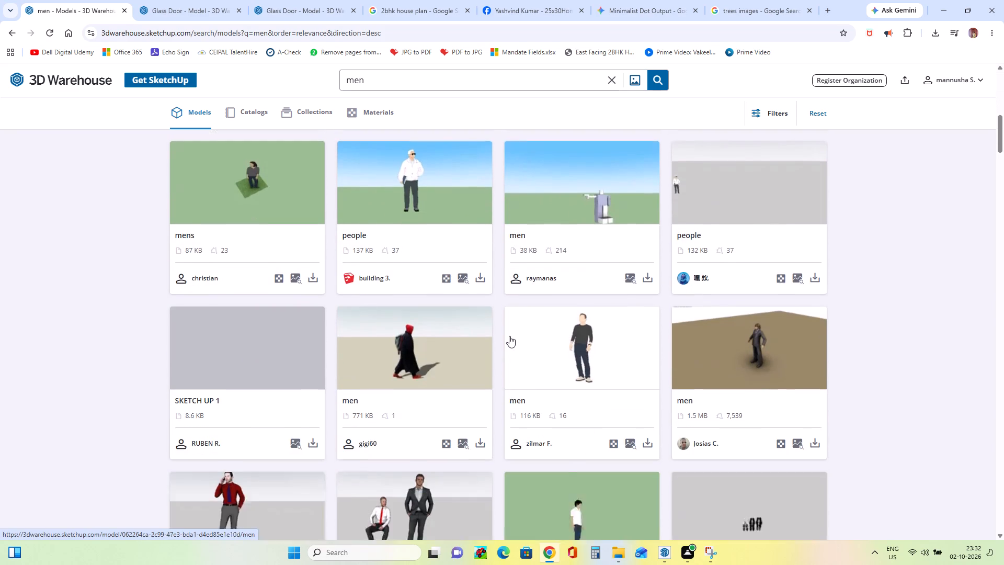
scroll(509, 336, "down", 3)
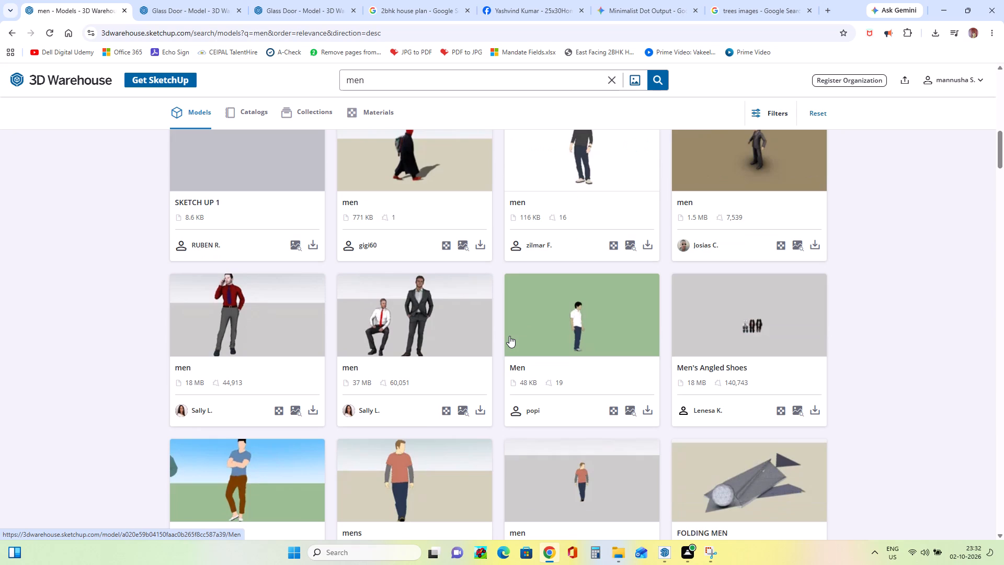
scroll(509, 336, "down", 1)
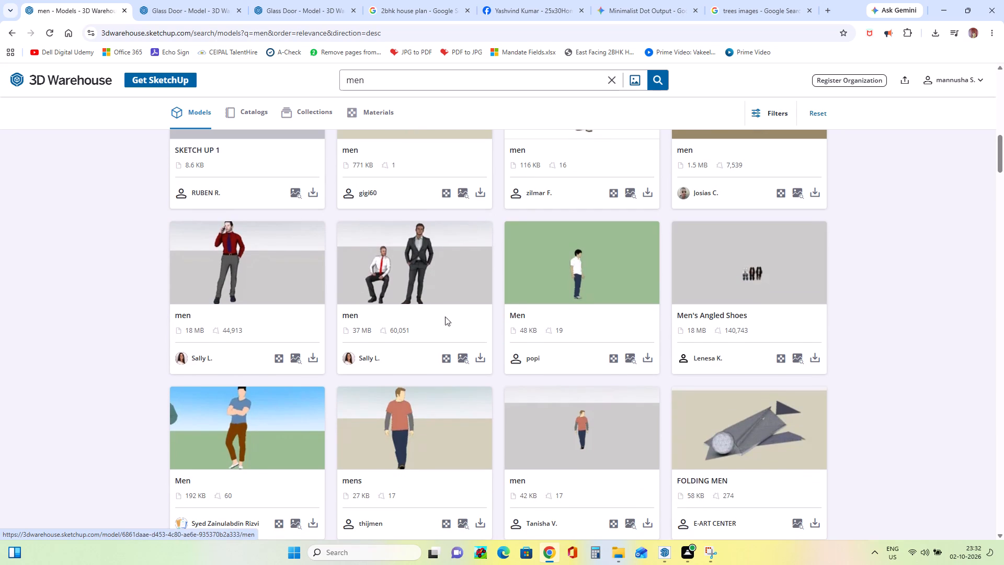
left_click(429, 282)
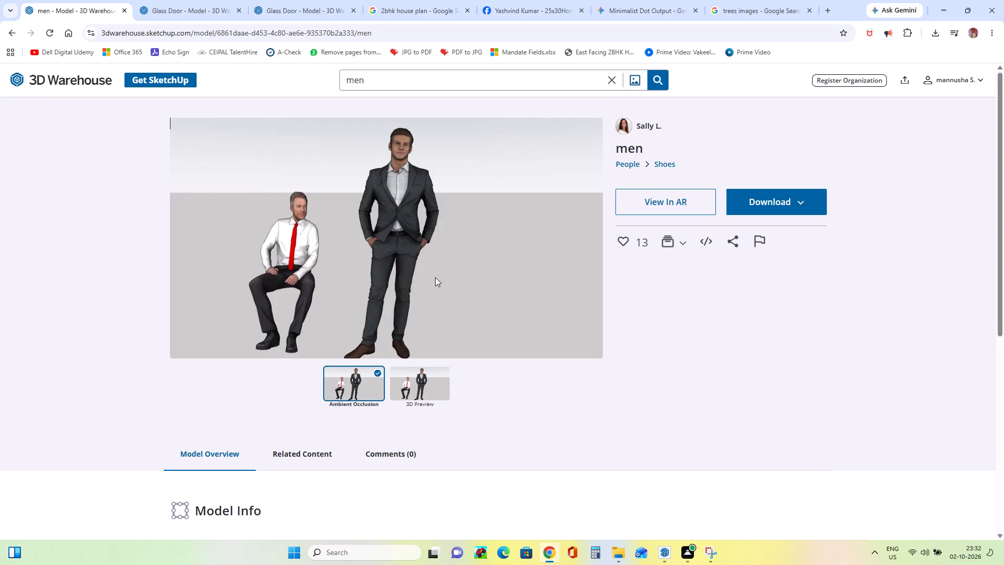
left_click(15, 37)
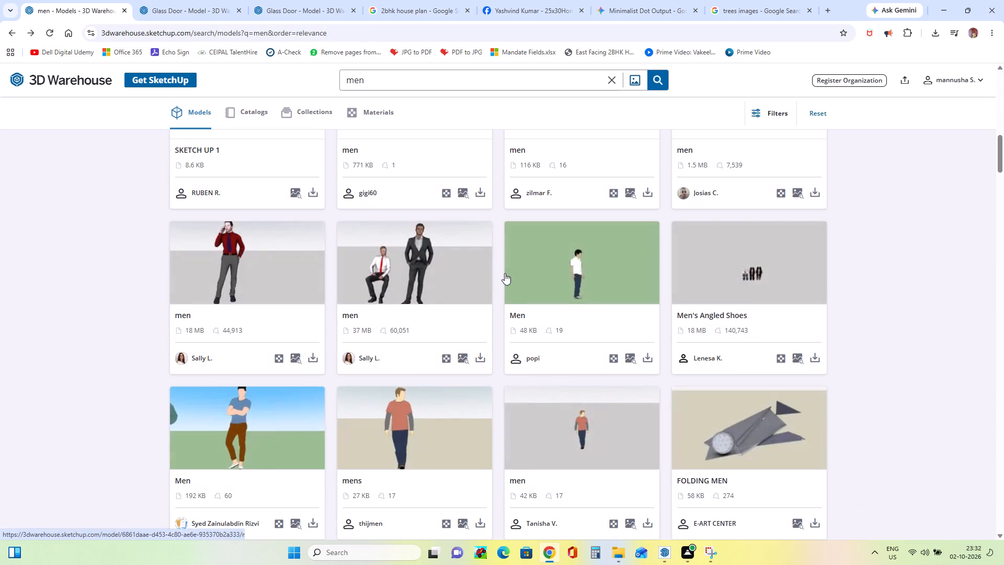
Continue through the men results and inspect the grey "mens" model of a seated figure with crossed legs.
scroll(505, 273, "down", 9)
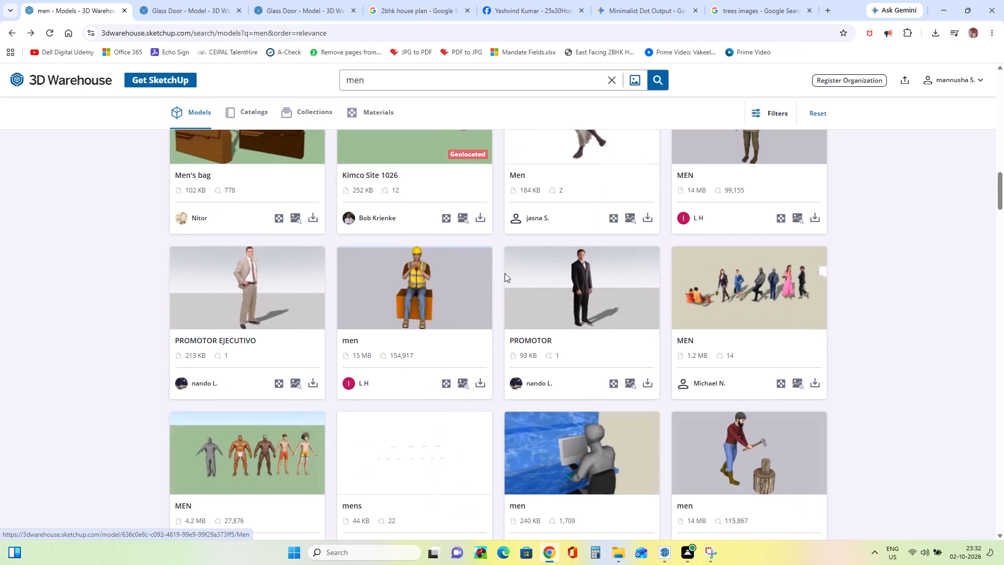
scroll(505, 273, "down", 6)
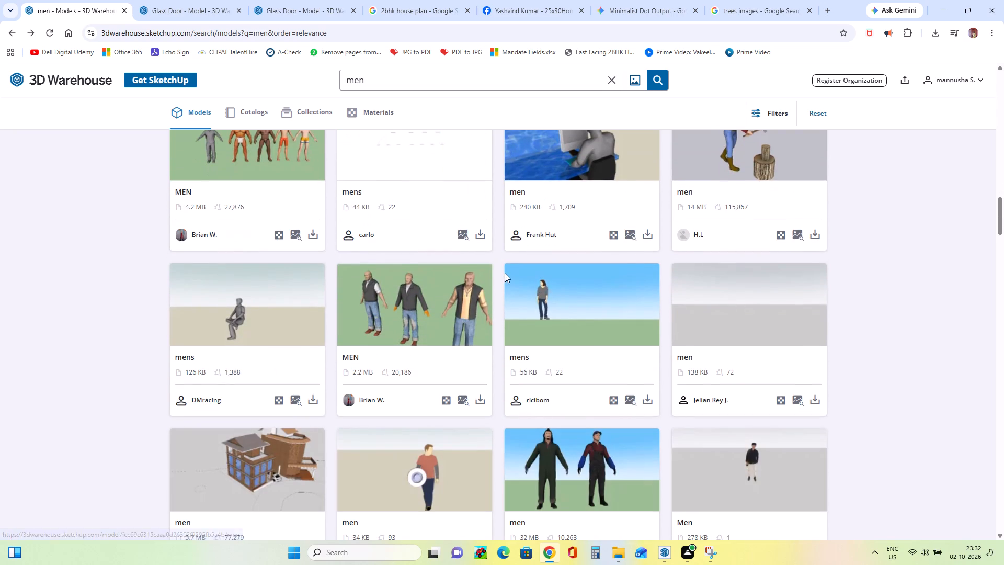
double_click(254, 300)
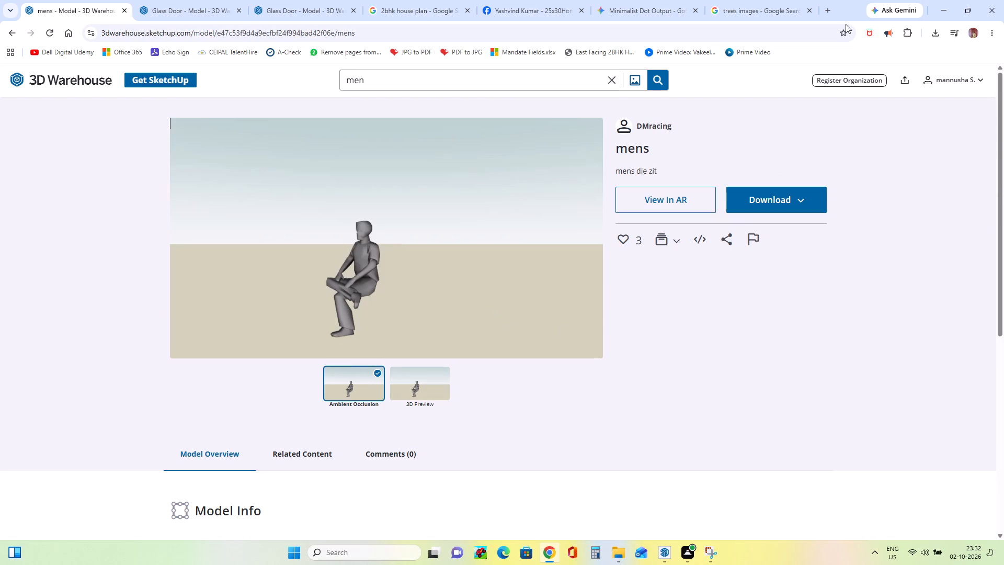
left_click(14, 34)
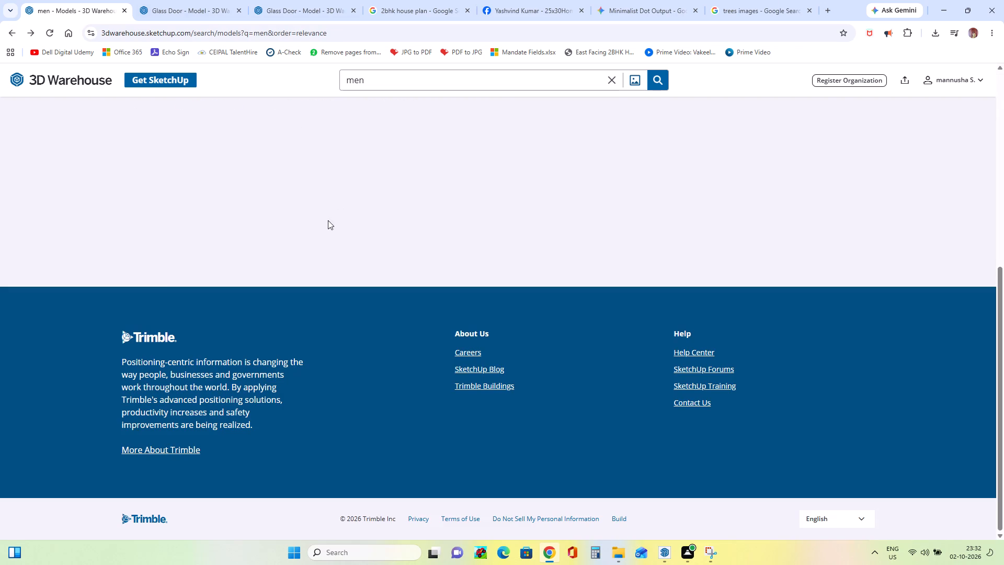
Examine the remaining loaded men results for other seated figures.
scroll(437, 282, "down", 4)
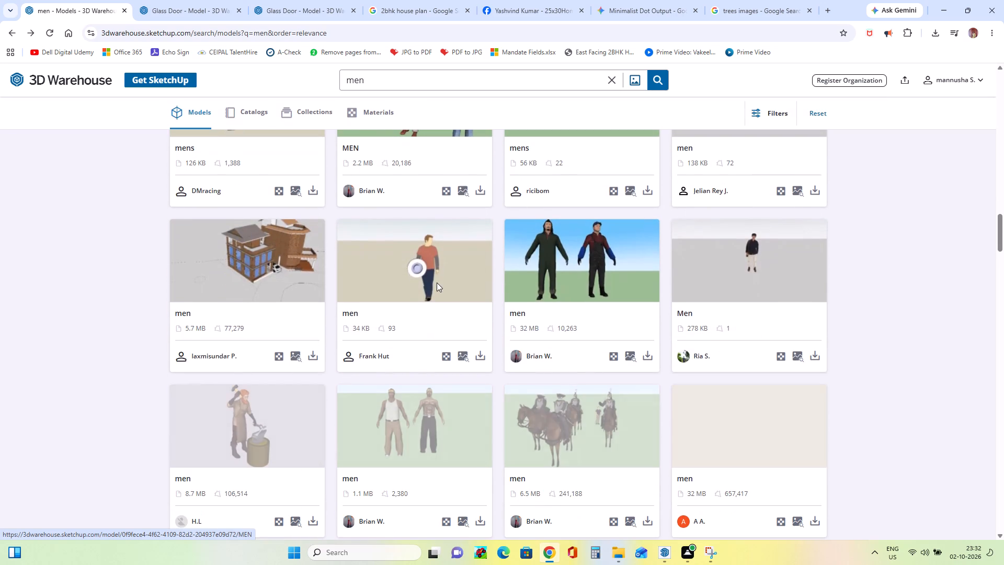
scroll(437, 282, "down", 8)
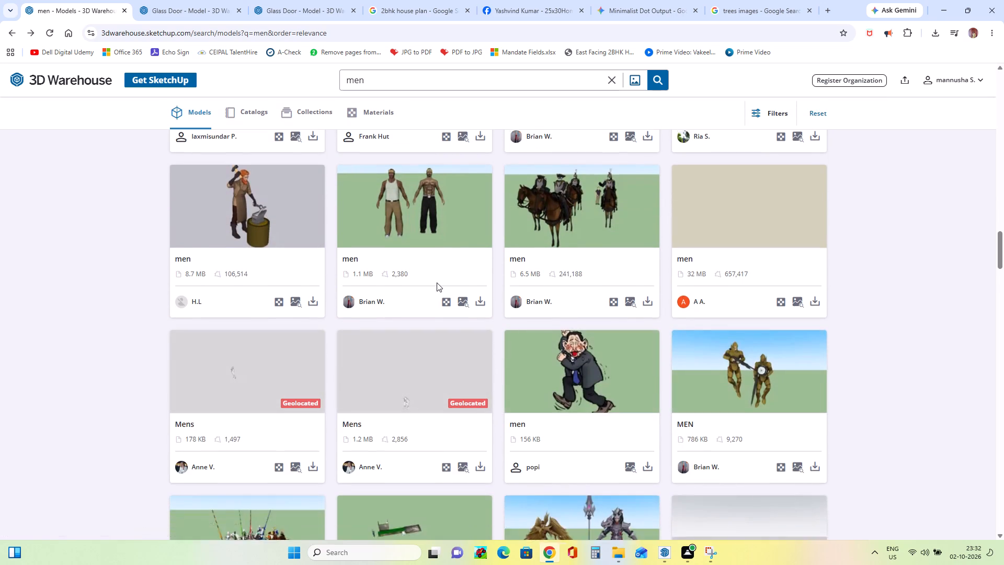
scroll(437, 282, "down", 6)
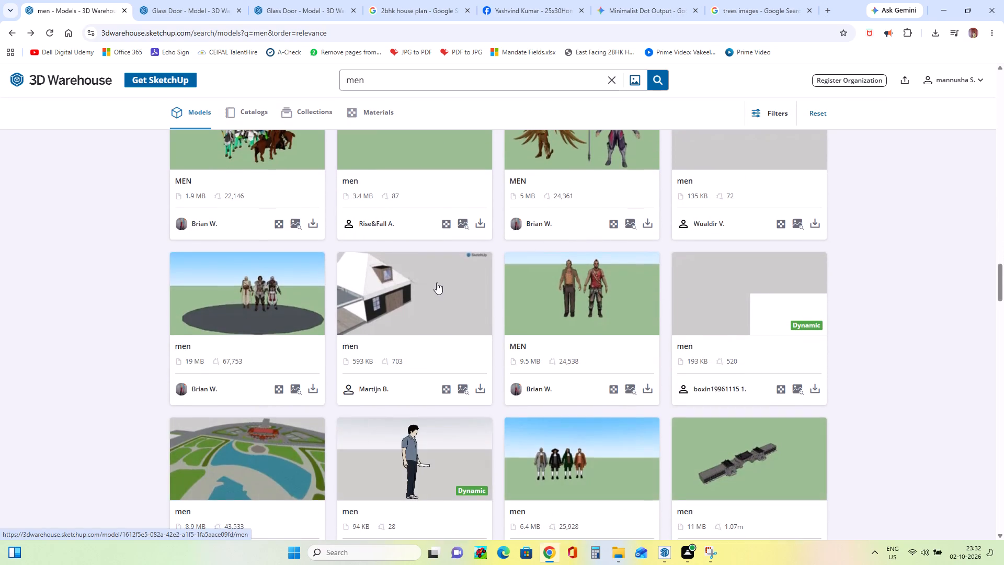
scroll(437, 282, "down", 5)
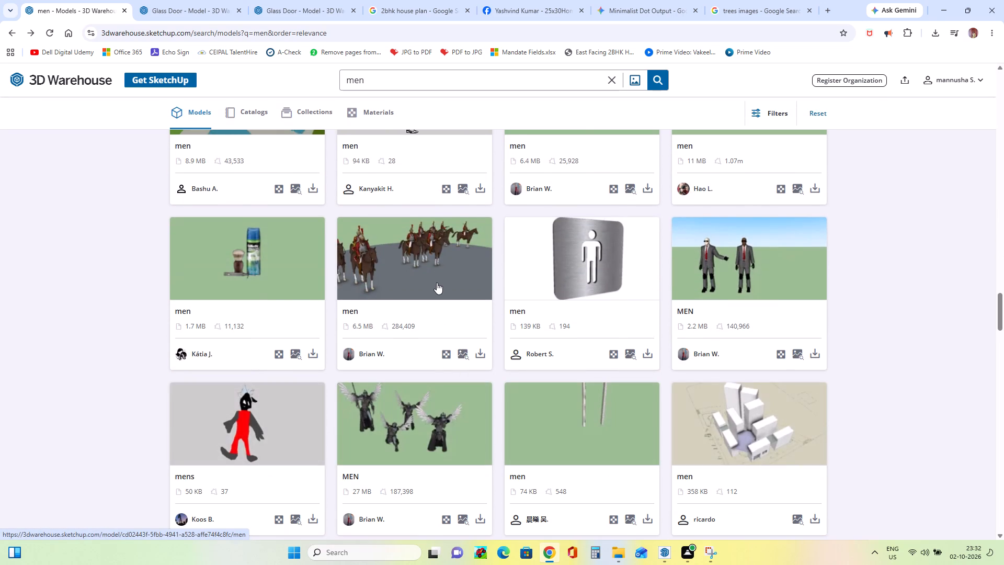
Go back to the men model with the seated man in a red tie and the standing man in a suit, and download it.
scroll(437, 282, "up", 16)
scroll(437, 282, "up", 10)
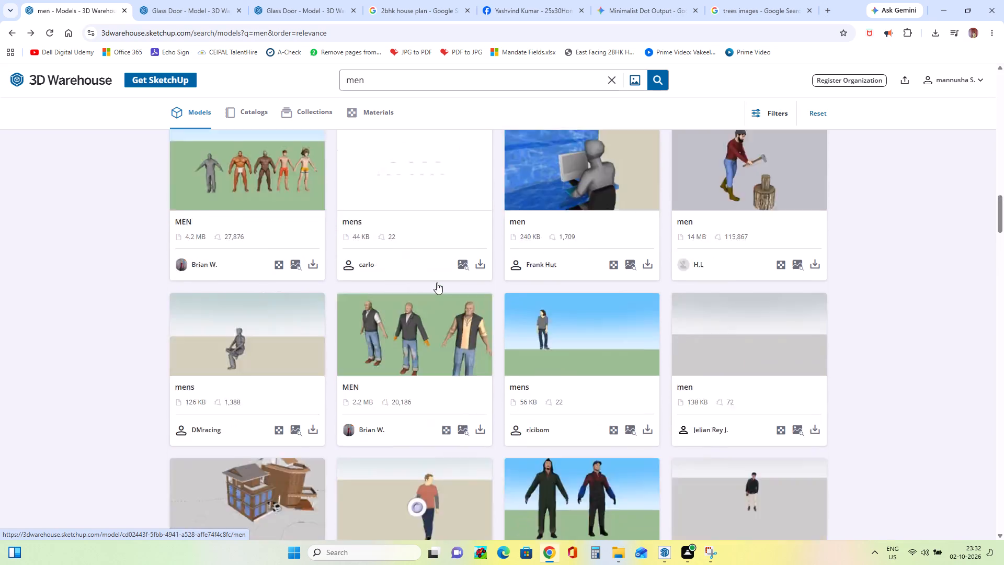
scroll(437, 282, "up", 17)
scroll(437, 282, "down", 1)
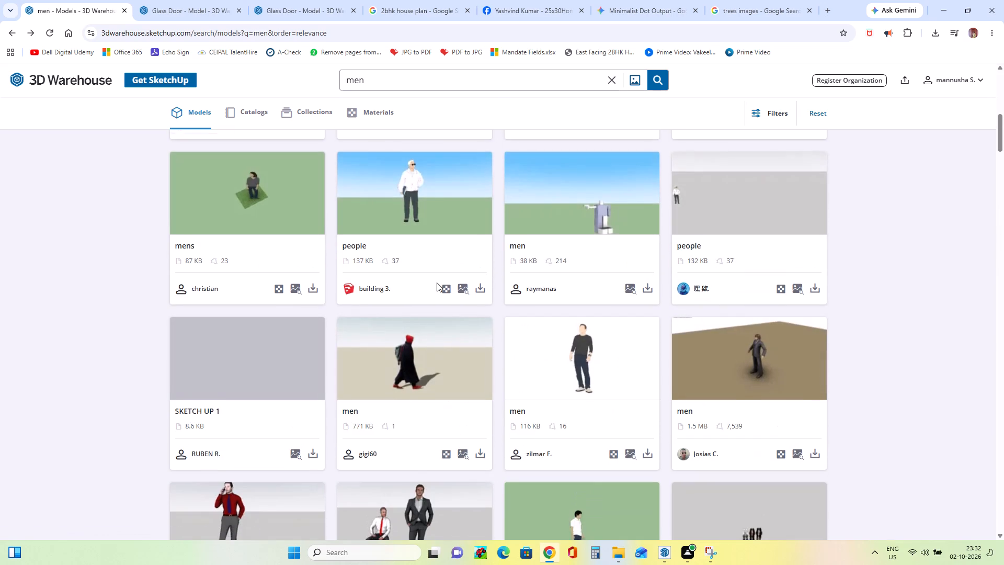
scroll(437, 282, "down", 3)
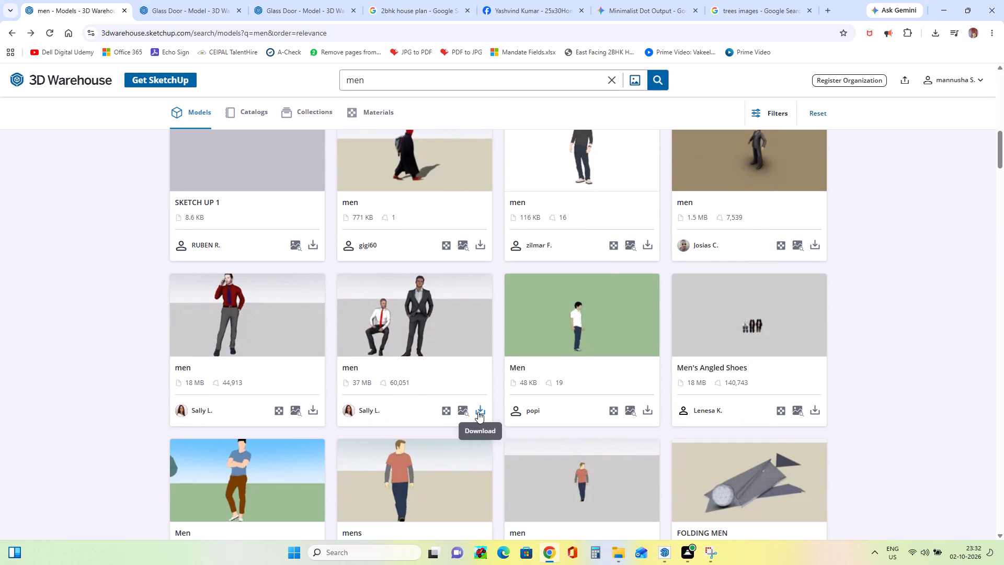
left_click(478, 412)
double_click(499, 434)
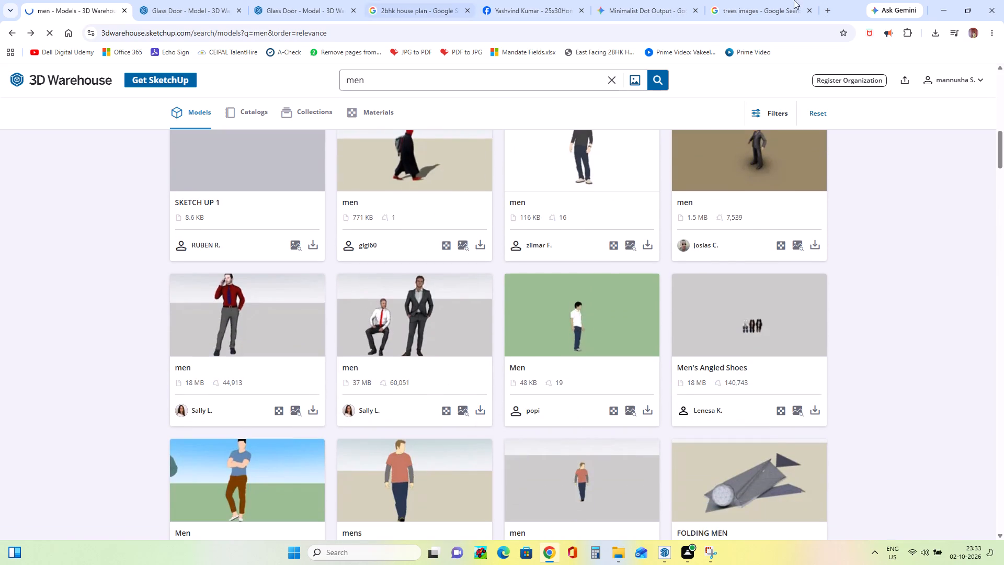
Switch to SketchUp and examine the seated men on the porch in the reference picture beside the house model.
left_click(947, 14)
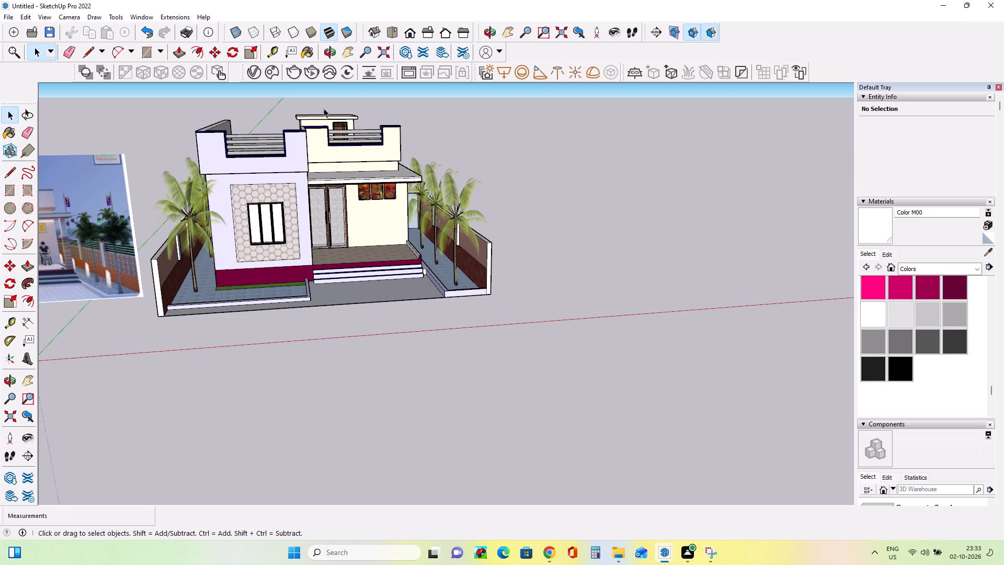
left_click(29, 387)
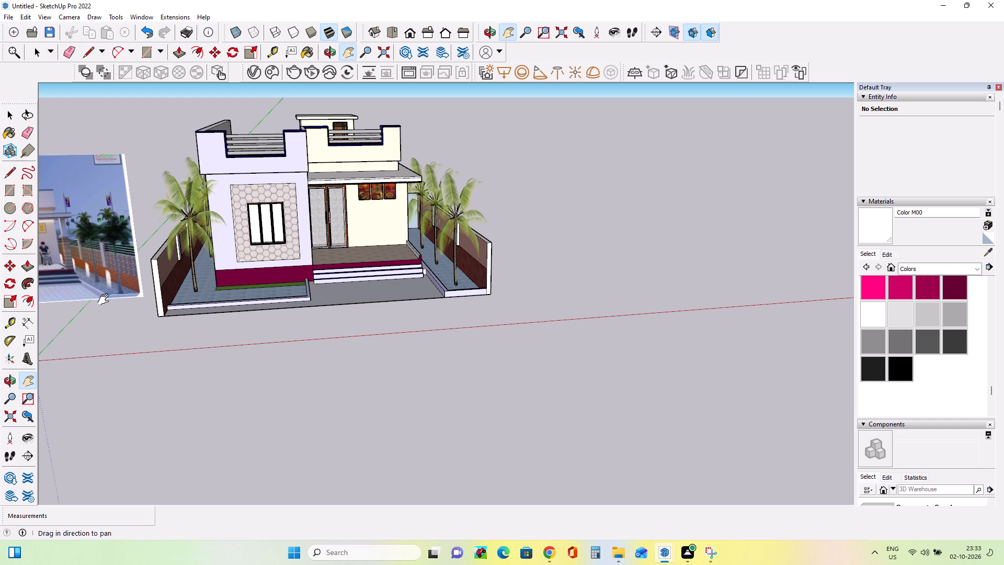
left_click(106, 296)
left_click(403, 376)
left_click(29, 240)
left_click_drag(99, 267, 216, 305)
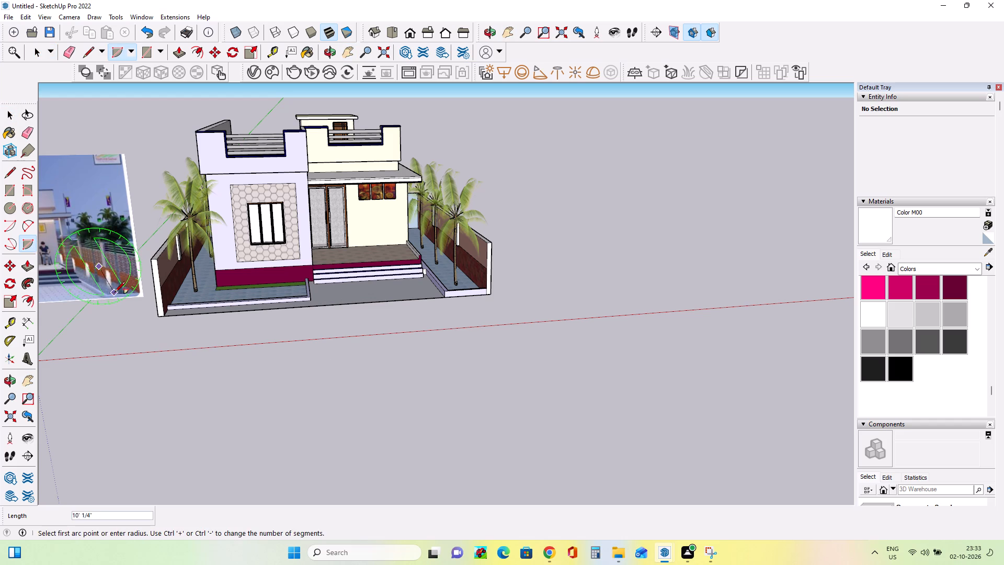
left_click_drag(4, 109, 6, 114)
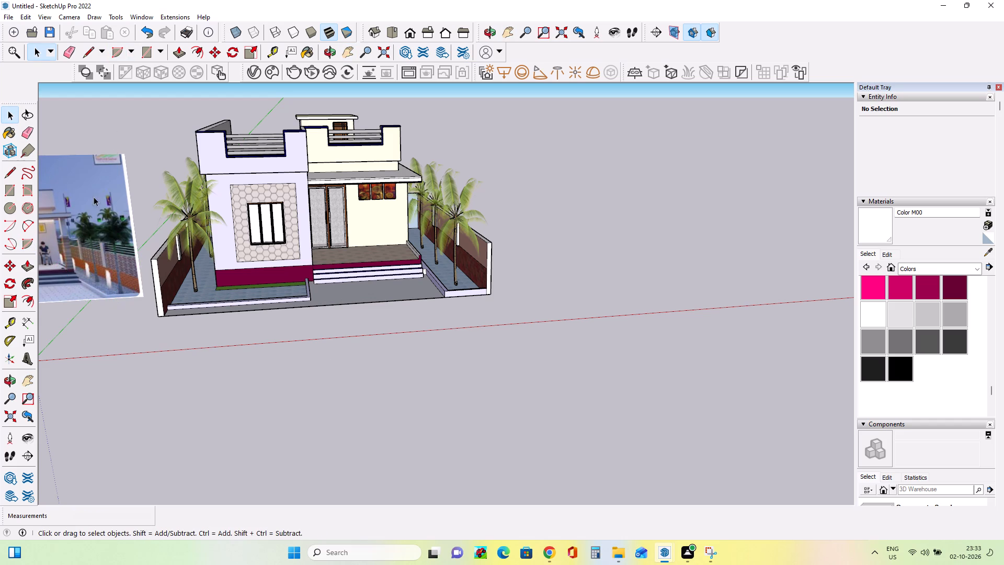
left_click(31, 386)
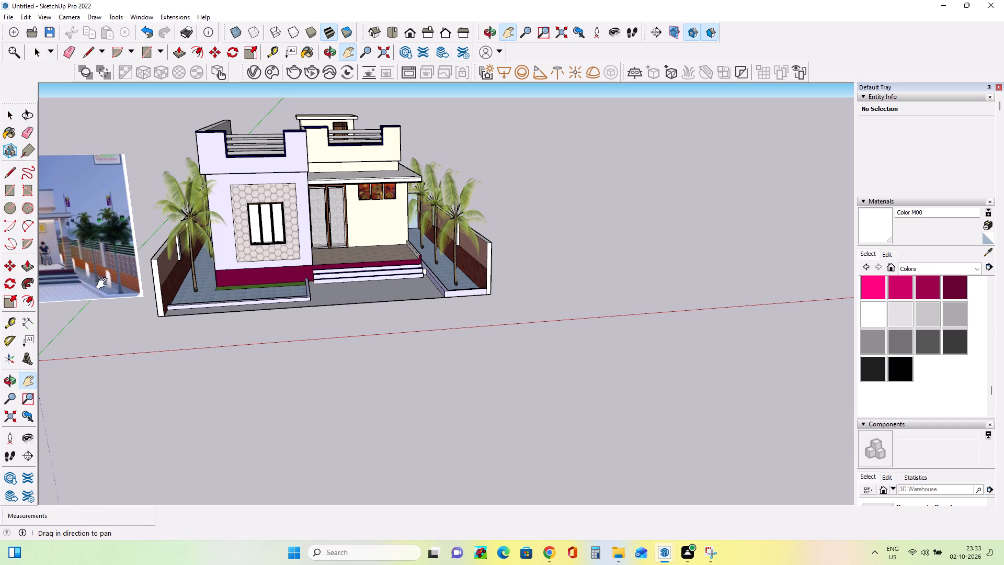
left_click_drag(184, 307, 257, 322)
left_click_drag(291, 327, 351, 340)
scroll(210, 310, "up", 13)
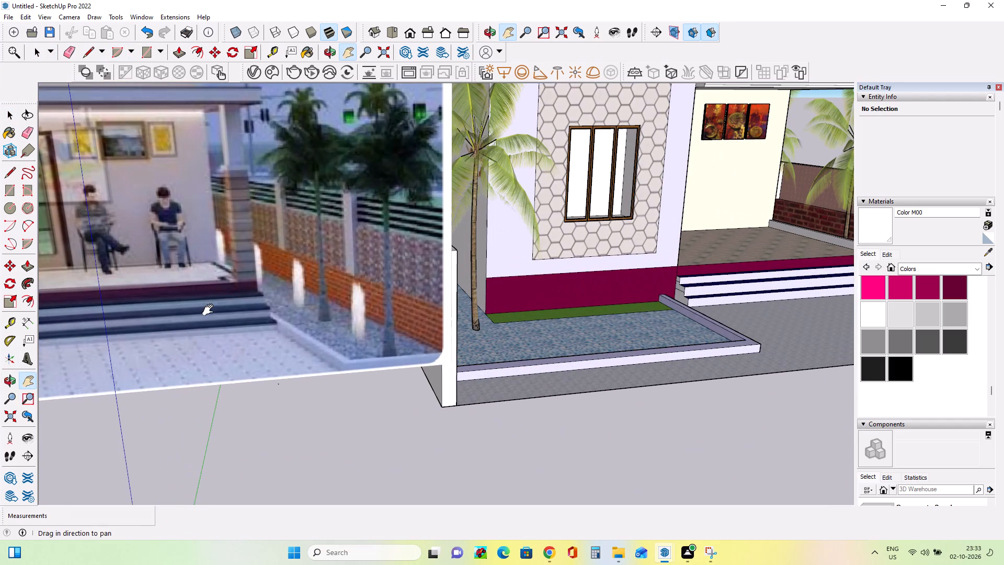
scroll(210, 310, "down", 5)
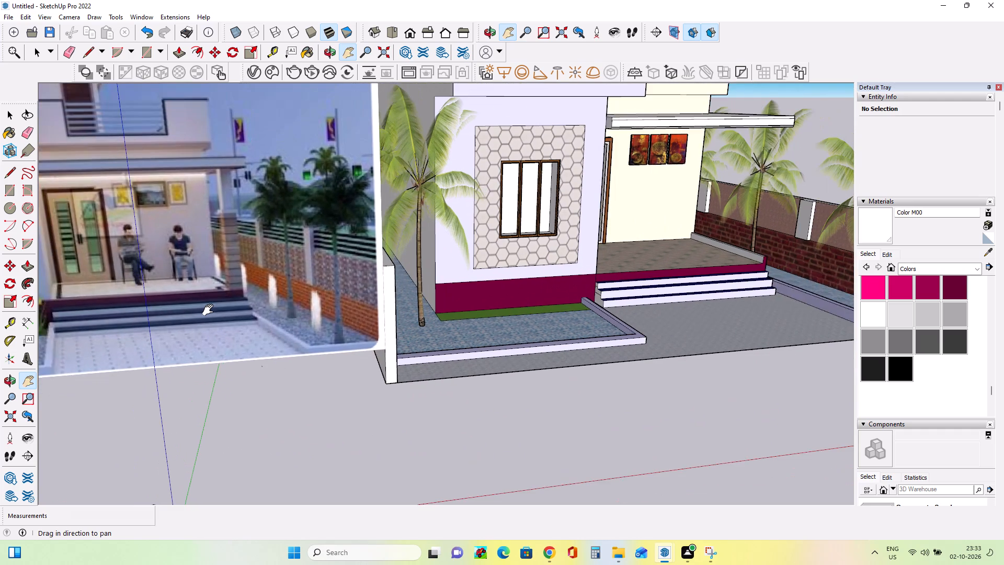
scroll(210, 310, "down", 4)
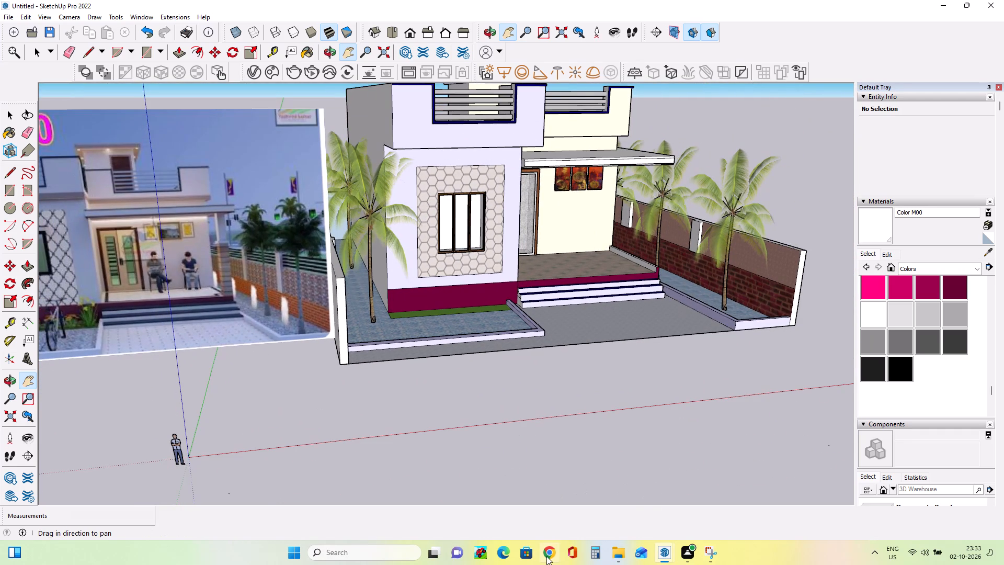
Switch back to 3D Warehouse in Chrome and search the models for "chair".
left_click(546, 556)
left_click(410, 81)
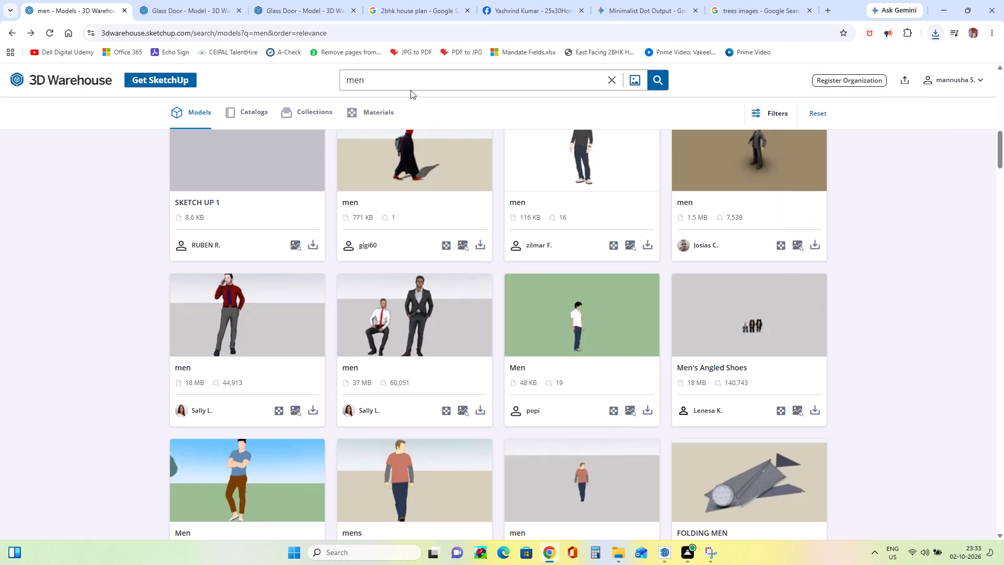
key("BackSpace")
key("BackSpace")
key("BackSpace")
key("BackSpace")
key("BackSpace")
key("BackSpace")
key("BackSpace")
key("BackSpace")
key("BackSpace")
key("BackSpace")
key("BackSpace")
key("BackSpace")
key("c")
type("hair")
key("Return")
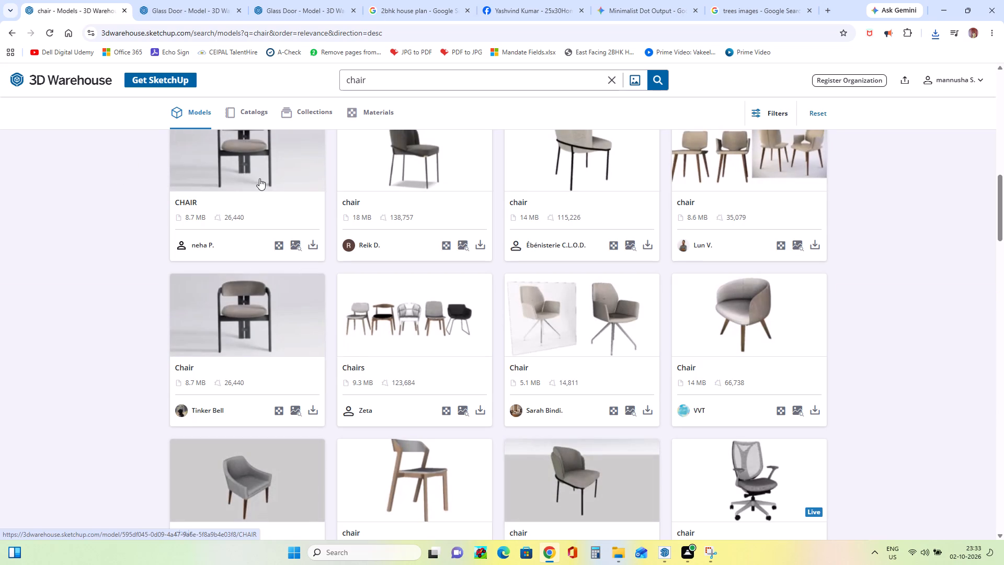
Look through the chair models and check them against the porch chairs in the 25x30 reference picture in Snipping Tool.
scroll(259, 178, "up", 4)
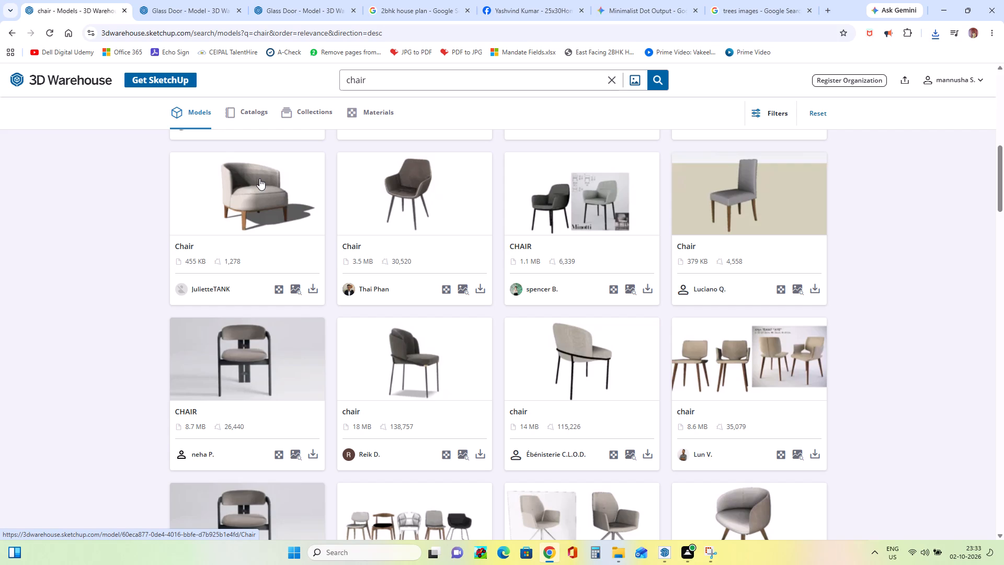
scroll(259, 178, "down", 3)
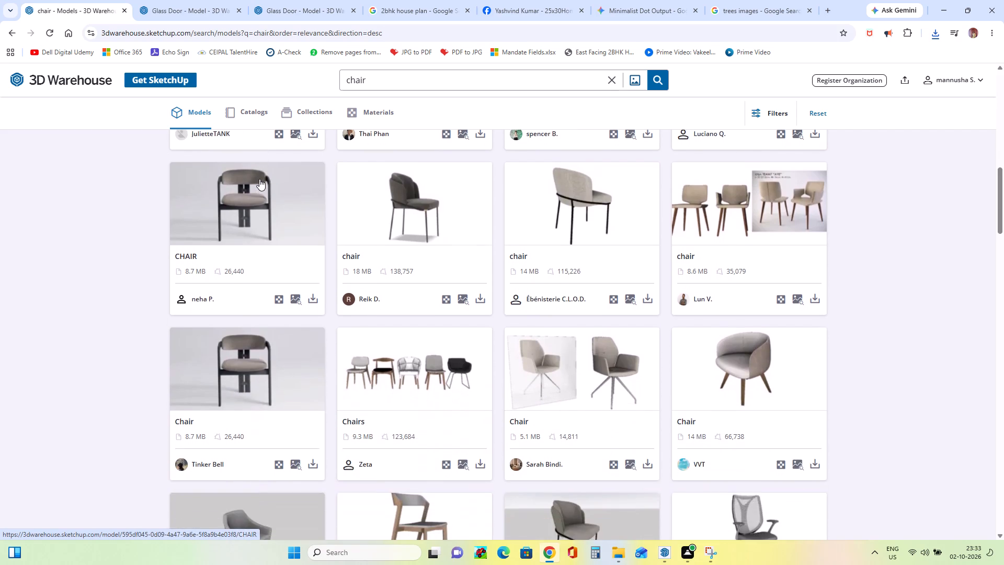
scroll(259, 179, "down", 4)
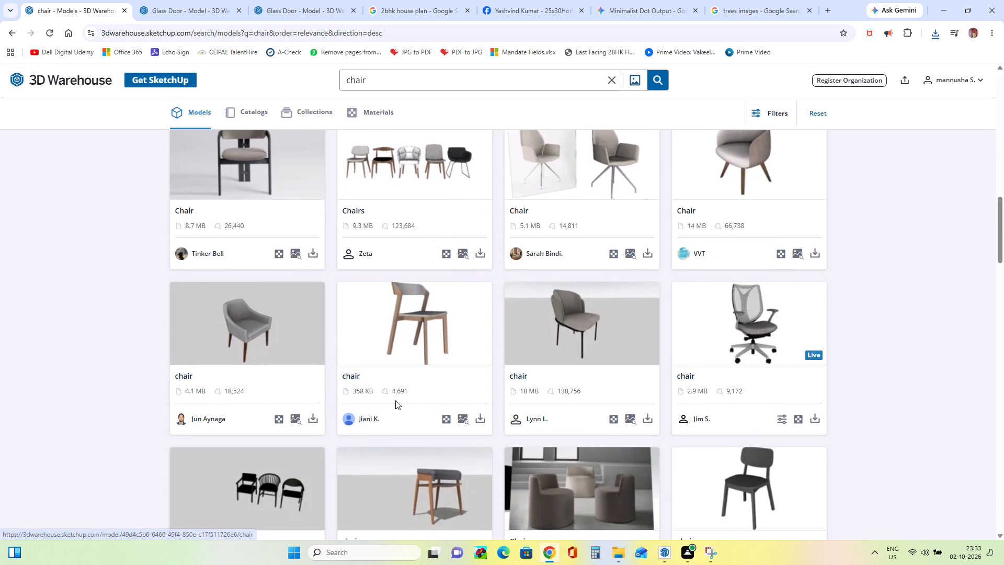
double_click(711, 563)
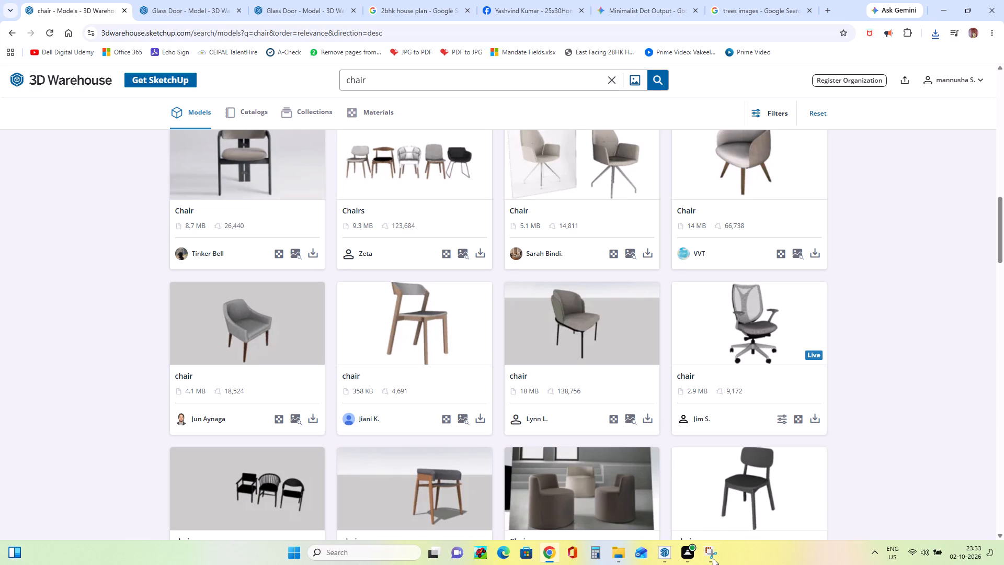
left_click(707, 557)
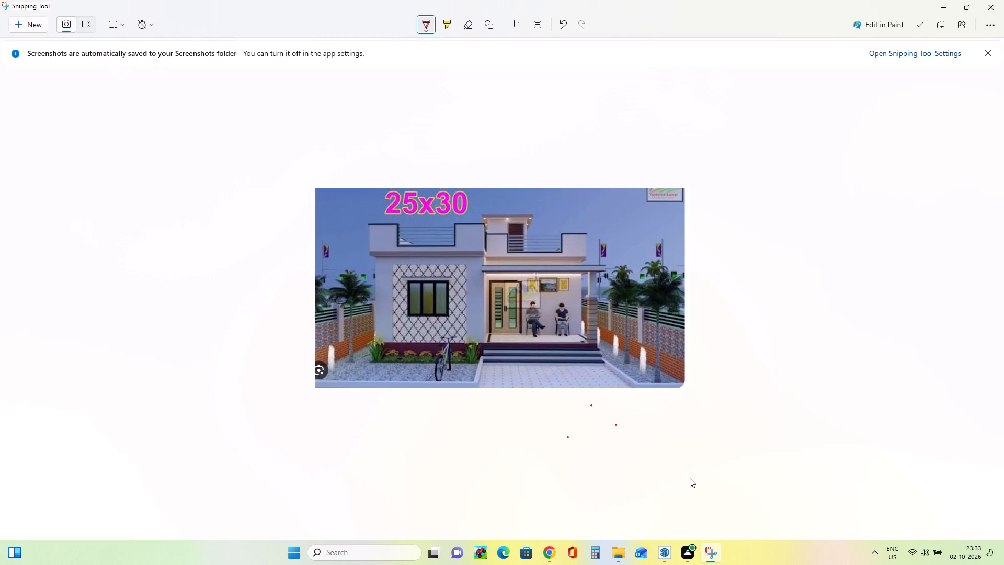
left_click(946, 4)
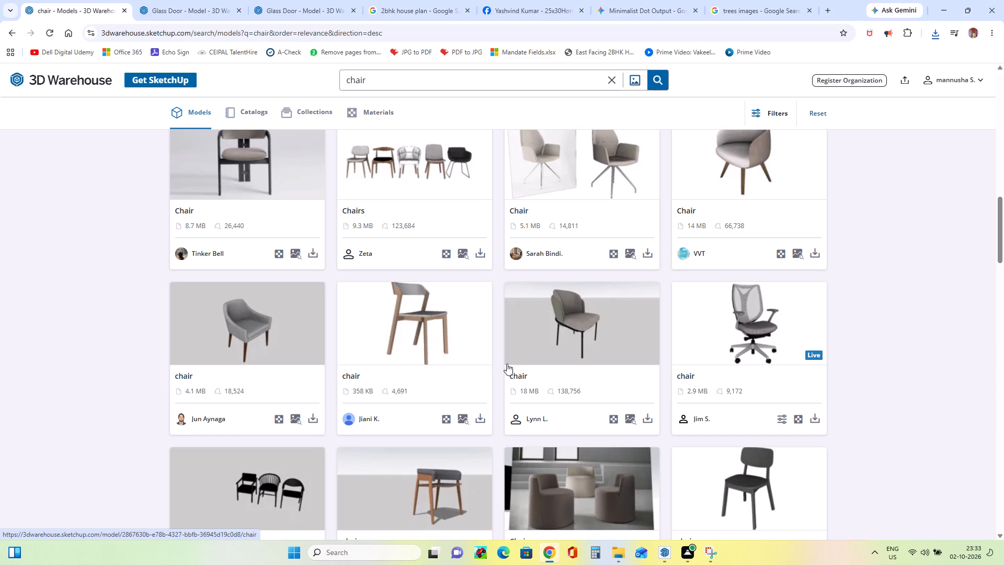
Download the 358 KB wooden-legged chair with the grey seat as a SketchUp file.
left_click(480, 419)
left_click(516, 447)
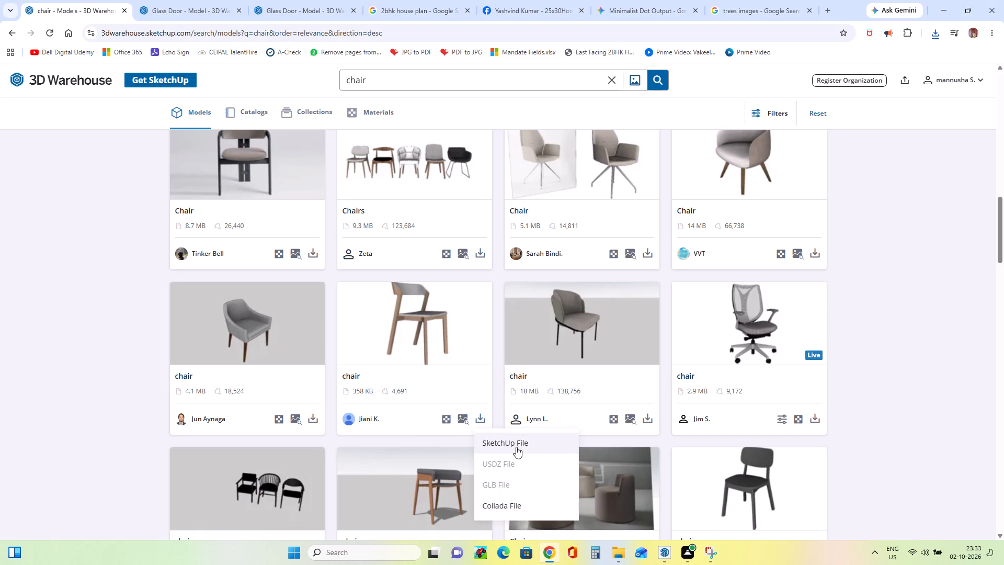
Switch to SketchUp, import the downloaded chair file 314-401, and place it on the porch near the cream wall.
left_click(946, 10)
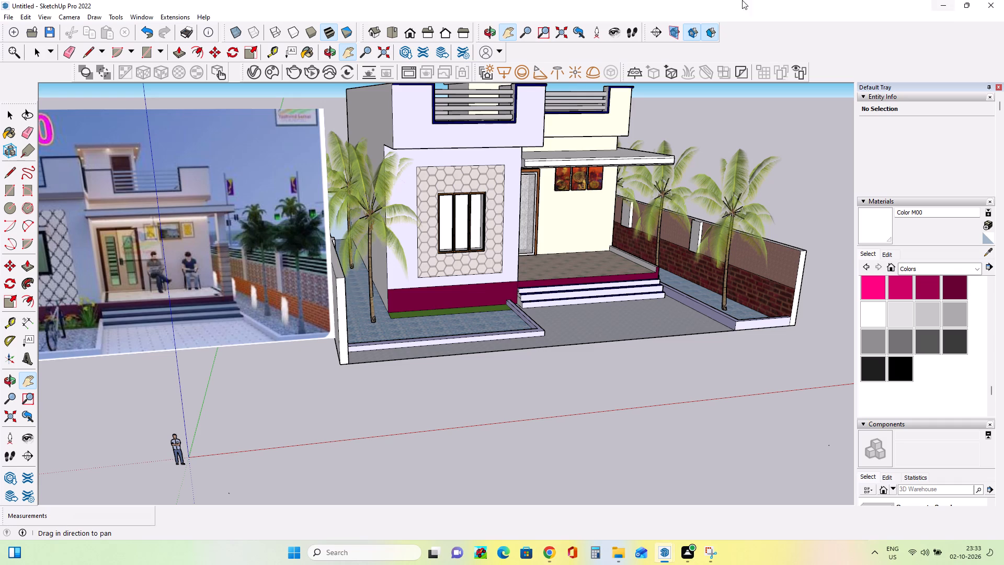
left_click(9, 17)
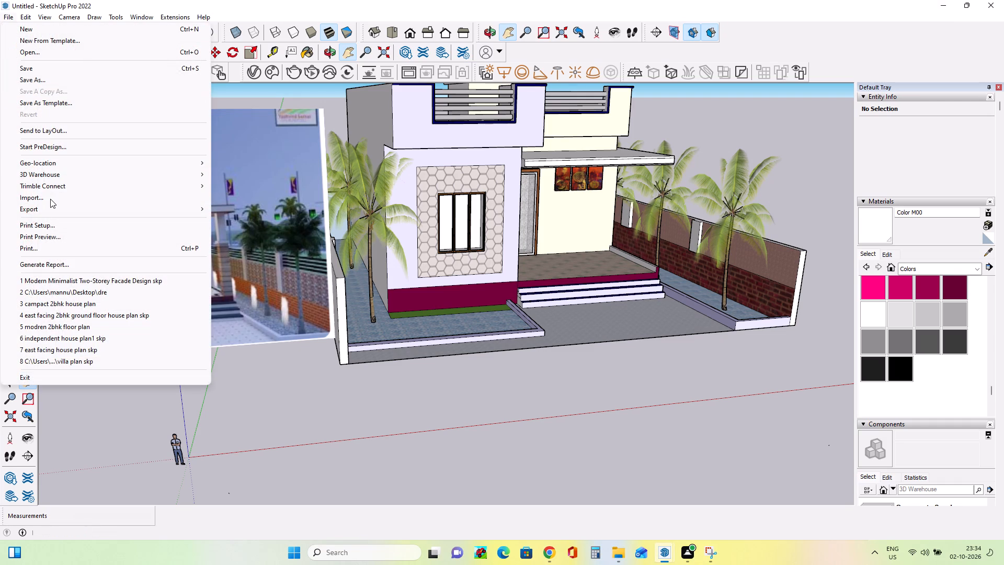
left_click(56, 200)
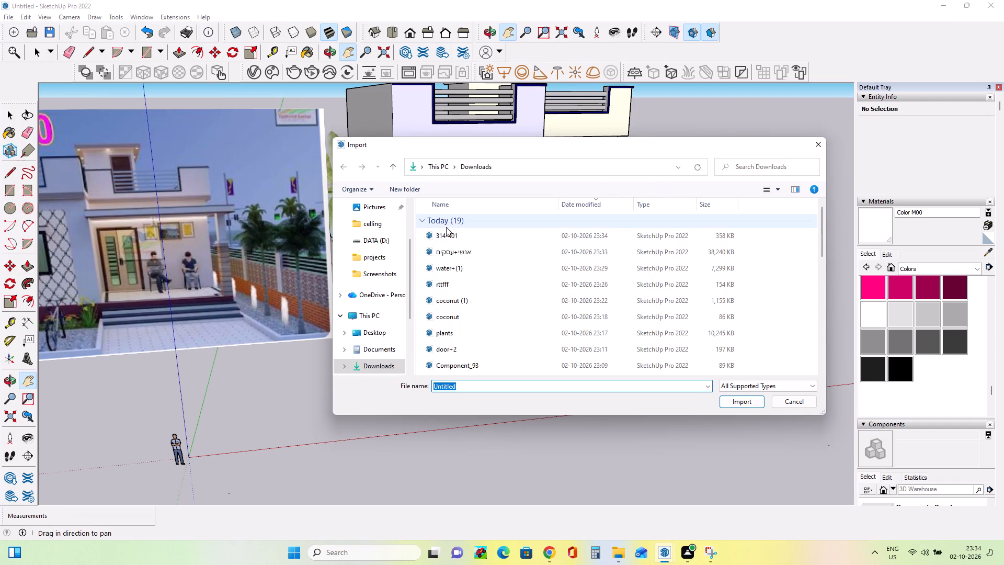
left_click(450, 241)
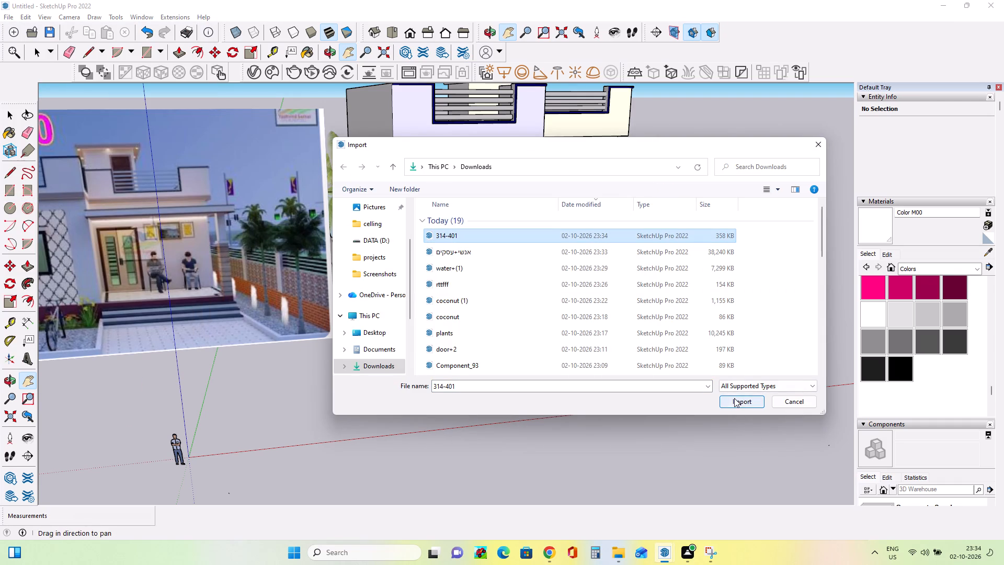
left_click(736, 403)
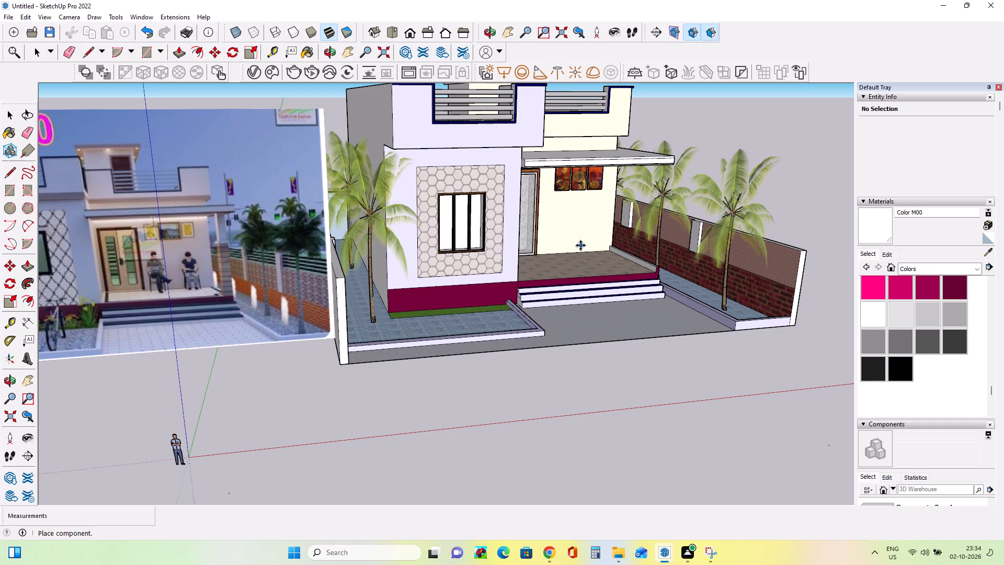
left_click(579, 255)
Move the imported chair forward from the cream wall onto the tiled porch floor.
scroll(583, 255, "up", 11)
middle_click_drag(583, 254, 540, 286)
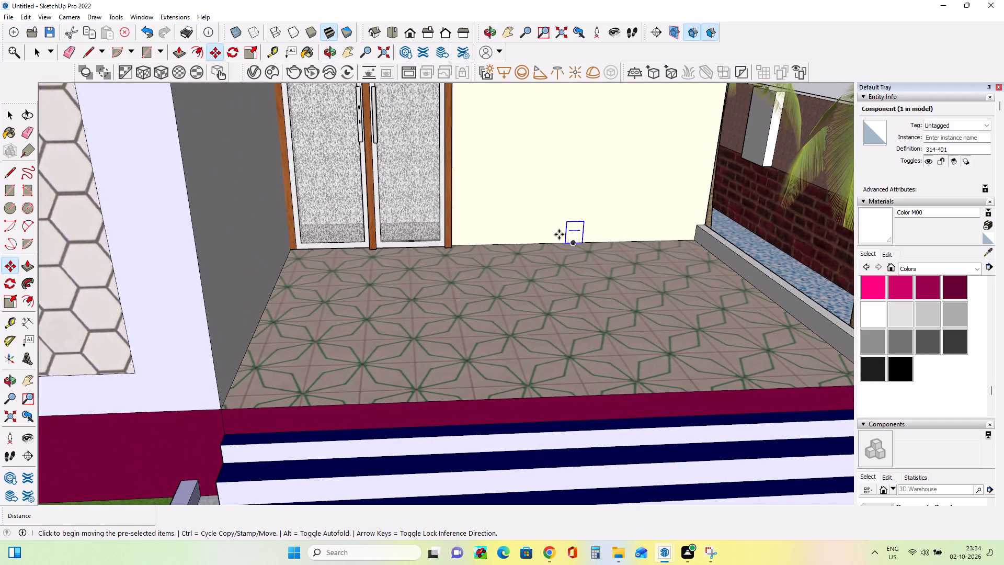
left_click(564, 245)
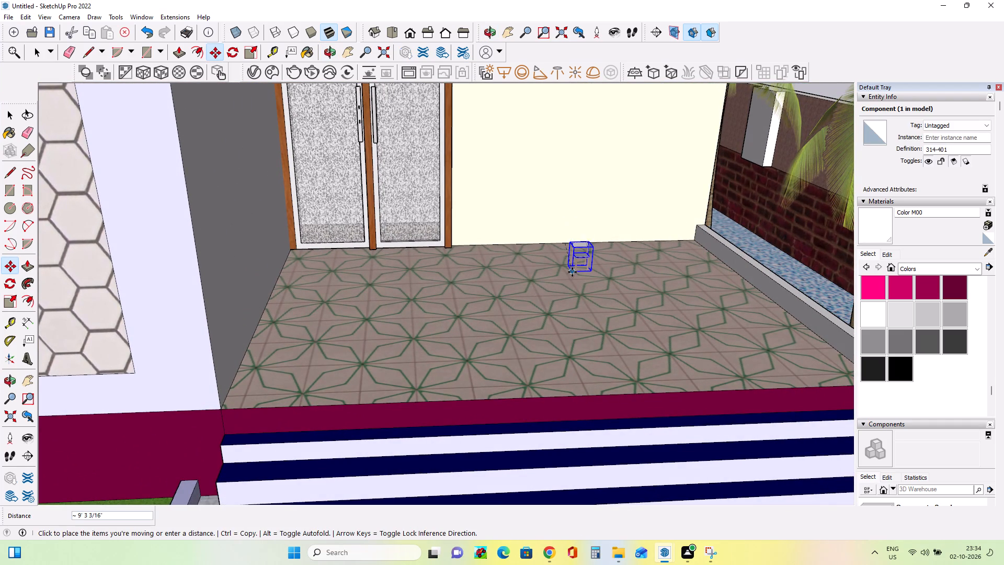
left_click(573, 274)
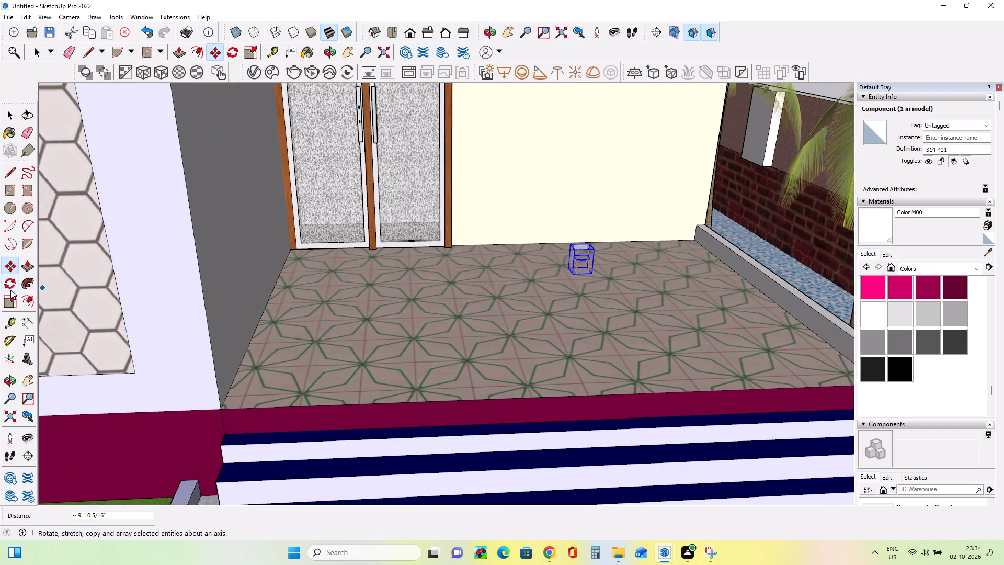
Scale the chair by about 4.50 in height and 4.81 in width, and stretch its height further.
left_click(8, 305)
left_click(584, 244)
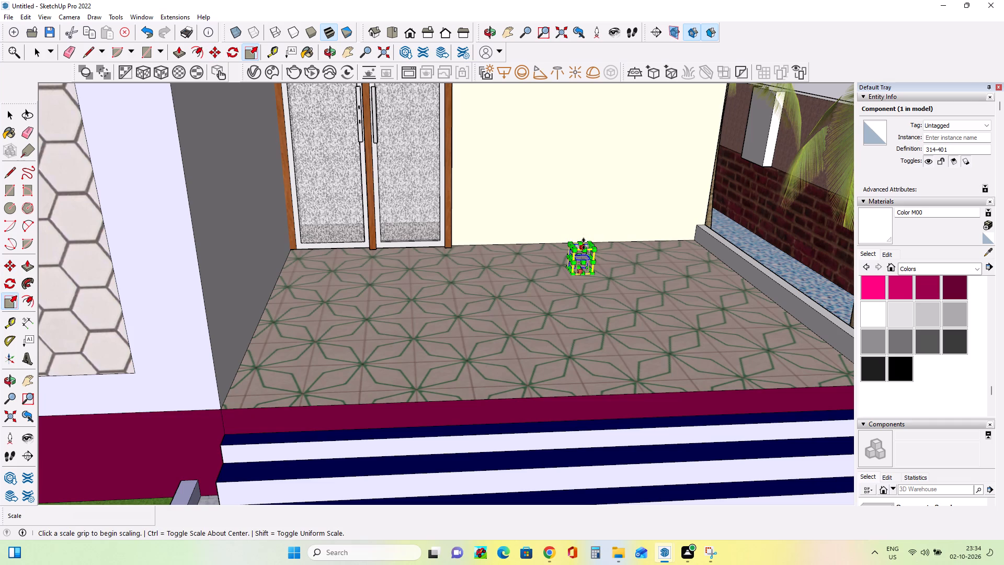
left_click(577, 157)
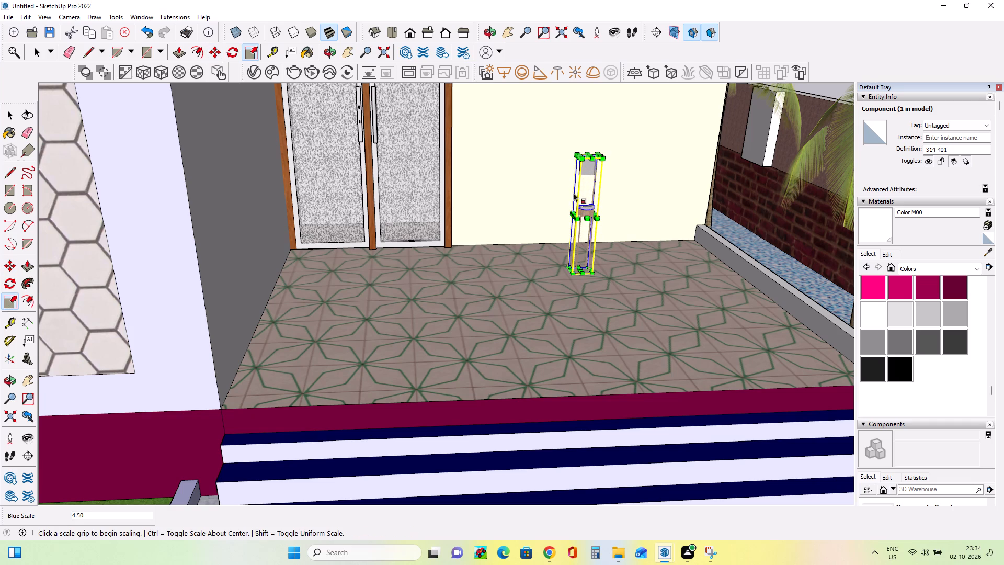
left_click(571, 212)
left_click(499, 220)
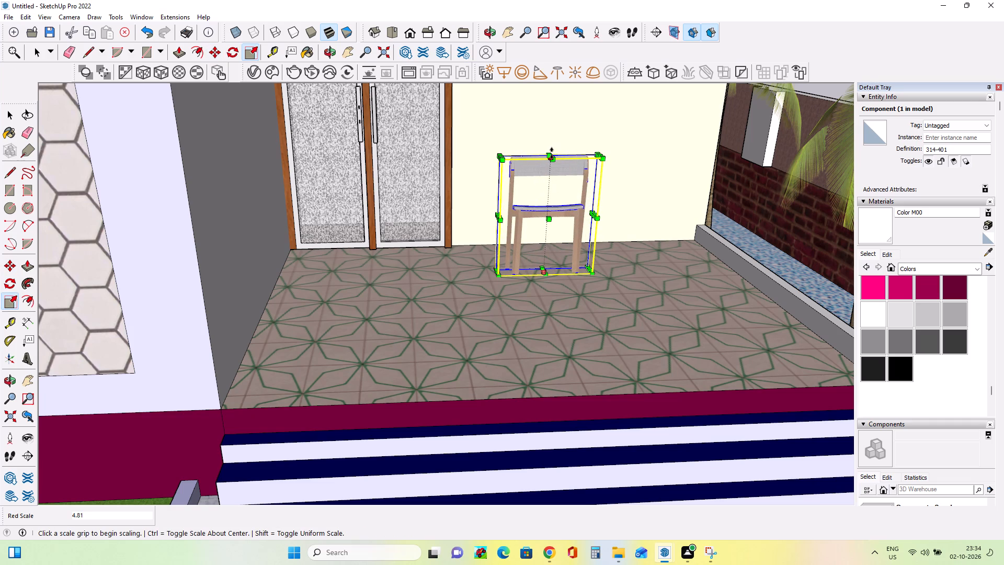
left_click(552, 153)
left_click(552, 92)
Scale the chair's depth toward the porch steps by about 8.24 along the green axis.
middle_click_drag(622, 216, 614, 220)
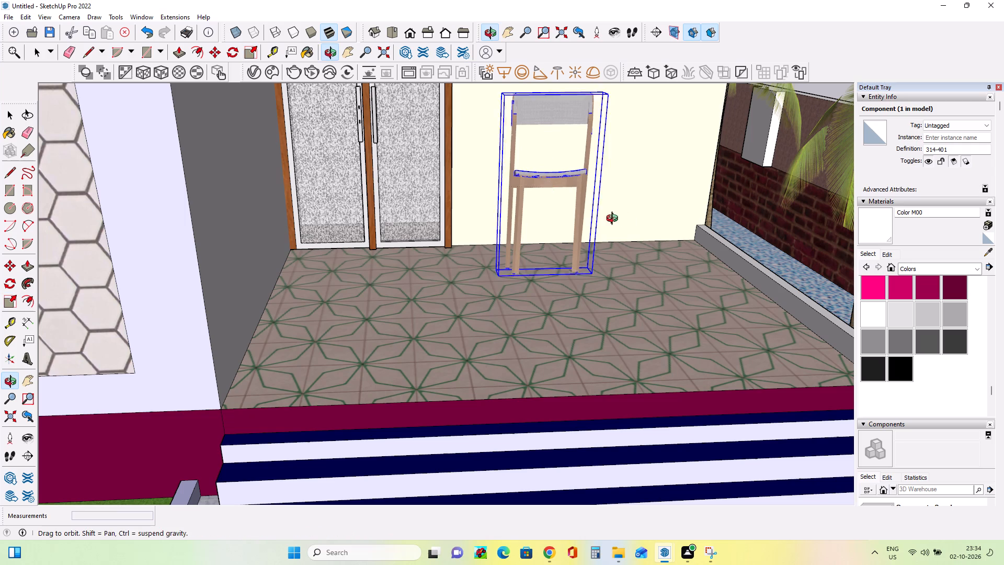
middle_click_drag(614, 220, 443, 220)
middle_click_drag(486, 266, 685, 333)
scroll(663, 334, "down", 2)
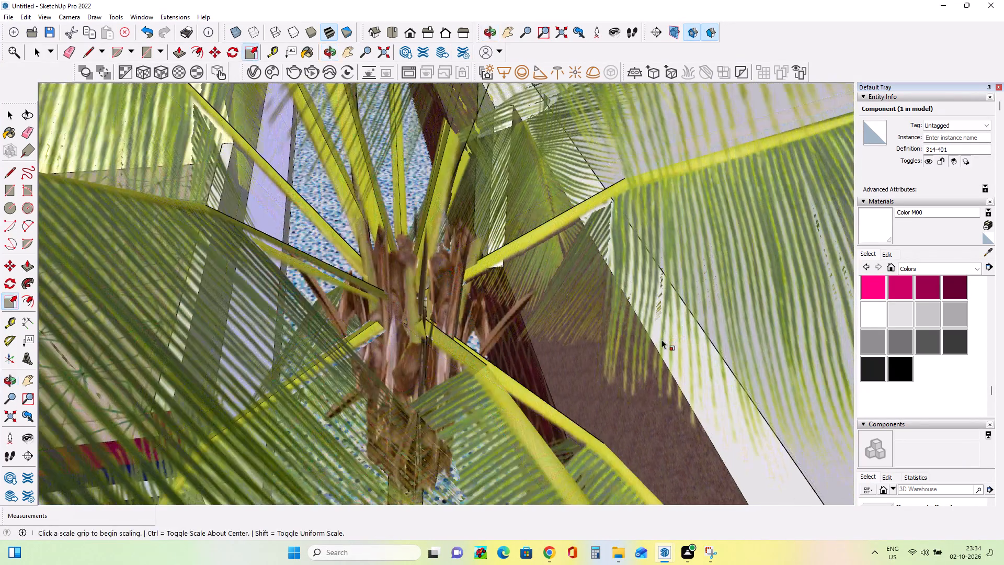
scroll(661, 340, "down", 6)
scroll(191, 345, "down", 4)
scroll(98, 336, "down", 4)
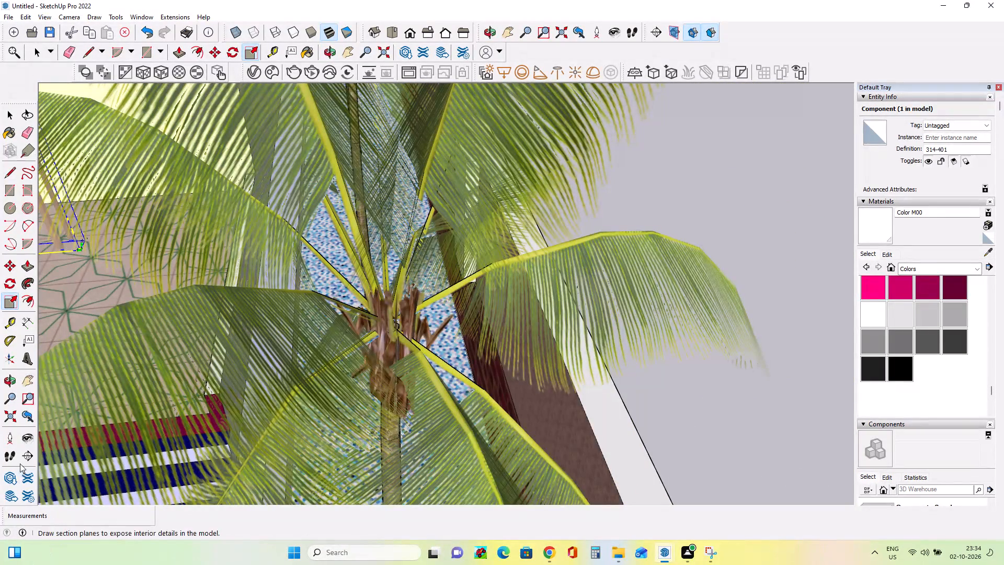
left_click(28, 378)
left_click_drag(440, 367, 732, 366)
left_click_drag(888, 348, 915, 344)
left_click_drag(226, 330, 489, 333)
left_click(489, 333)
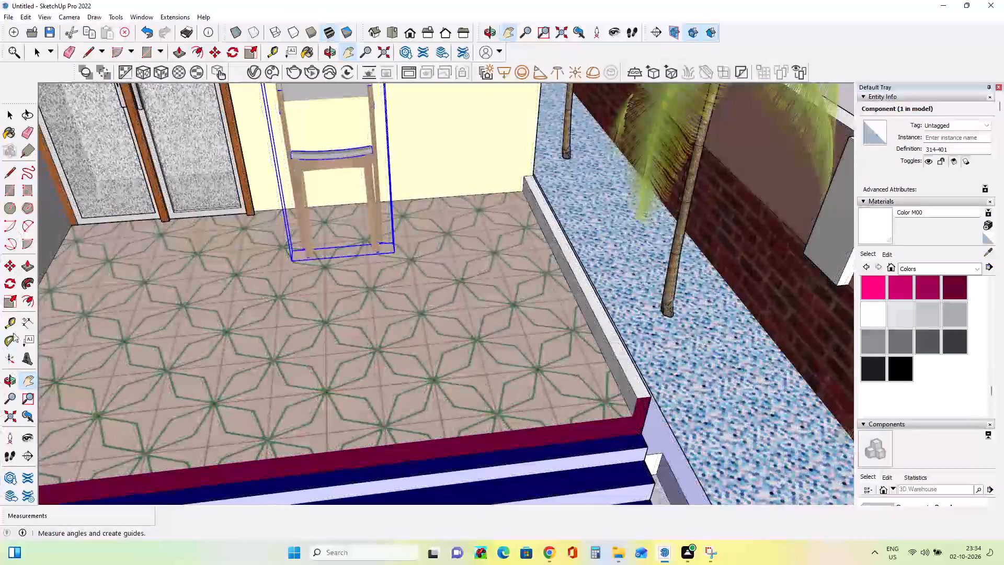
left_click(12, 302)
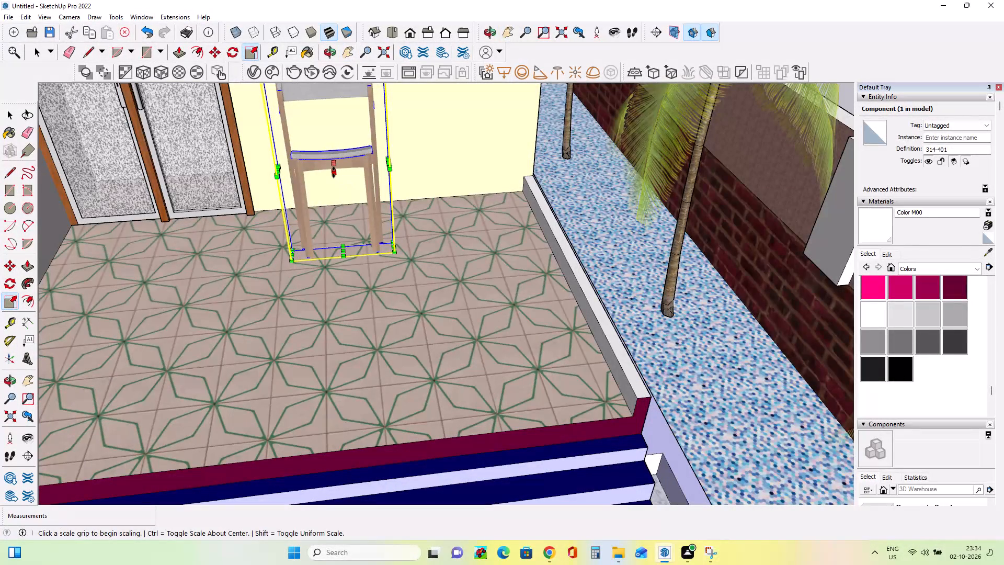
left_click(334, 172)
left_click(331, 253)
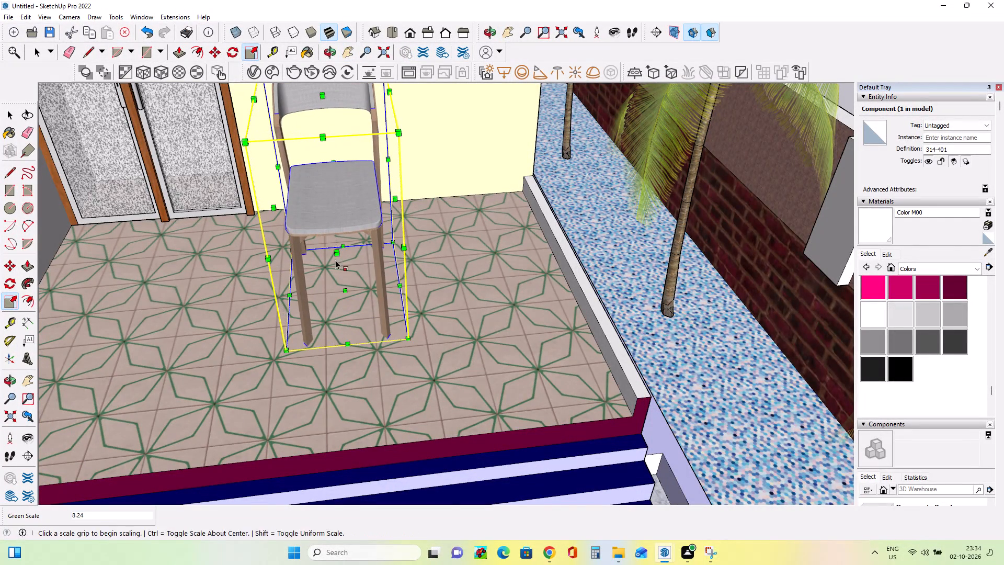
Reduce the chair's height by a scale of about 0.81 to suit the porch.
middle_click_drag(383, 294, 394, 237)
scroll(394, 237, "down", 12)
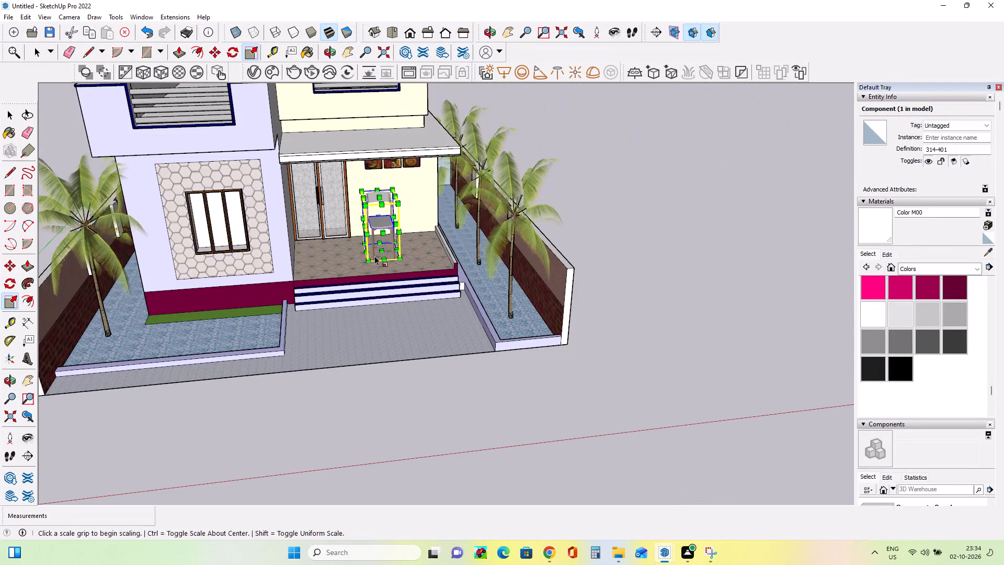
middle_click_drag(373, 256, 428, 258)
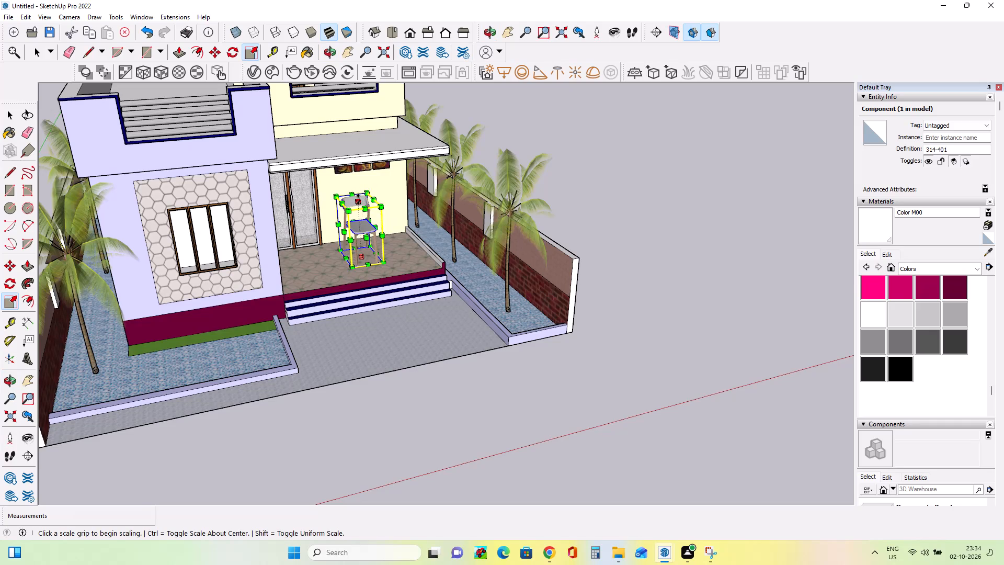
double_click(358, 199)
double_click(360, 212)
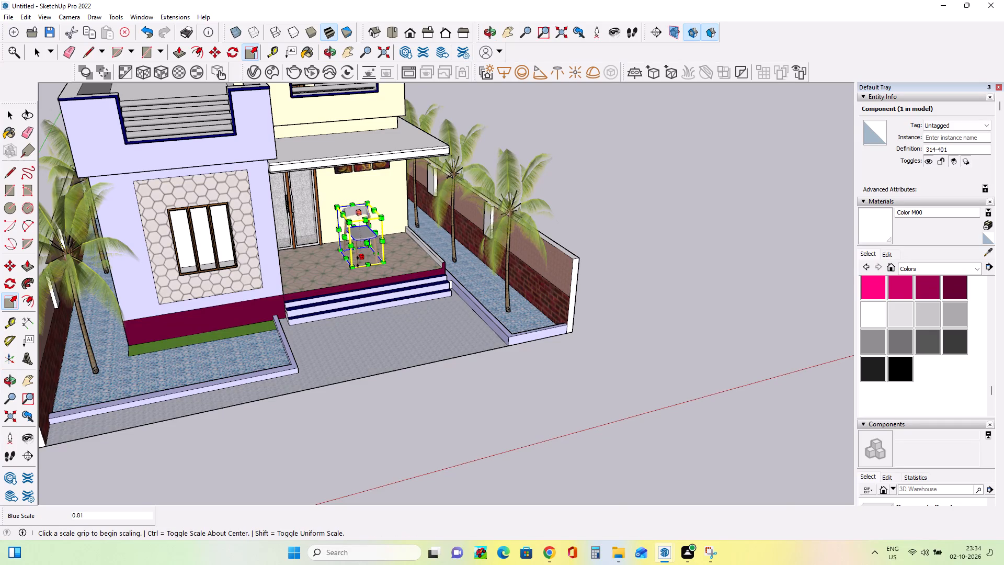
Scale the whole chair down uniformly by about 0.76.
scroll(364, 270, "up", 5)
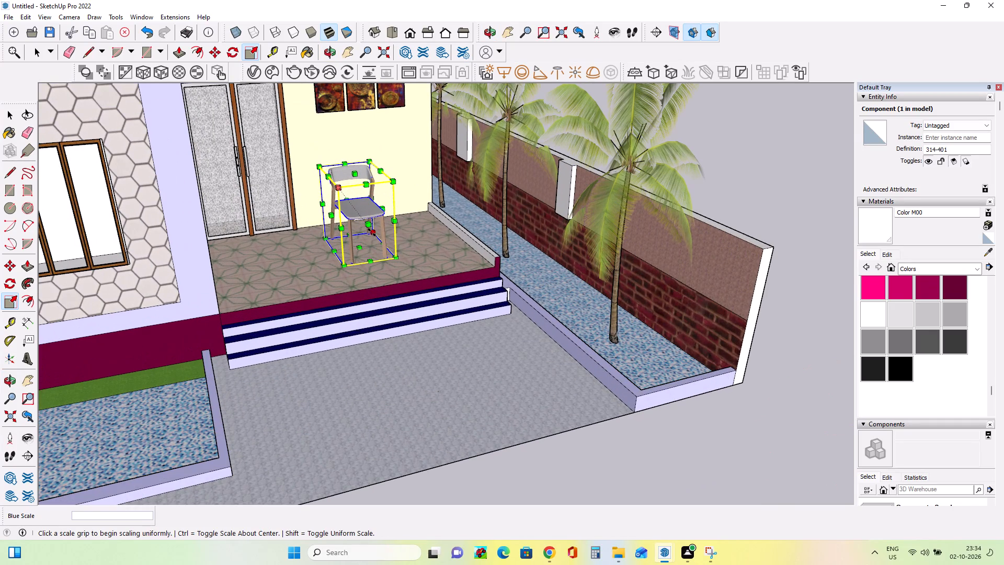
left_click(371, 231)
left_click(365, 223)
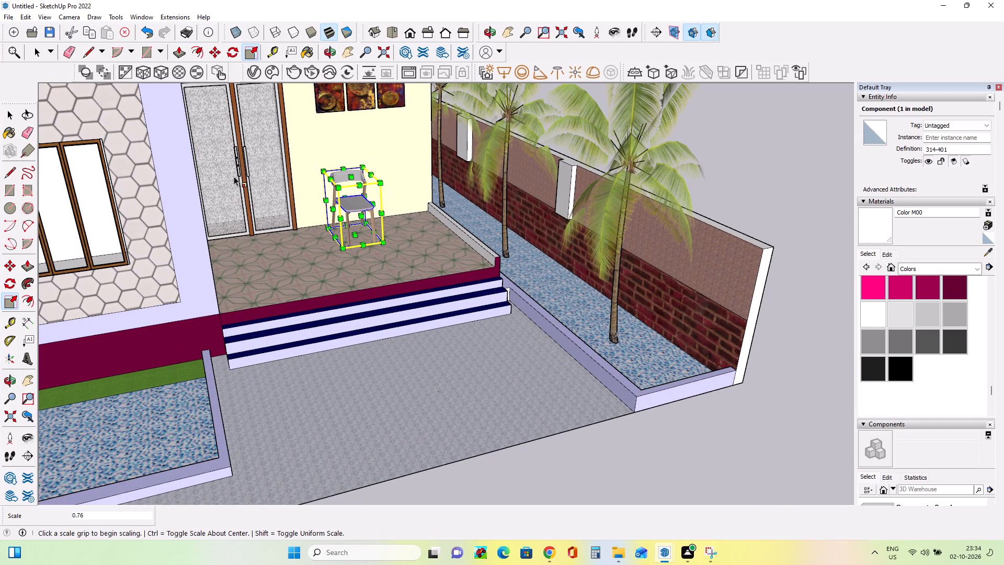
left_click(9, 268)
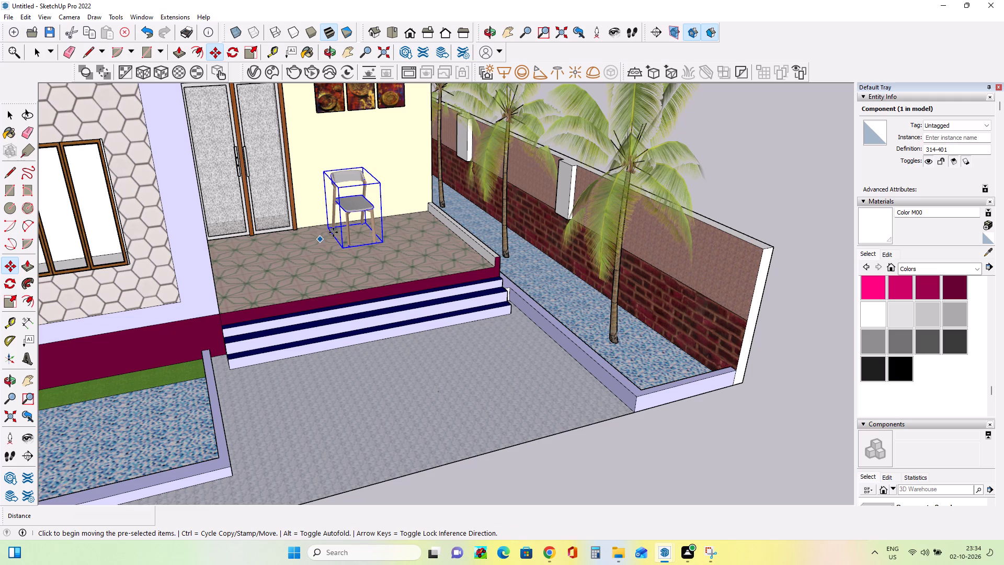
middle_click_drag(333, 260, 300, 278)
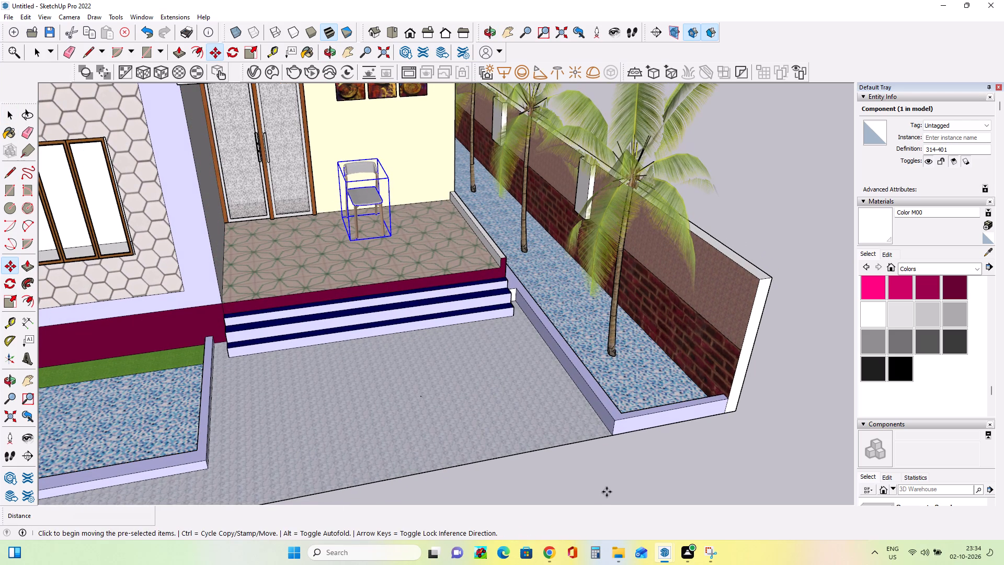
Import the downloaded men model אנשי+עסקים from the Downloads folder.
left_click(5, 12)
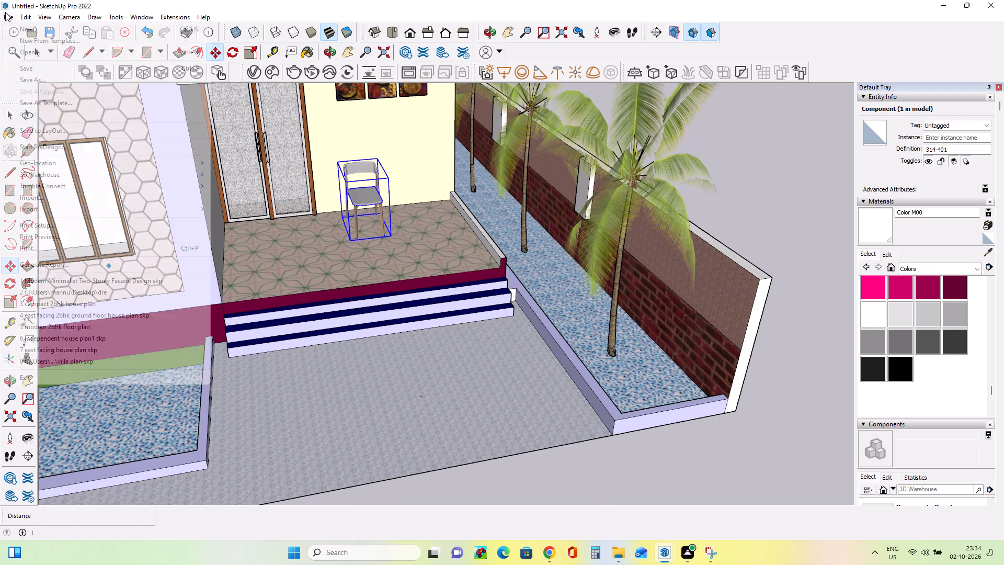
left_click(37, 195)
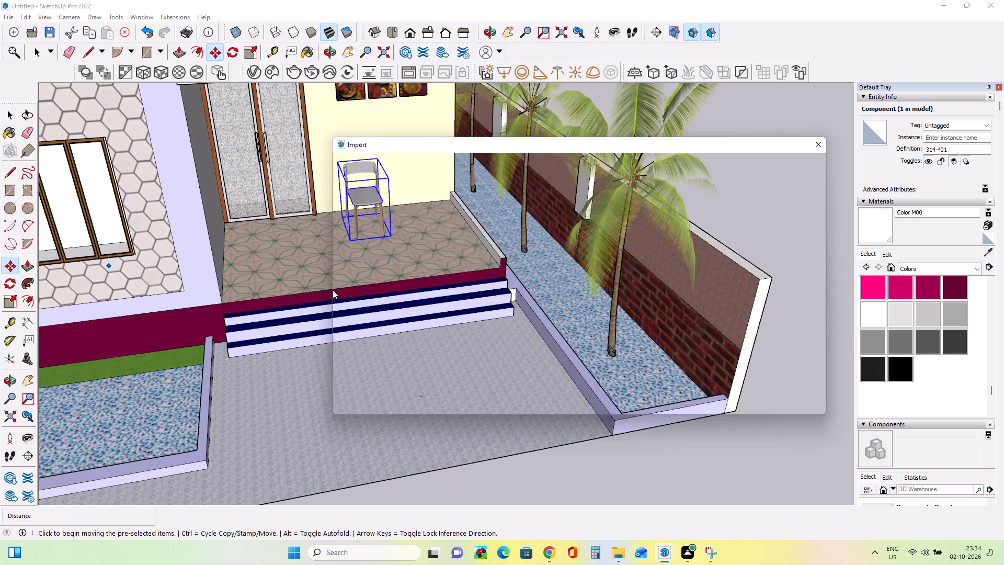
left_click(448, 253)
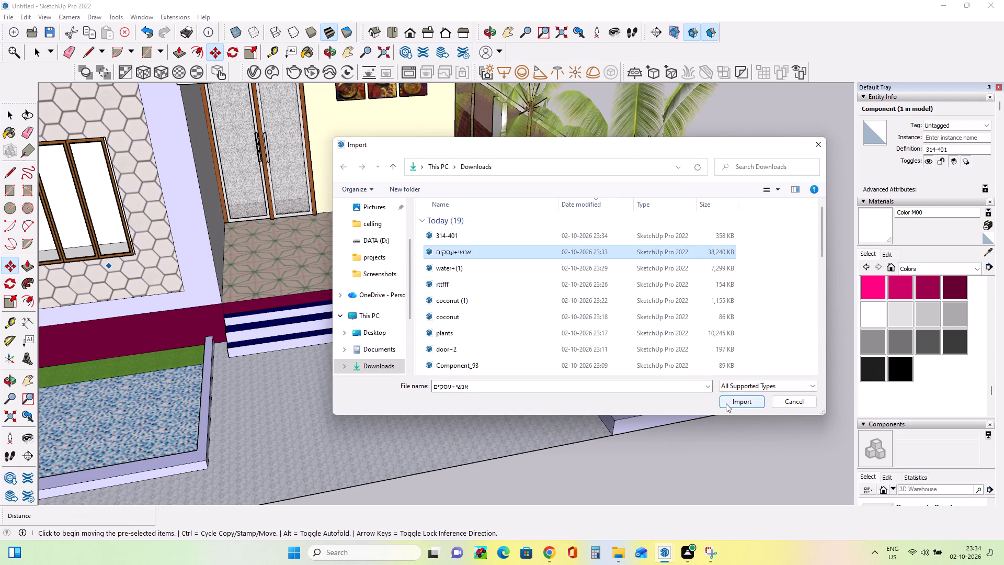
left_click(726, 403)
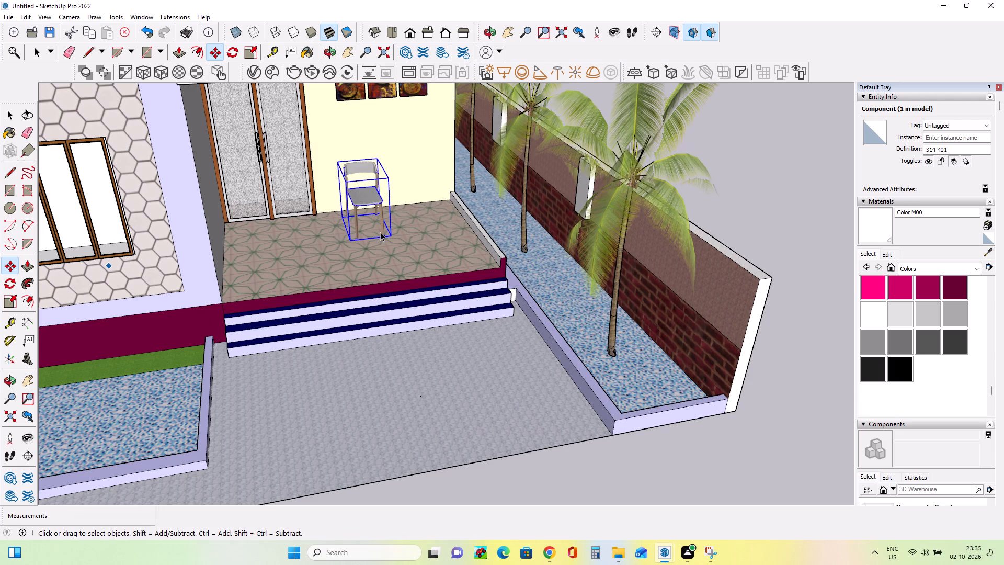
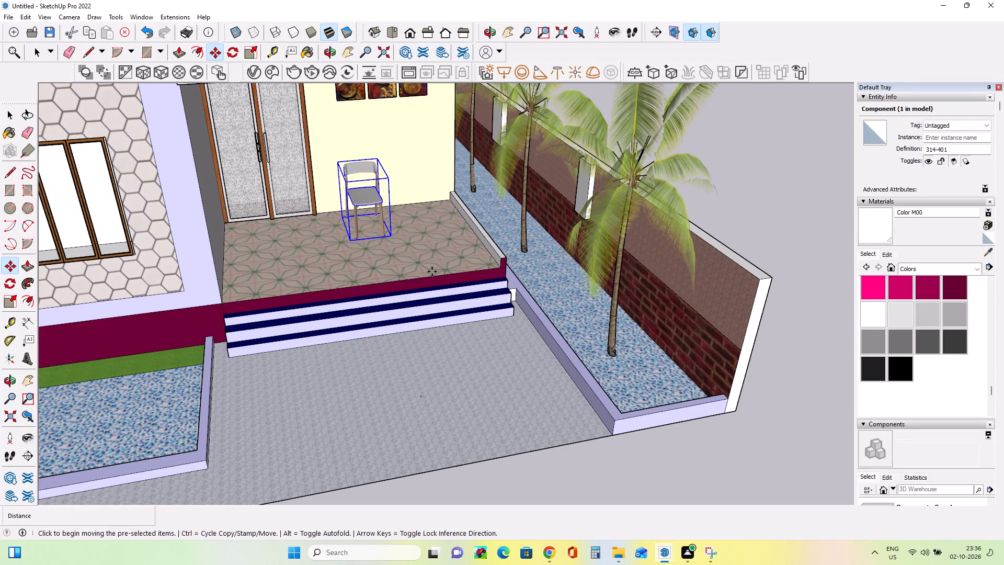
Move the two-businessmen component from the side water bed onto the tiled porch floor, about 29' 3" away.
scroll(353, 224, "down", 3)
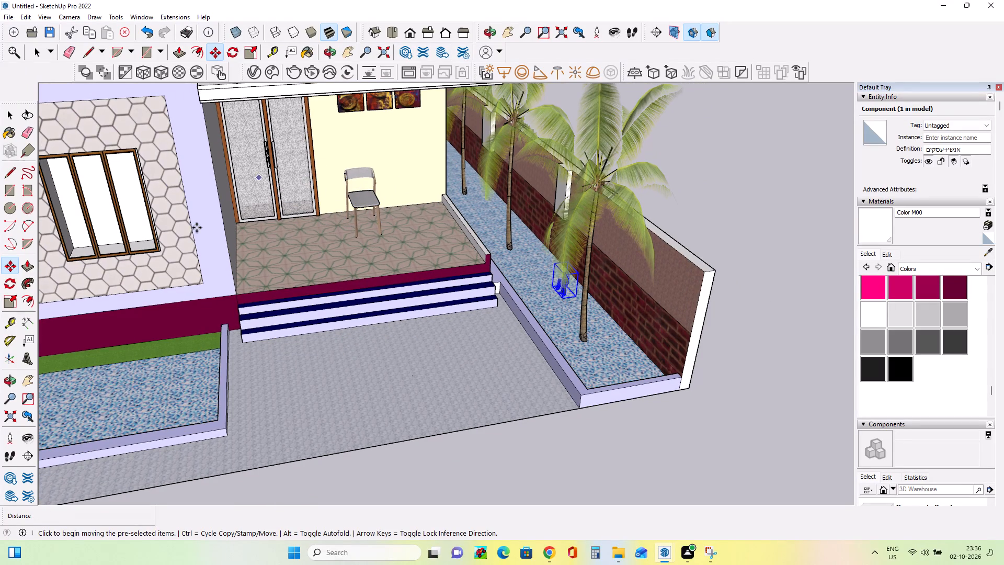
left_click(563, 301)
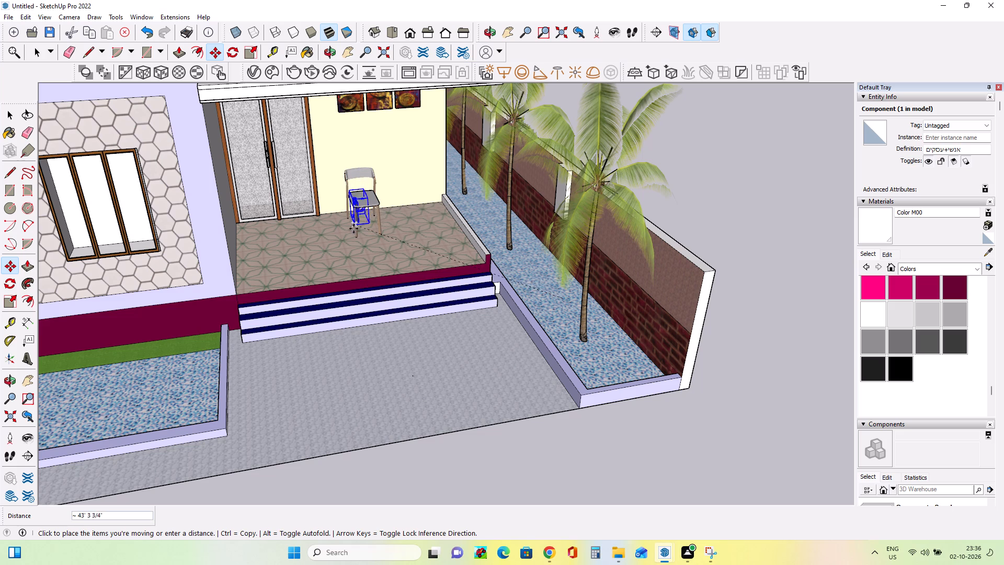
left_click(419, 265)
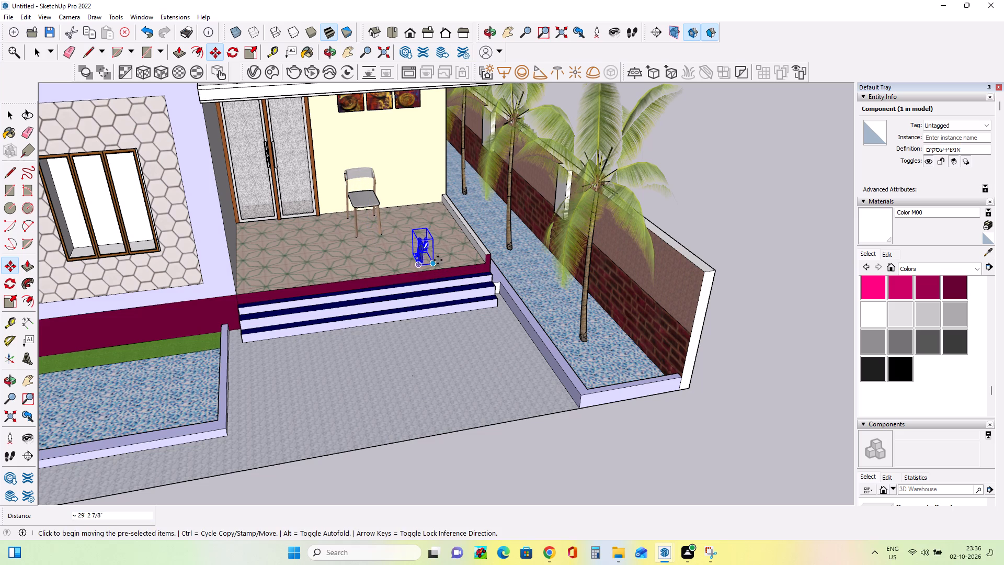
Scale the two-businessmen component by about 5.14 along green, 2.60 along blue and 2.62 along red.
scroll(438, 260, "up", 11)
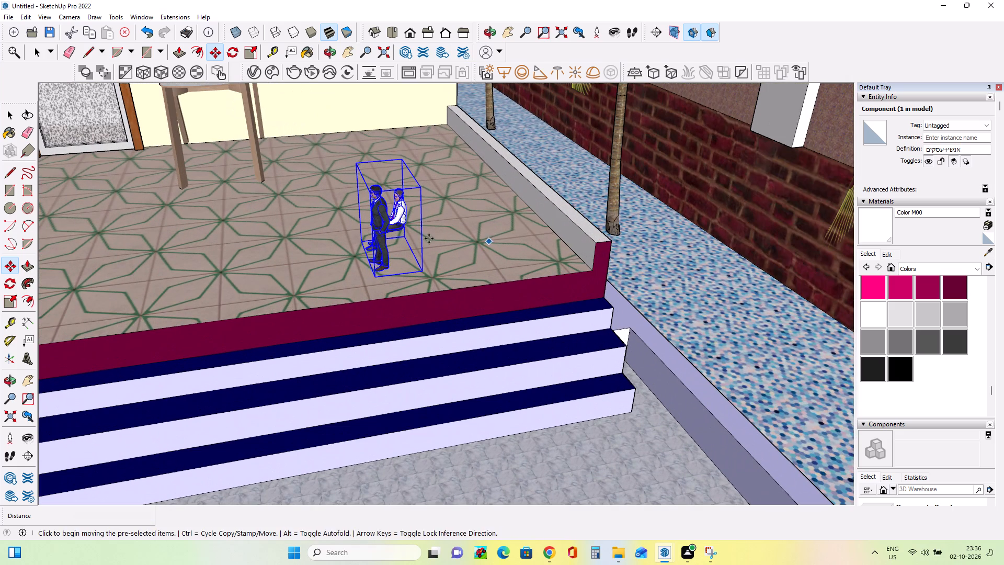
scroll(414, 234, "down", 3)
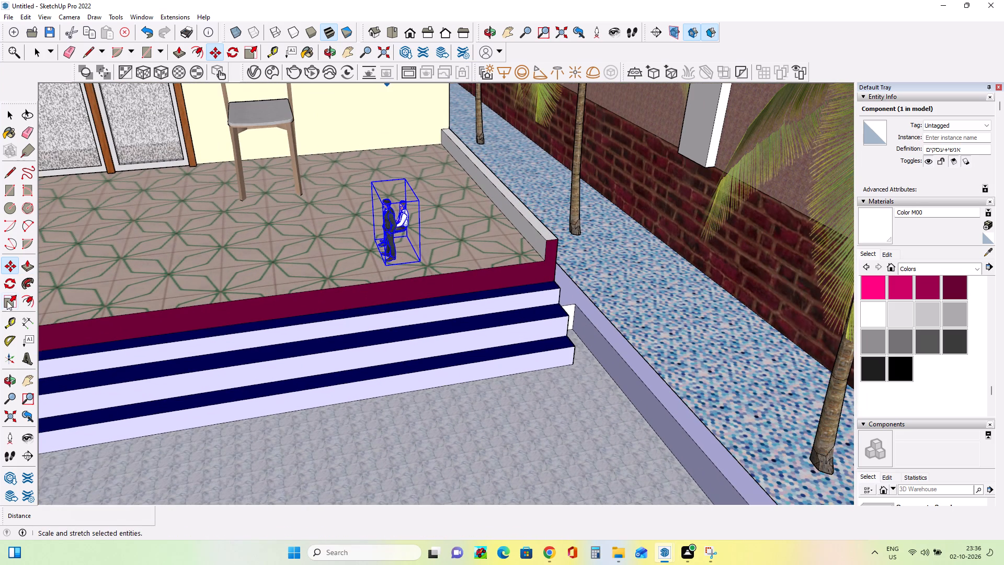
left_click(8, 301)
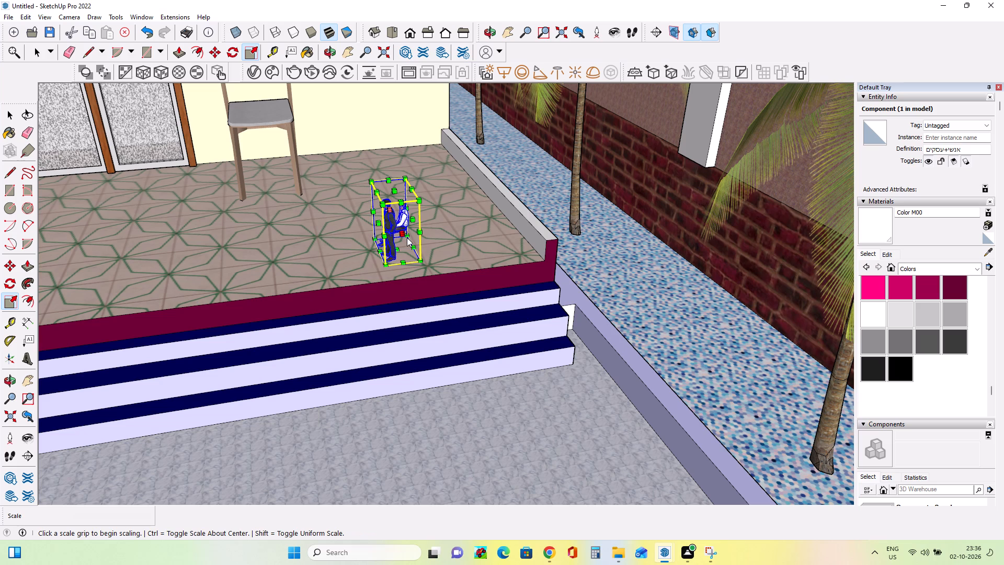
left_click(407, 239)
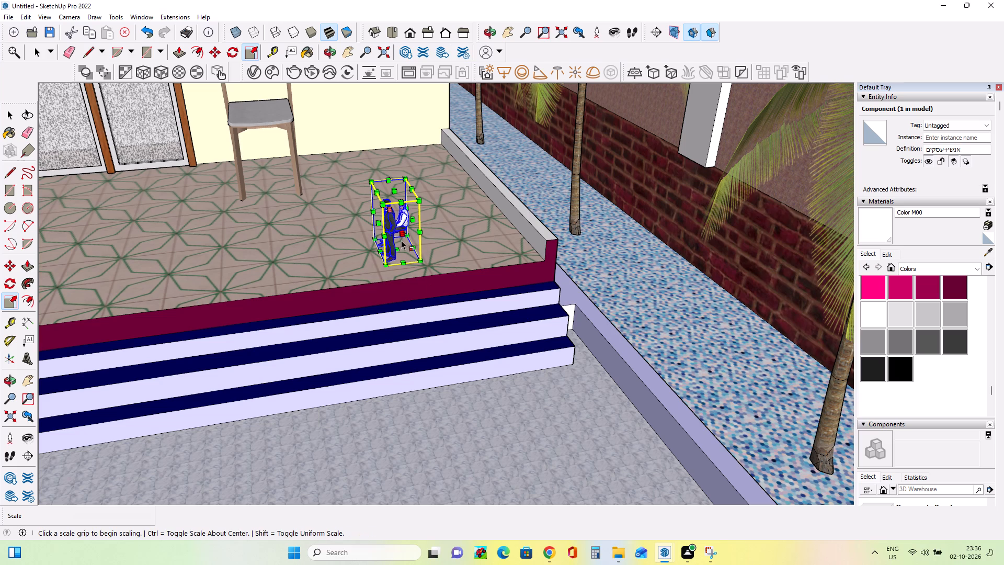
left_click(400, 235)
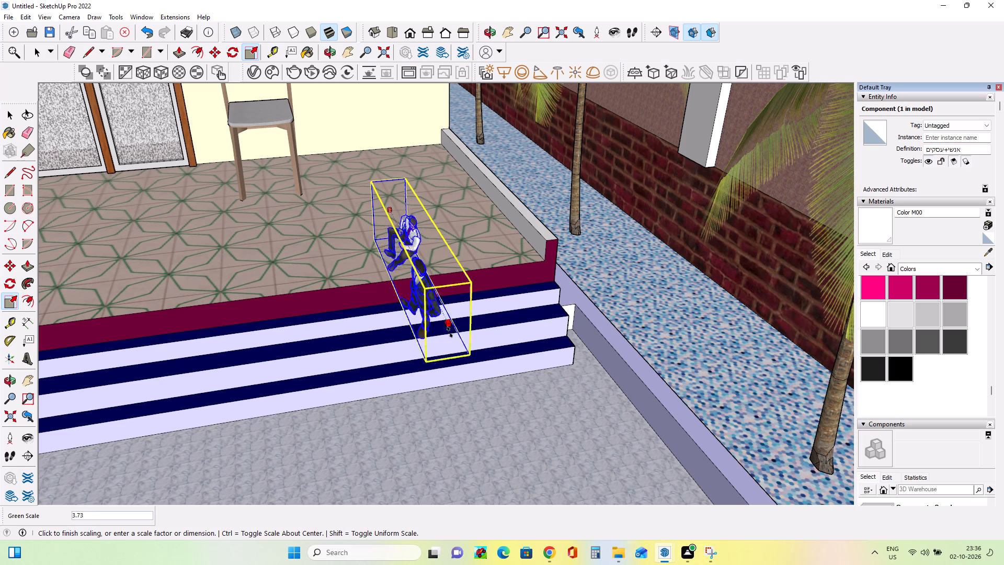
left_click(482, 396)
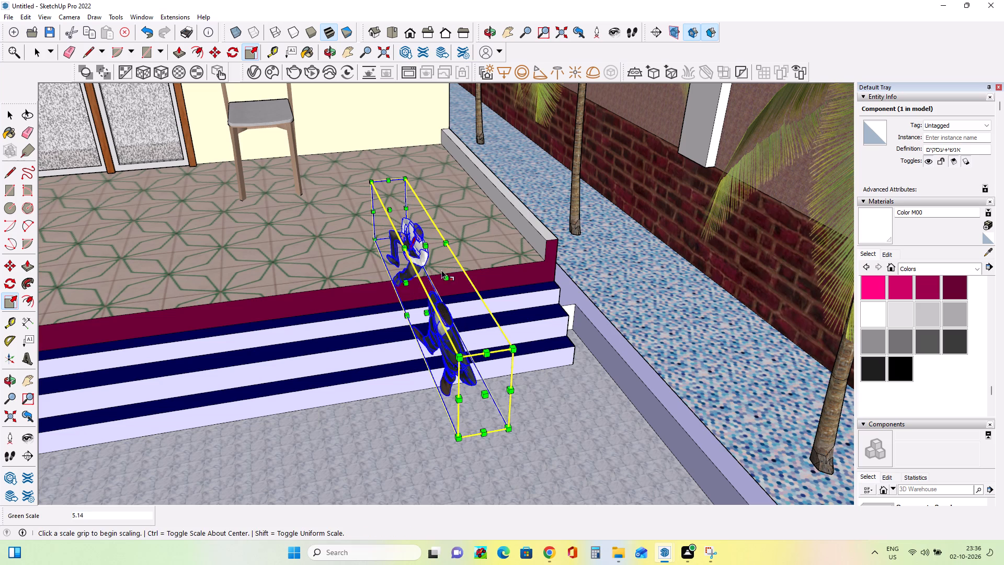
left_click(426, 243)
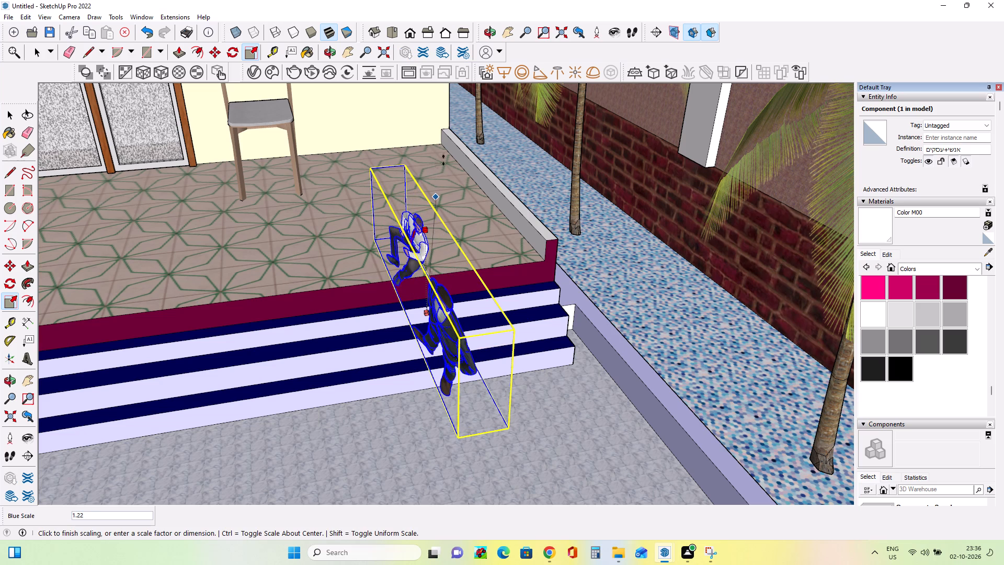
left_click(435, 128)
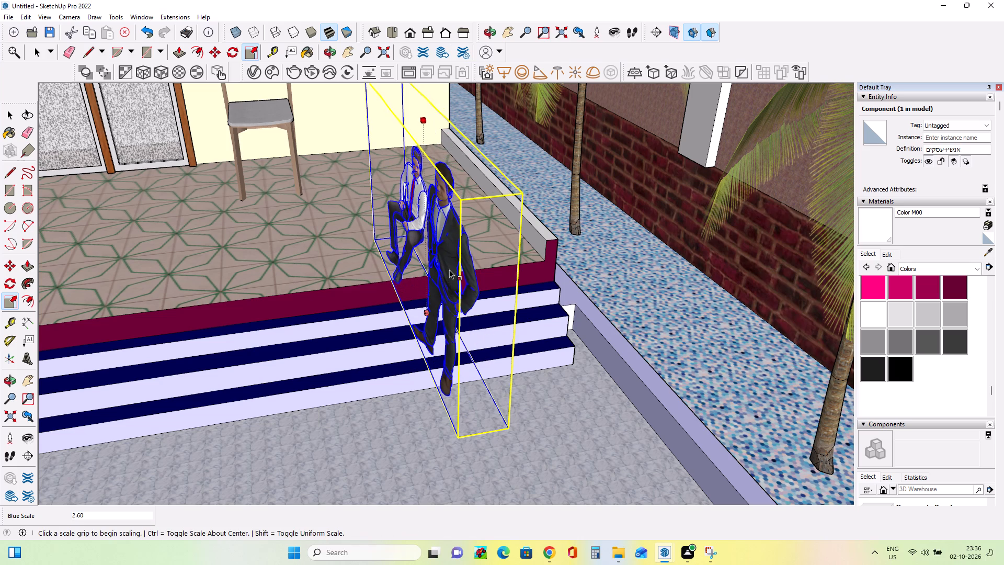
scroll(469, 287, "down", 6)
left_click(423, 252)
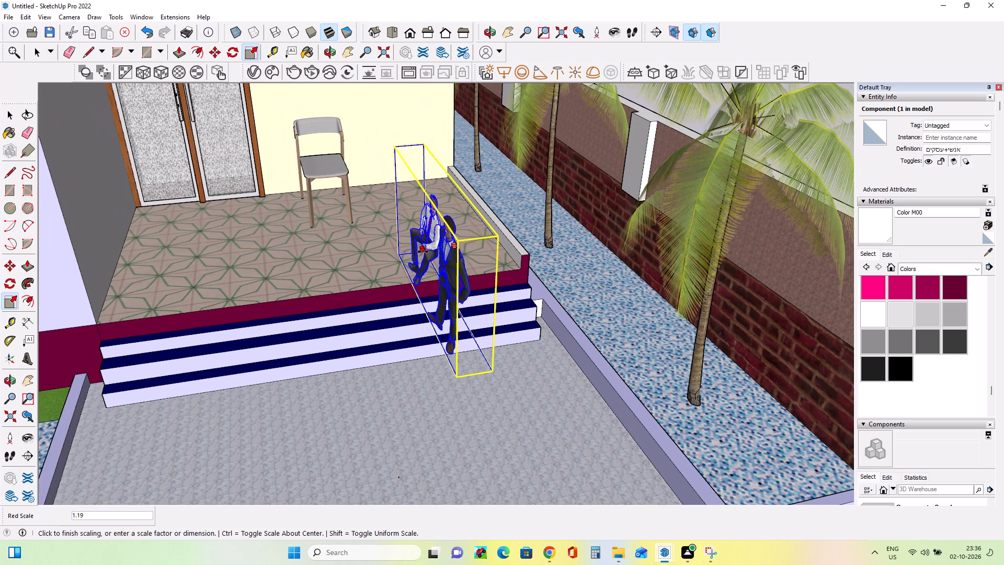
left_click(385, 263)
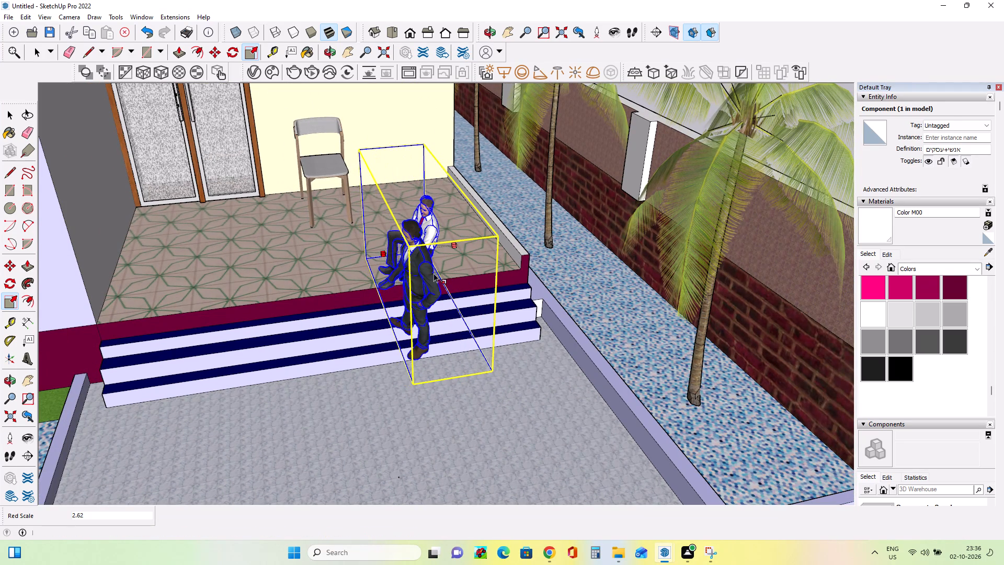
Rotate the two-businessmen component 90 degrees so both men face the driveway.
left_click(8, 282)
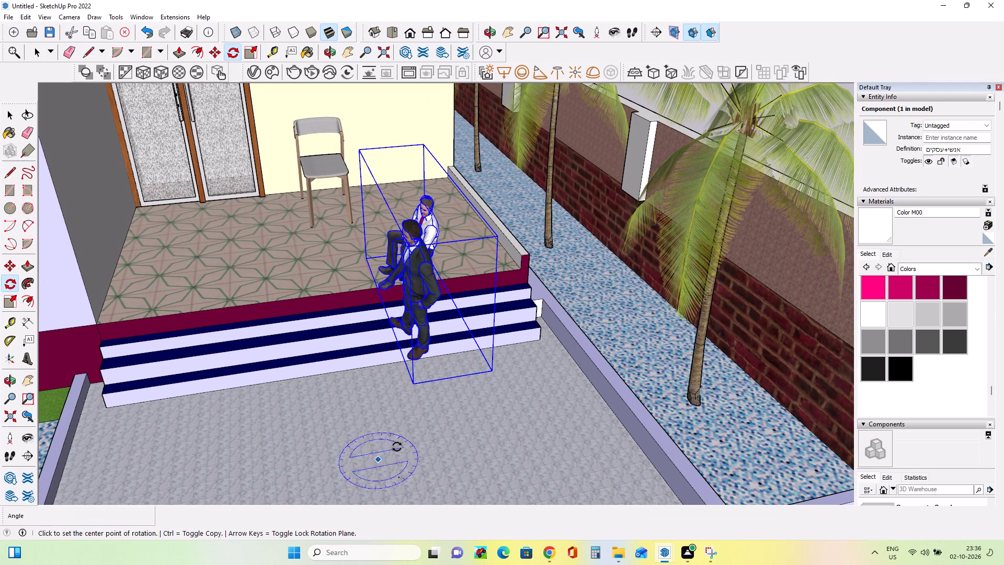
left_click(494, 437)
left_click(416, 449)
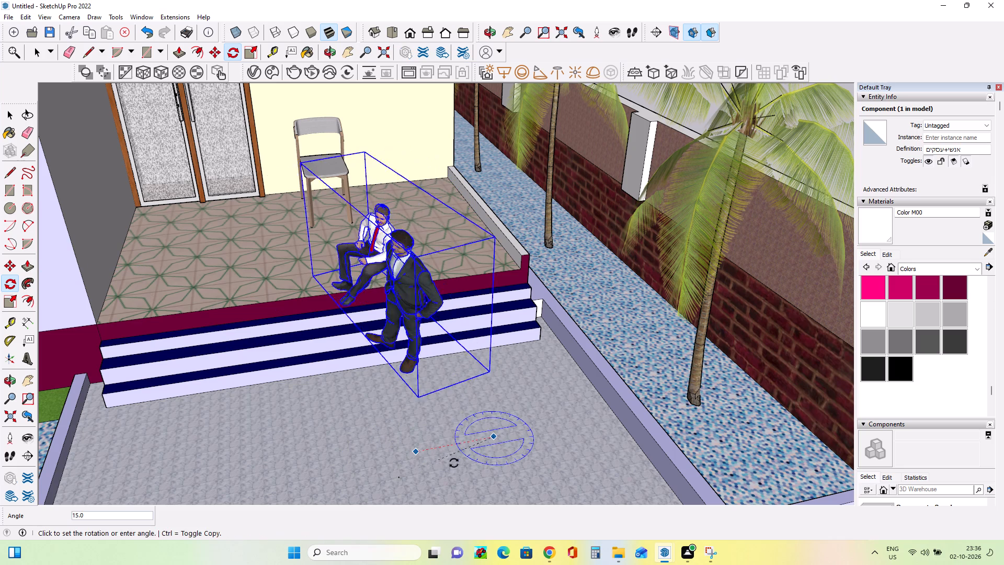
left_click(500, 451)
Move the two-businessmen component back onto the porch, with the seated man lined up with the chair.
middle_click_drag(497, 464, 488, 424)
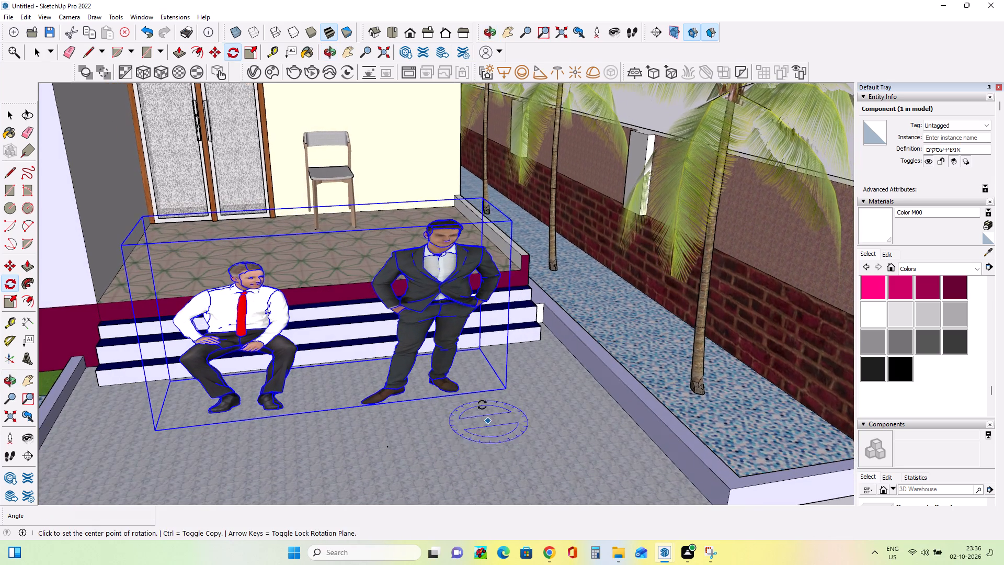
left_click(8, 268)
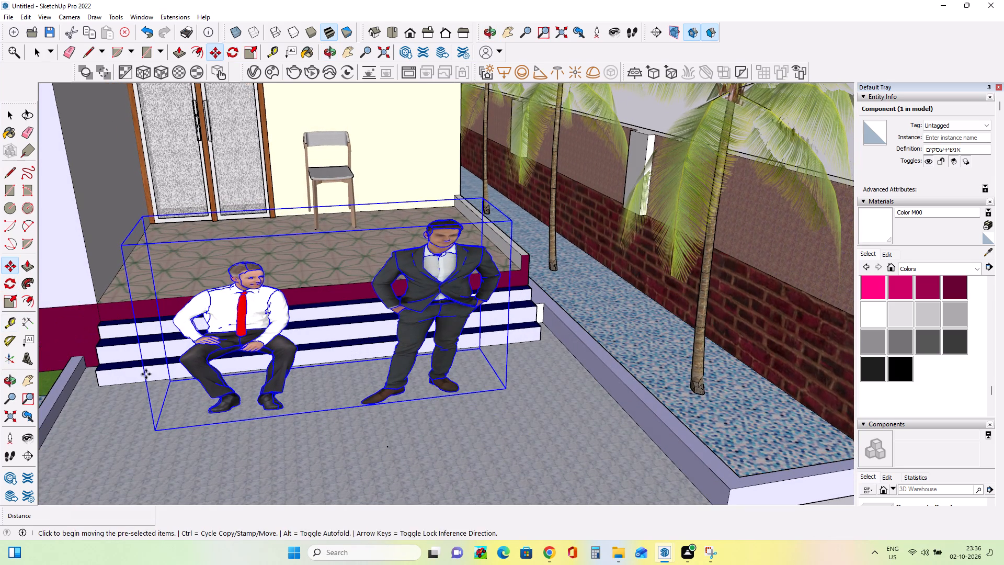
left_click(154, 431)
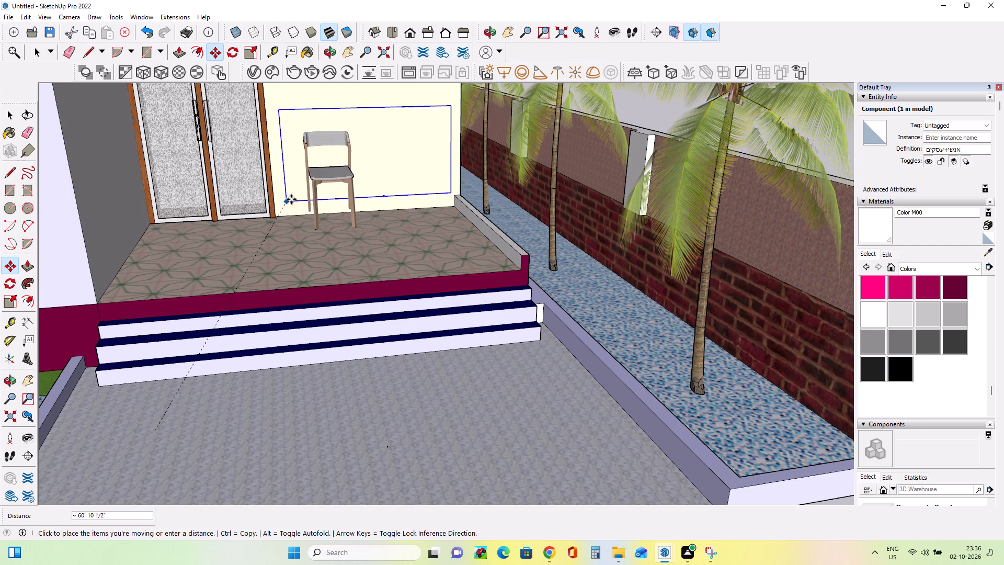
left_click(311, 228)
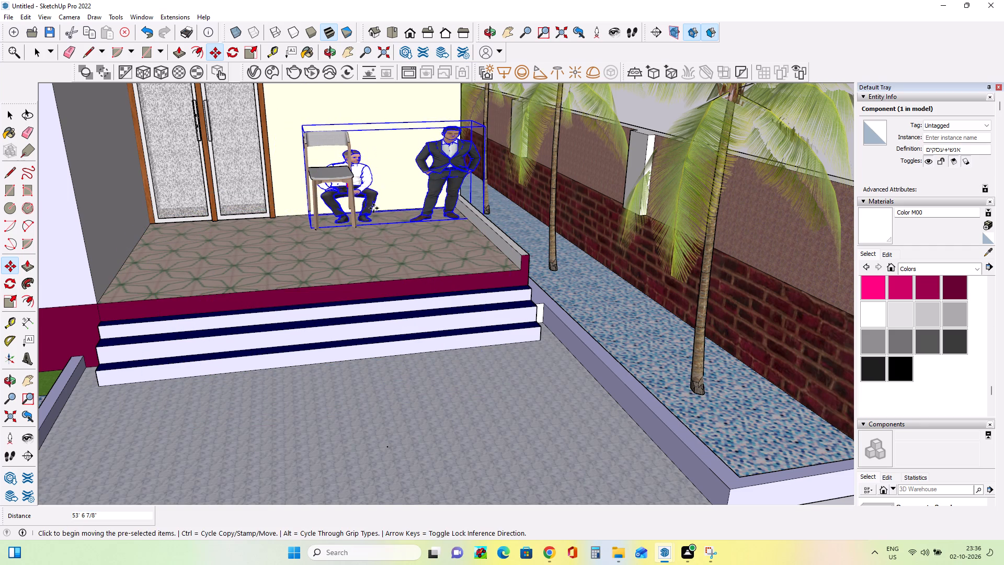
left_click(372, 219)
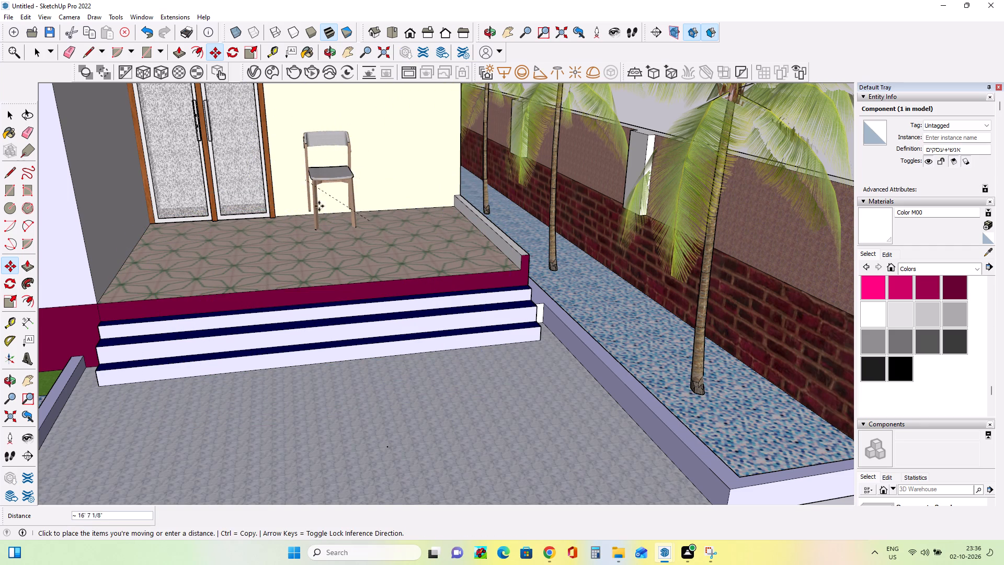
double_click(350, 226)
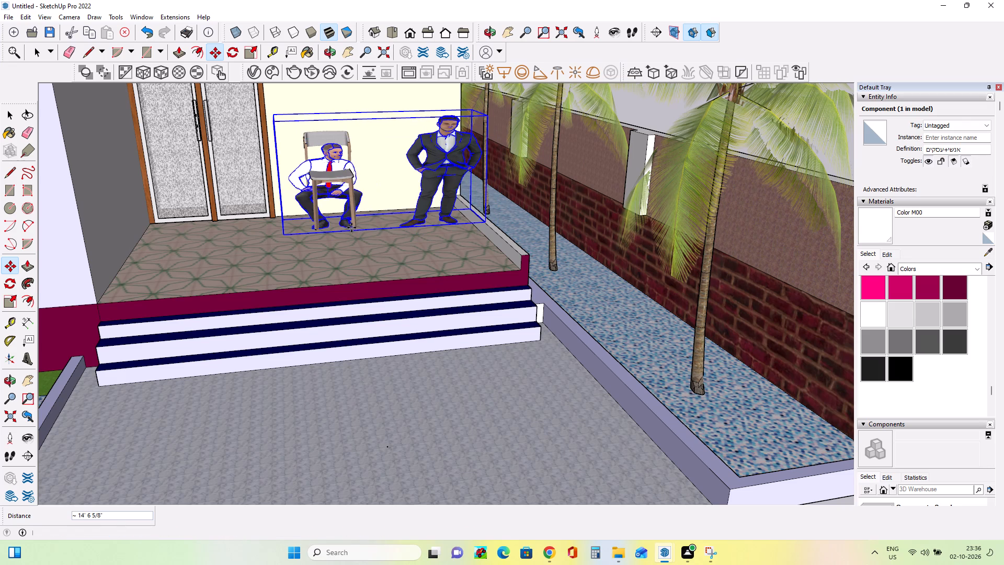
Shift the component so the seated man sits on the chair seat, ending with a move of about 2' 2".
middle_click_drag(317, 188, 437, 252)
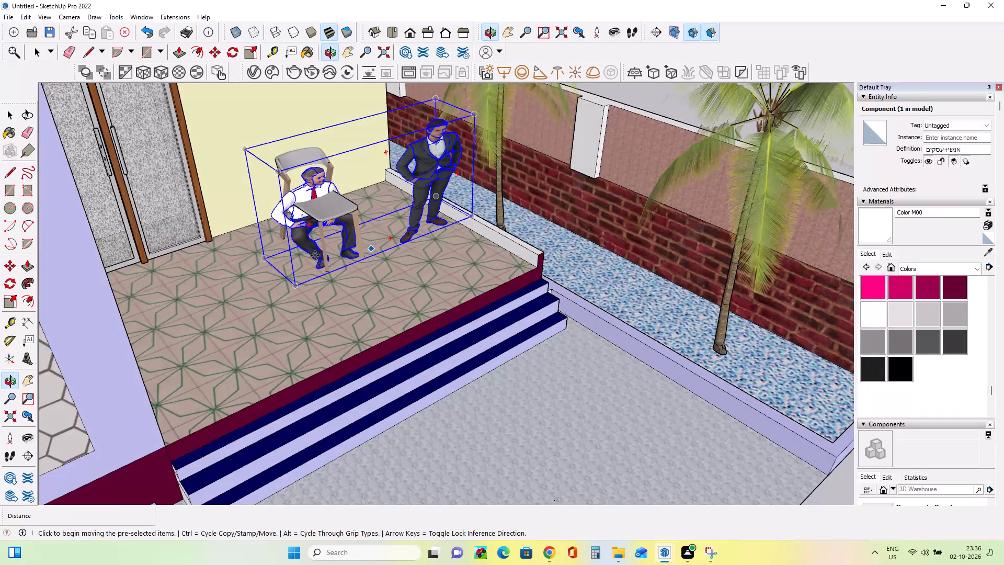
left_click(301, 247)
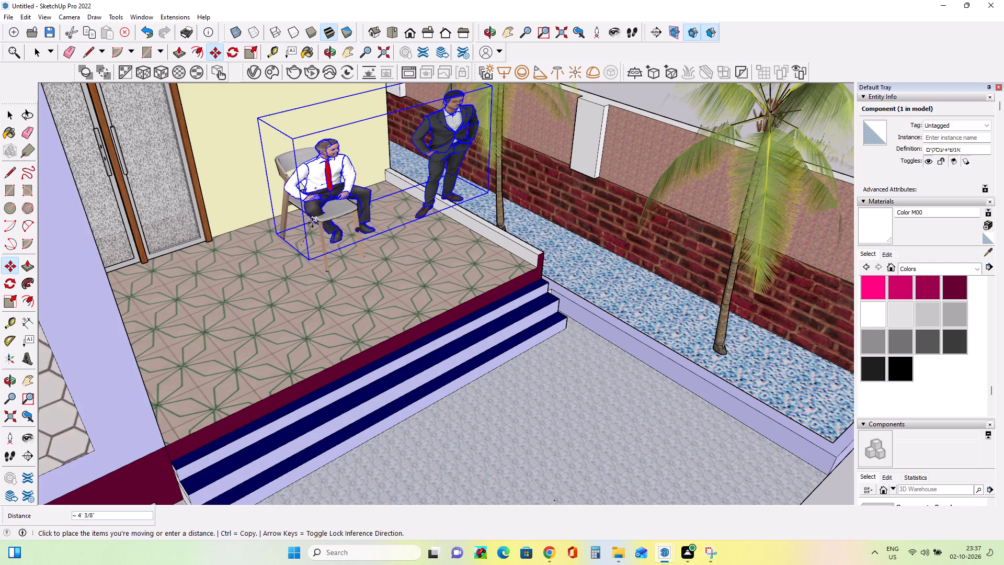
left_click(321, 221)
scroll(351, 216, "up", 6)
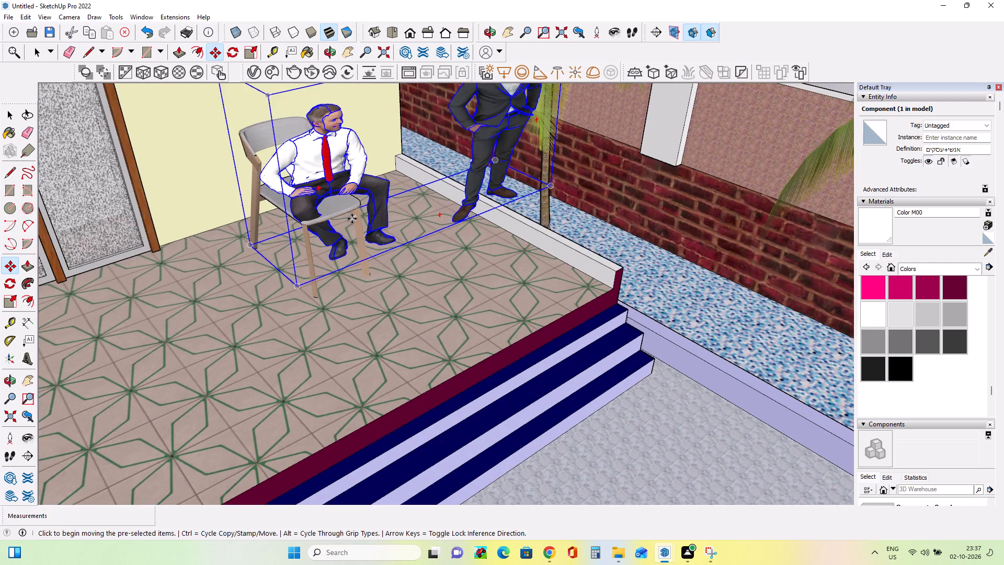
scroll(352, 219, "up", 2)
middle_click_drag(352, 219, 310, 219)
left_click(255, 194)
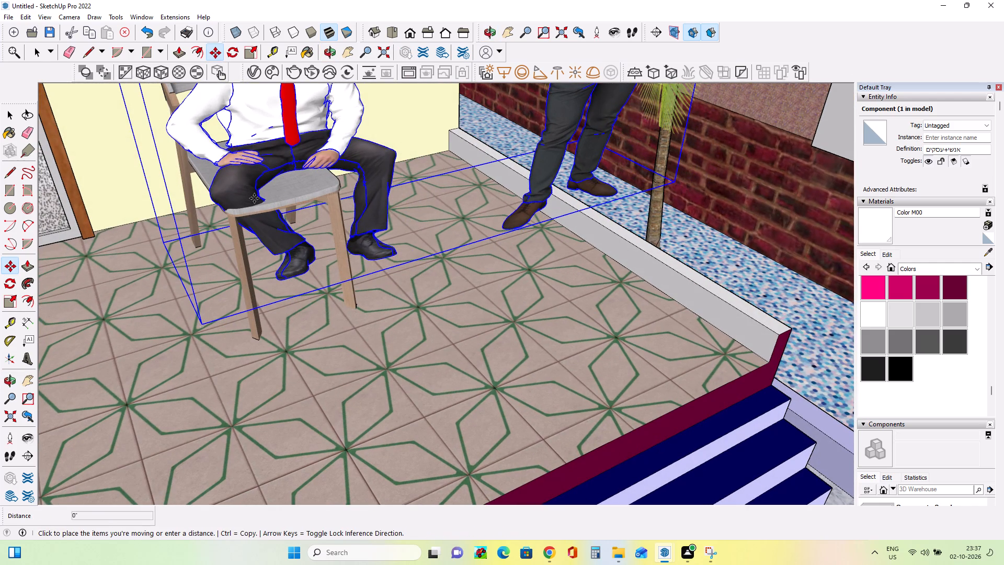
left_click(249, 216)
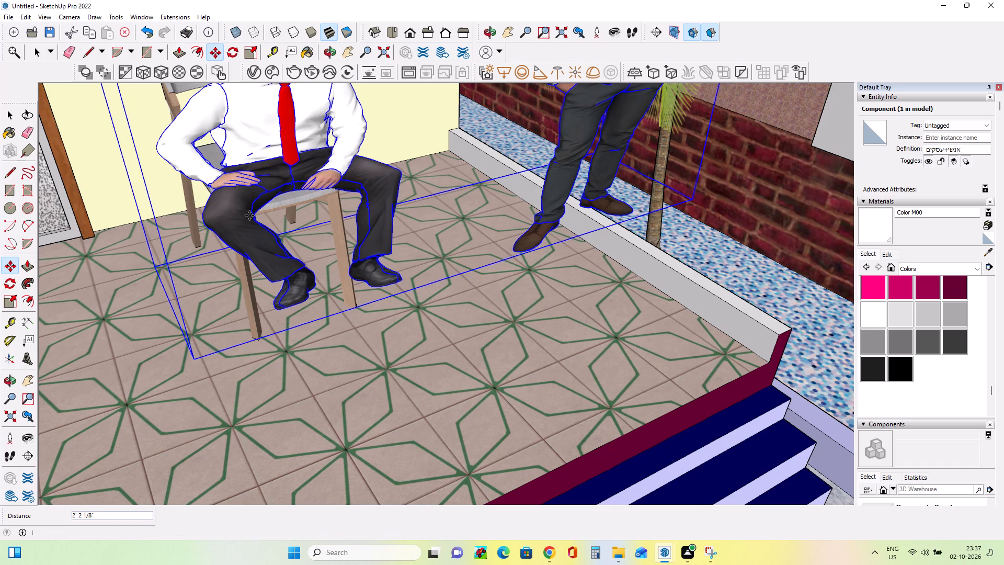
Scale the two-businessmen component taller by about 1.4 along the blue axis.
scroll(317, 236, "down", 8)
middle_click_drag(315, 238, 260, 224)
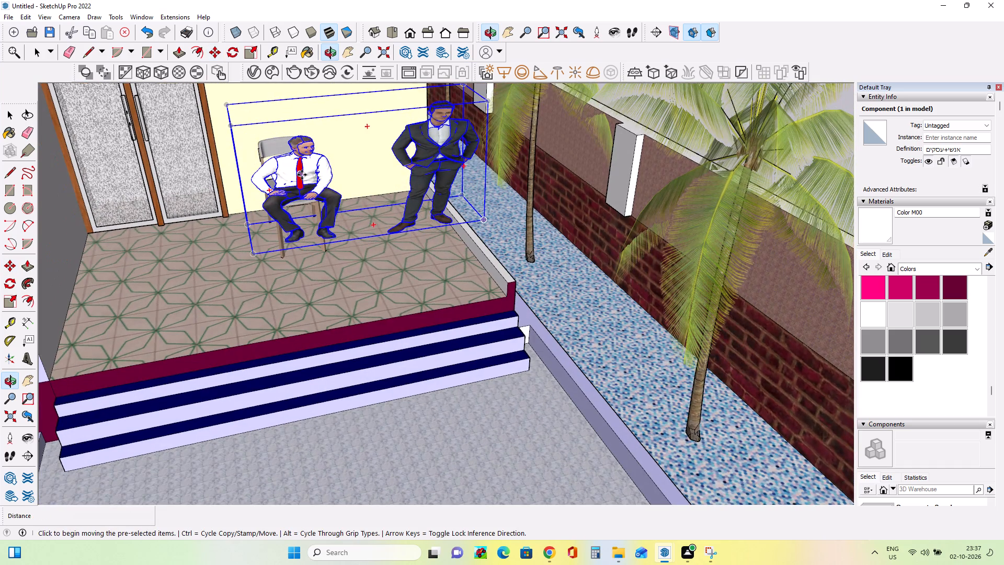
scroll(302, 175, "down", 7)
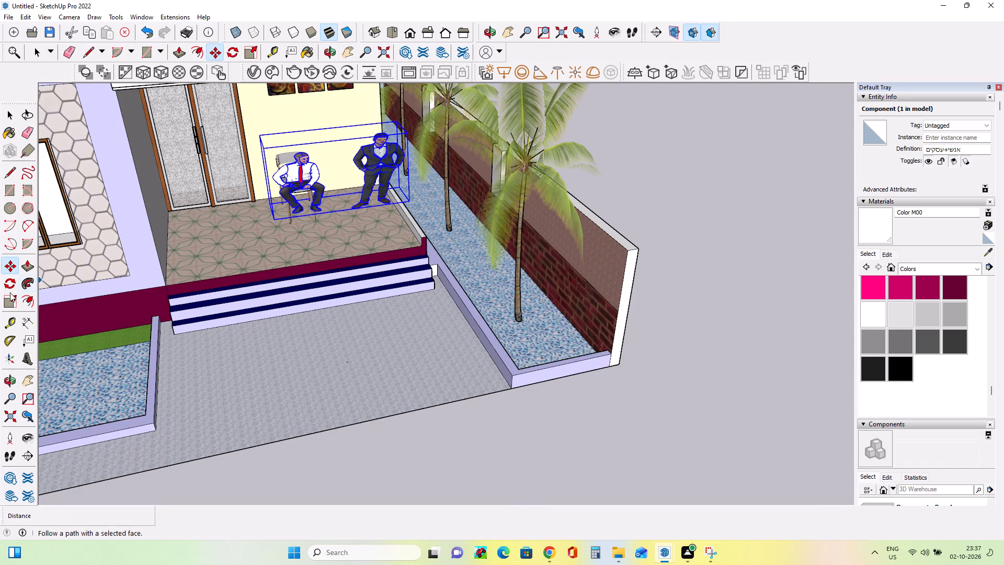
left_click(10, 296)
left_click(328, 131)
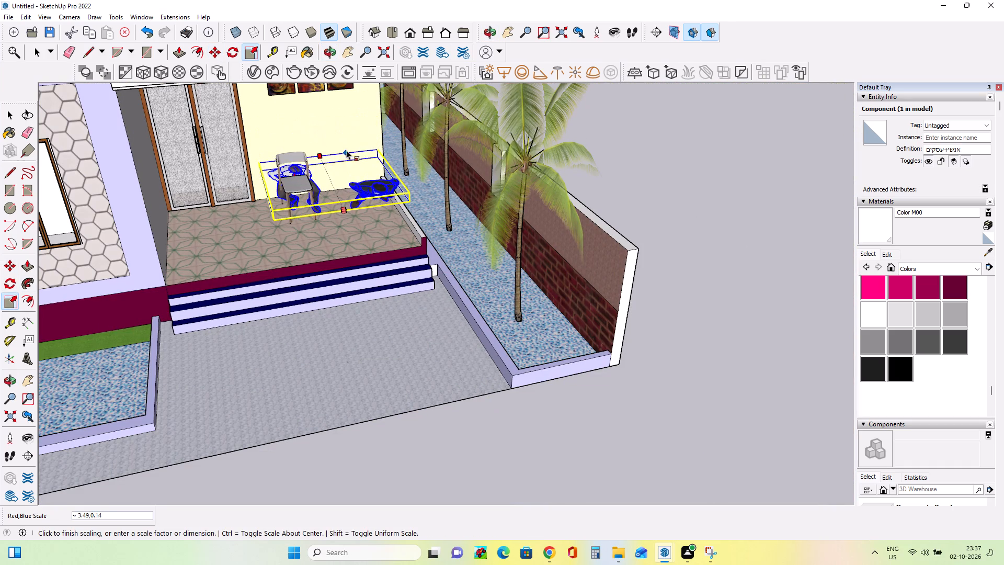
key("Escape")
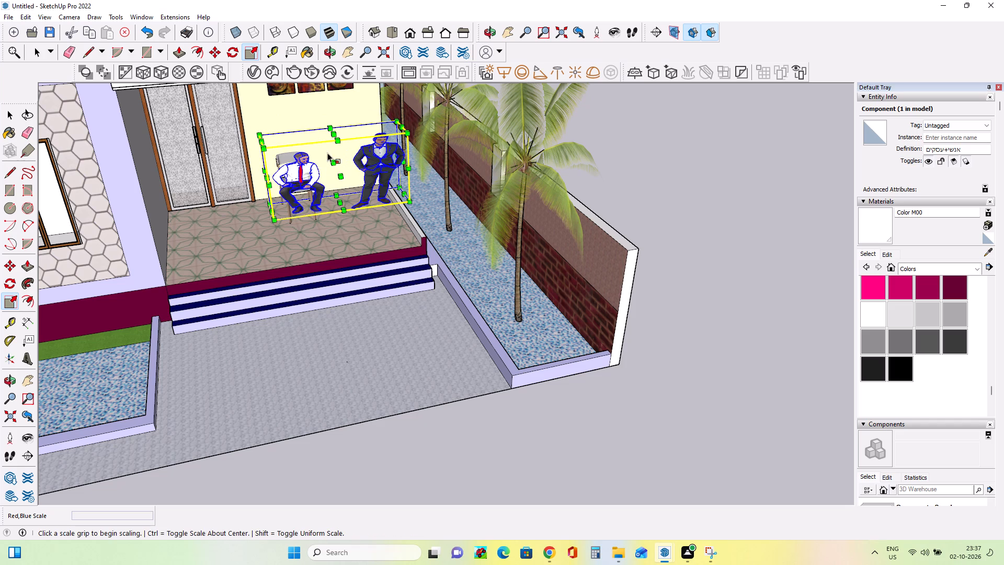
left_click(333, 131)
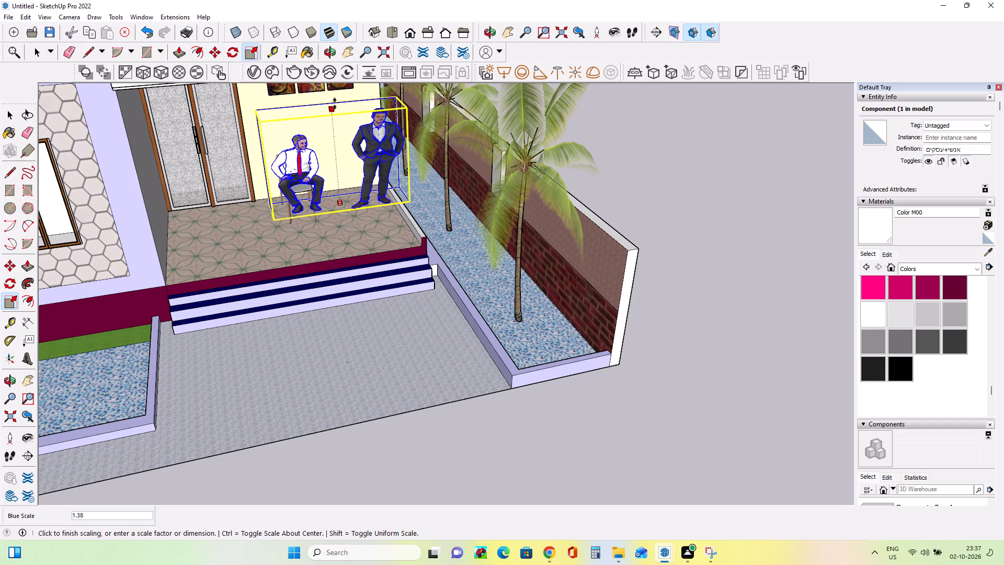
left_click(335, 99)
Move the two-businessmen component toward the chair in two small moves, the first about 7 1/2".
middle_click_drag(360, 206, 357, 178)
scroll(357, 178, "down", 3)
scroll(357, 178, "up", 3)
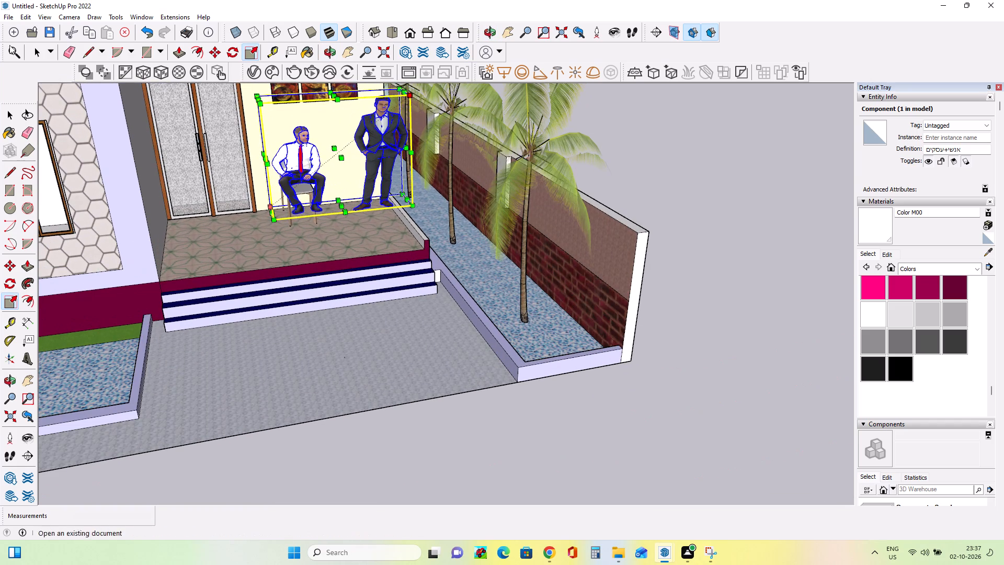
scroll(296, 178, "up", 2)
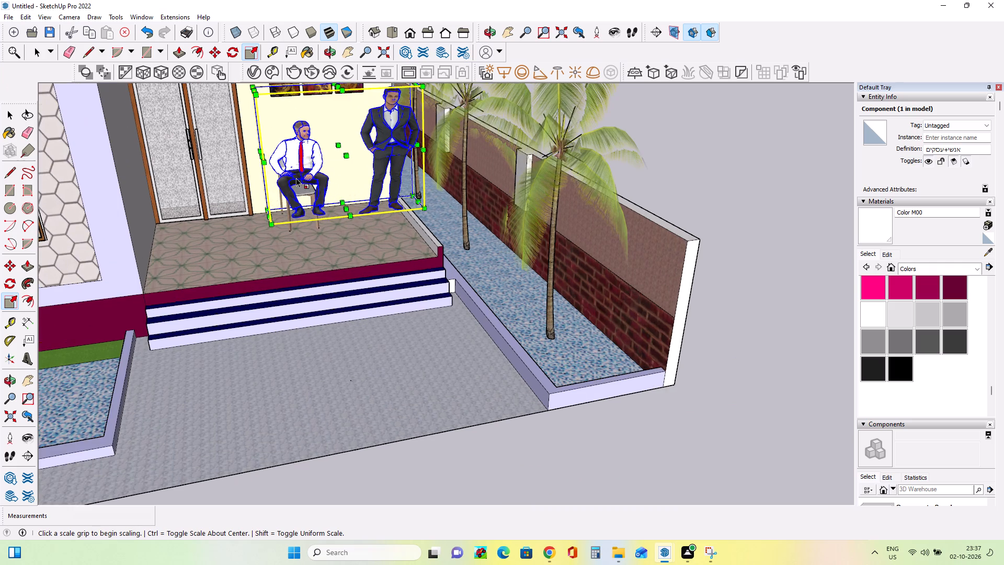
scroll(296, 178, "up", 5)
middle_click_drag(294, 218, 364, 210)
middle_click_drag(289, 218, 338, 228)
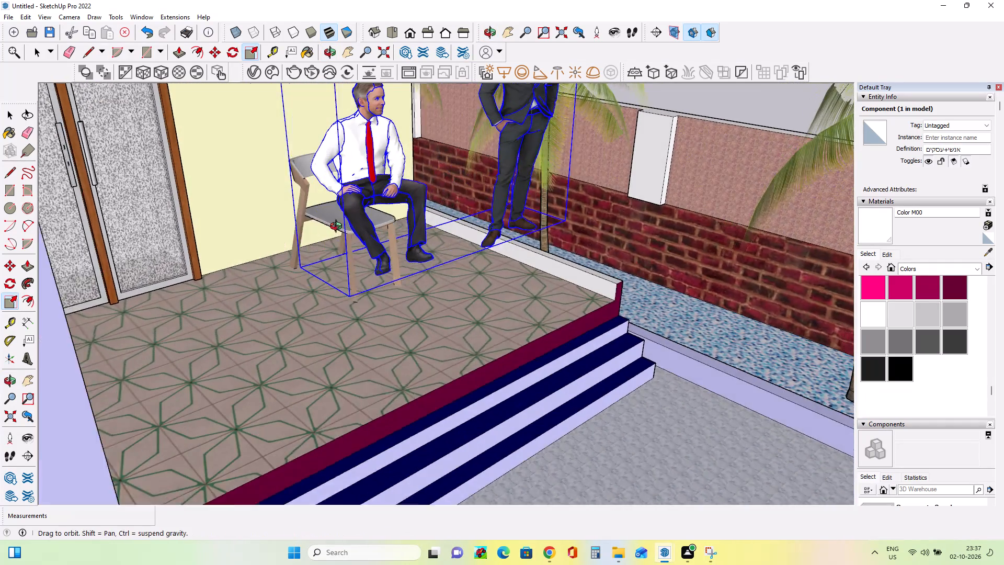
middle_click_drag(338, 228, 348, 228)
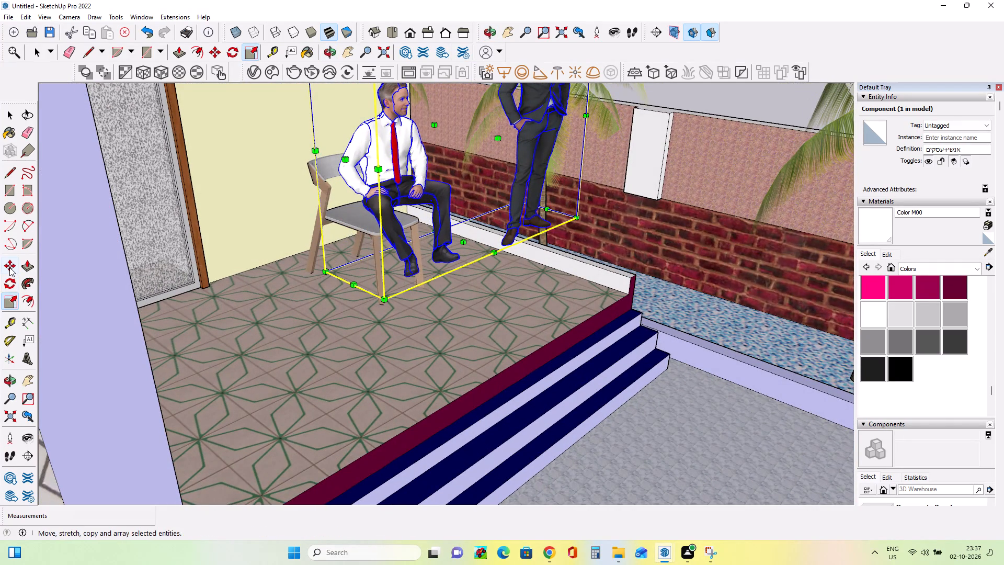
left_click(9, 267)
left_click(327, 273)
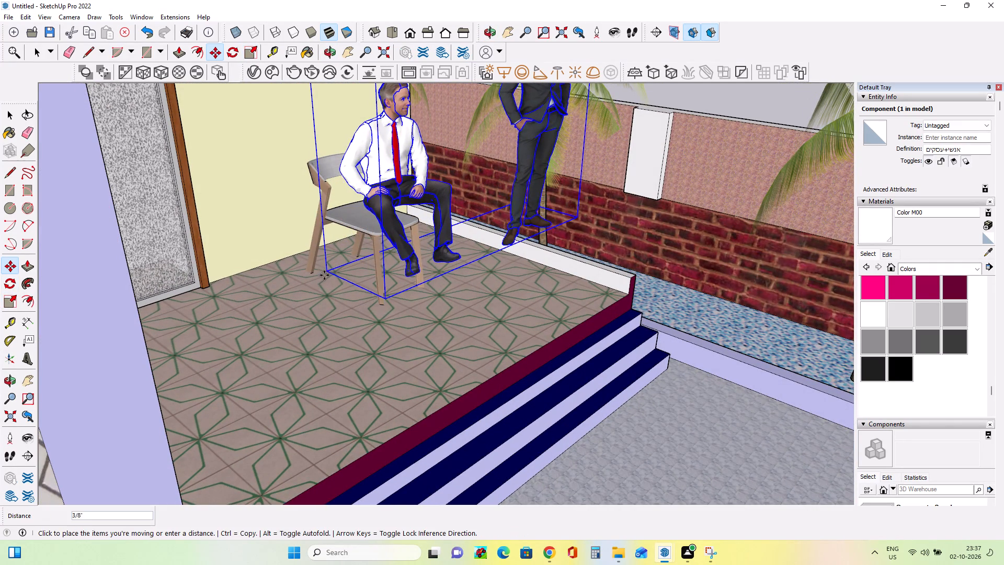
left_click(321, 276)
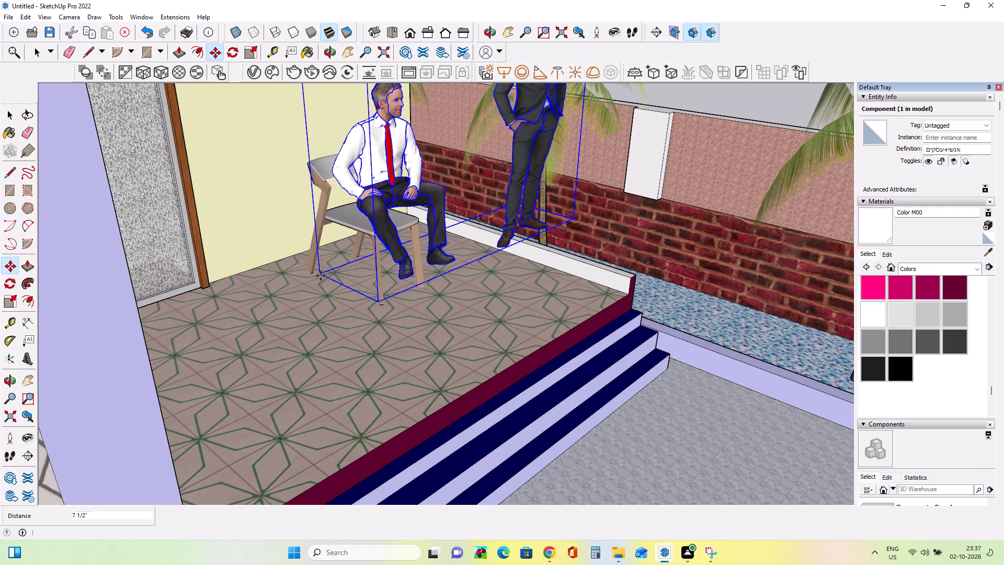
scroll(378, 241, "up", 6)
left_click(368, 204)
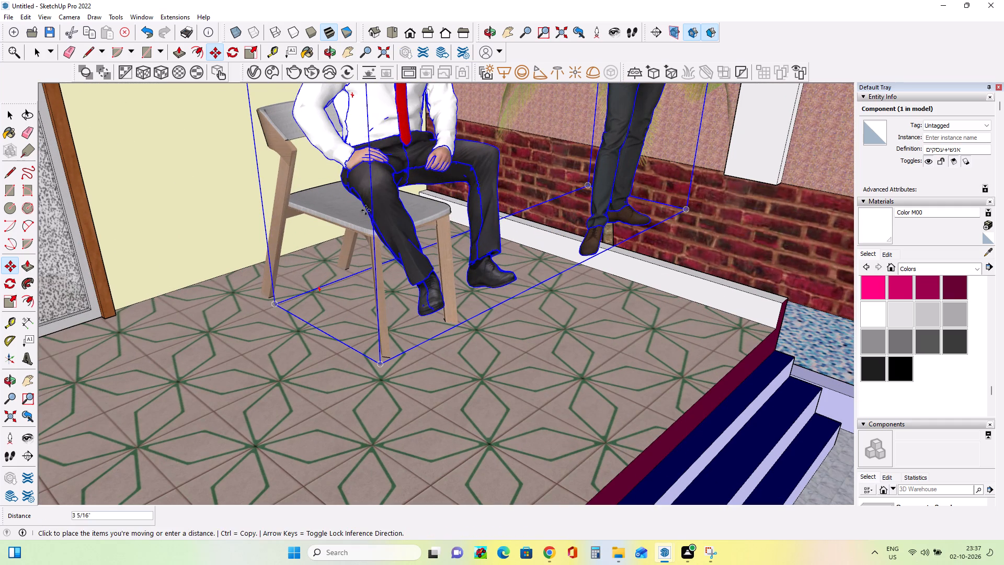
left_click(360, 223)
Shift the two-businessmen component sideways by about 6' 9" to line the seated man up with the chair.
middle_click_drag(371, 268, 305, 246)
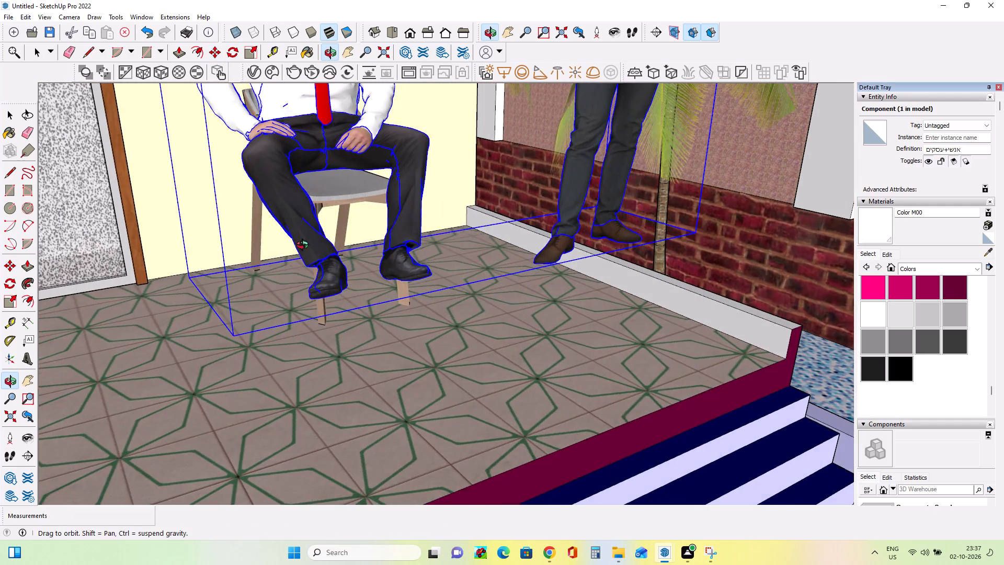
middle_click_drag(305, 246, 281, 265)
middle_click_drag(344, 247, 233, 217)
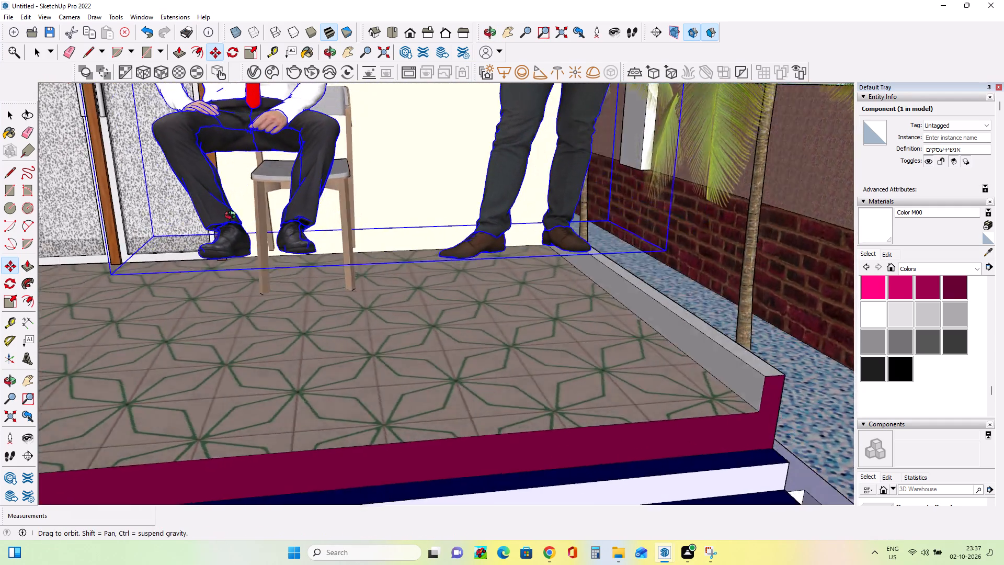
middle_click_drag(233, 217, 86, 249)
left_click(248, 133)
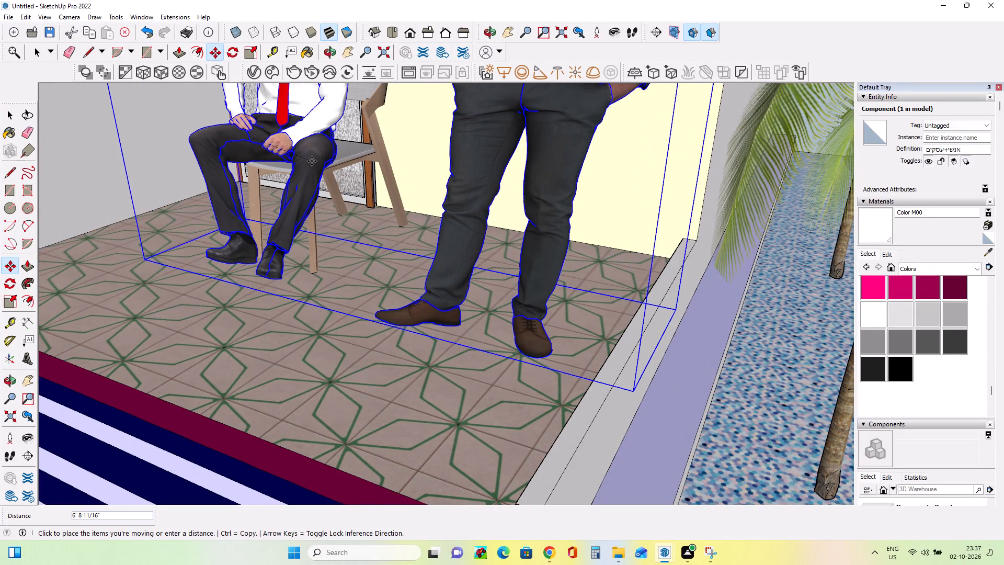
double_click(312, 161)
Move the two-businessmen component back toward the chair by about 8' so the seated man is over the seat.
middle_click_drag(265, 240, 347, 242)
middle_click_drag(237, 241, 280, 271)
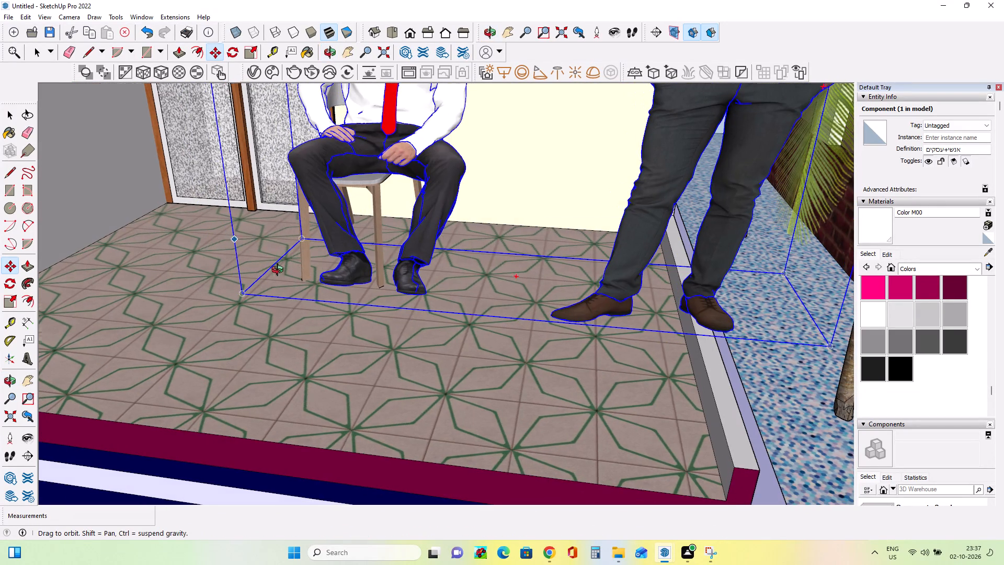
middle_click_drag(280, 271, 462, 267)
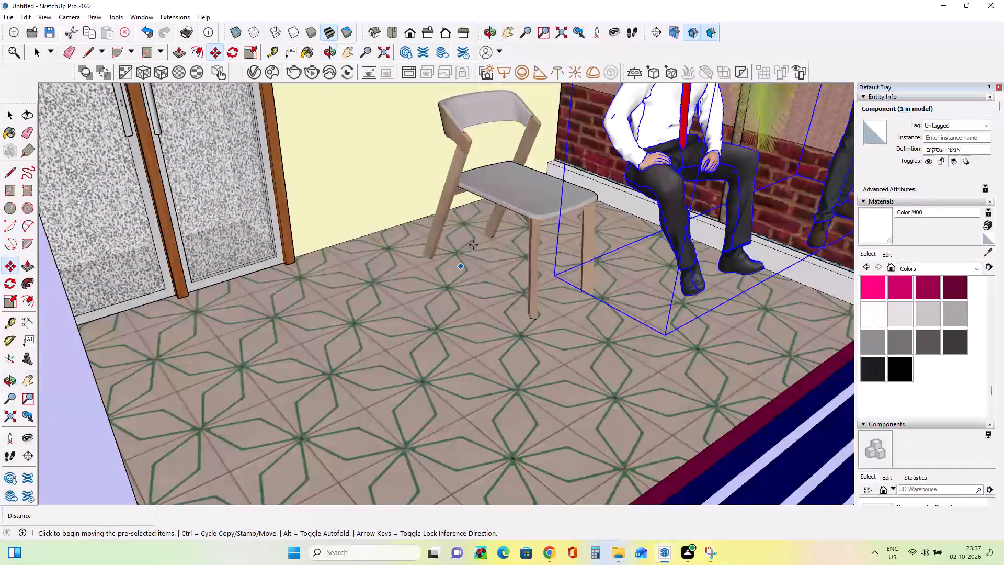
double_click(625, 175)
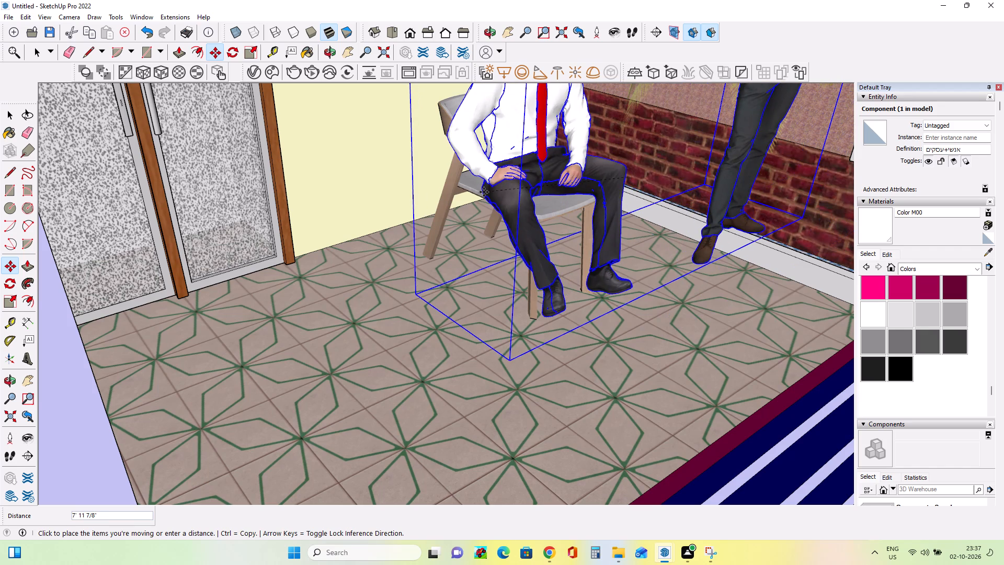
double_click(483, 193)
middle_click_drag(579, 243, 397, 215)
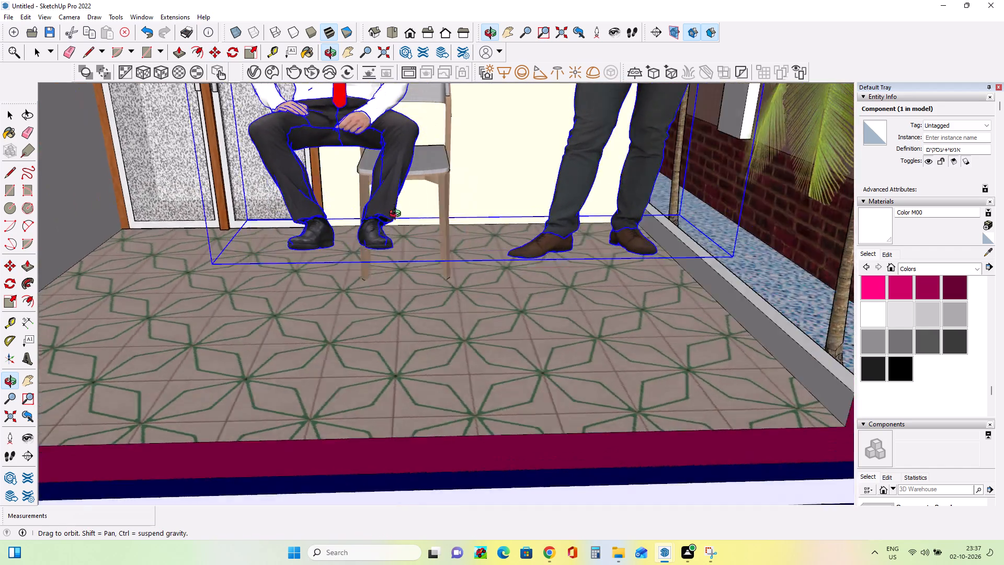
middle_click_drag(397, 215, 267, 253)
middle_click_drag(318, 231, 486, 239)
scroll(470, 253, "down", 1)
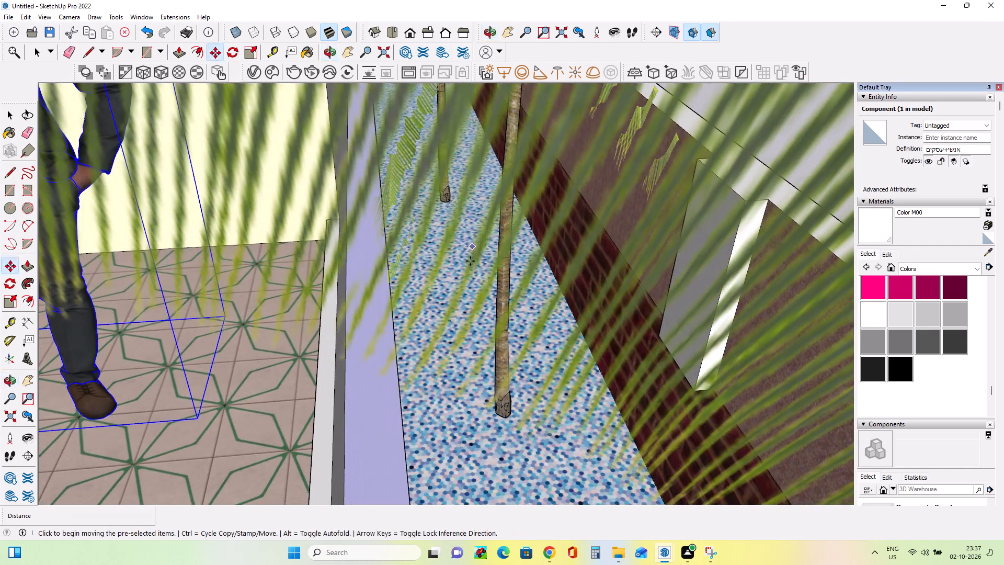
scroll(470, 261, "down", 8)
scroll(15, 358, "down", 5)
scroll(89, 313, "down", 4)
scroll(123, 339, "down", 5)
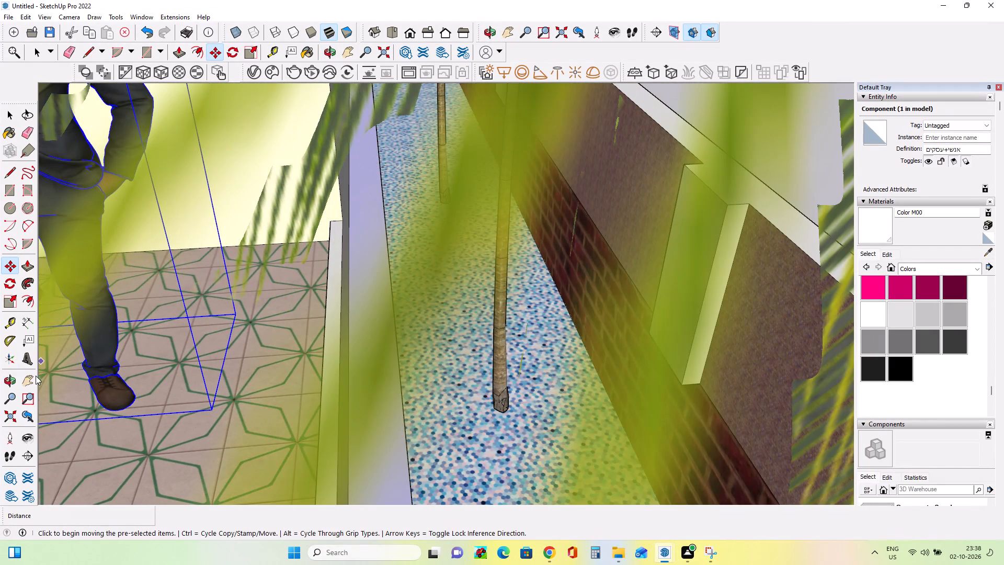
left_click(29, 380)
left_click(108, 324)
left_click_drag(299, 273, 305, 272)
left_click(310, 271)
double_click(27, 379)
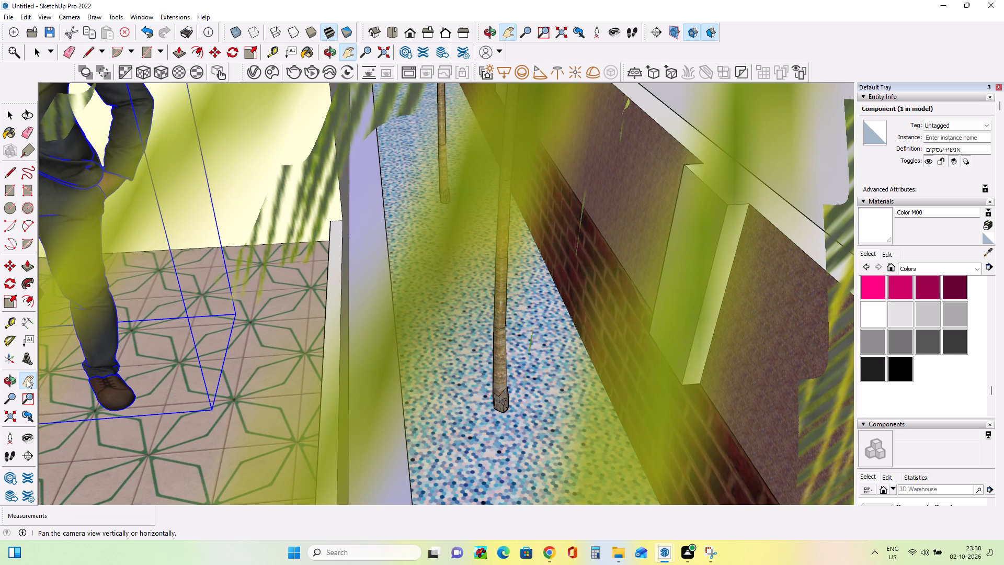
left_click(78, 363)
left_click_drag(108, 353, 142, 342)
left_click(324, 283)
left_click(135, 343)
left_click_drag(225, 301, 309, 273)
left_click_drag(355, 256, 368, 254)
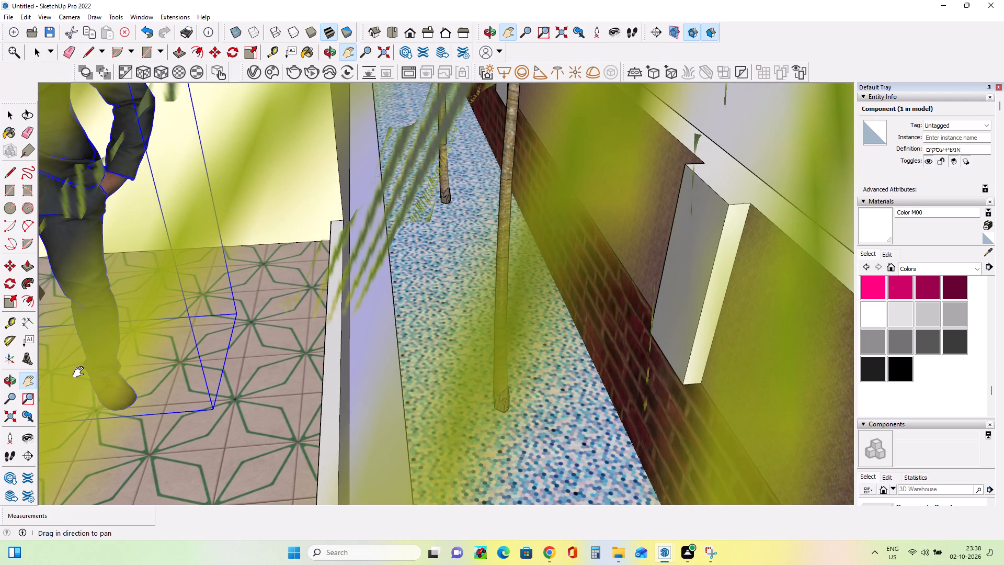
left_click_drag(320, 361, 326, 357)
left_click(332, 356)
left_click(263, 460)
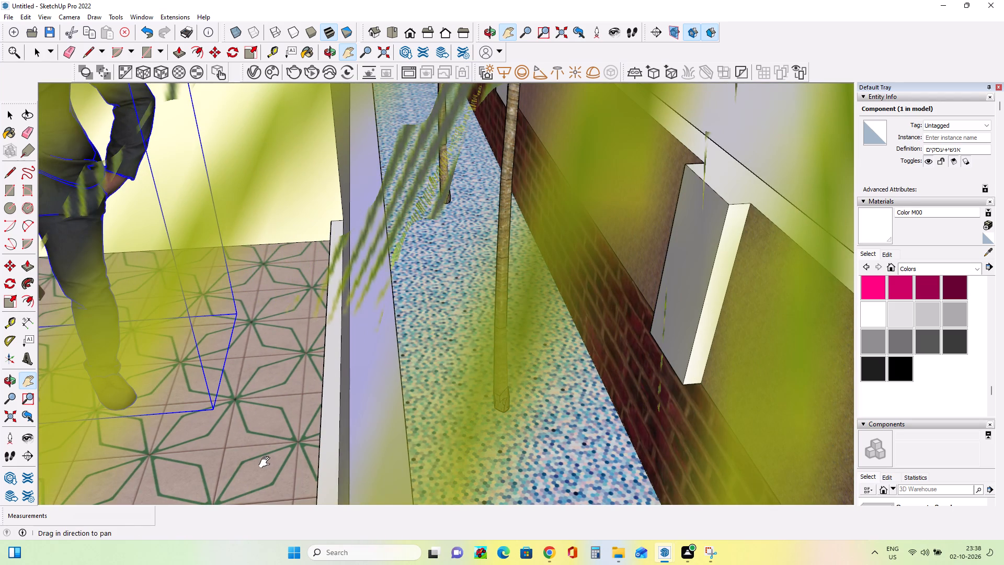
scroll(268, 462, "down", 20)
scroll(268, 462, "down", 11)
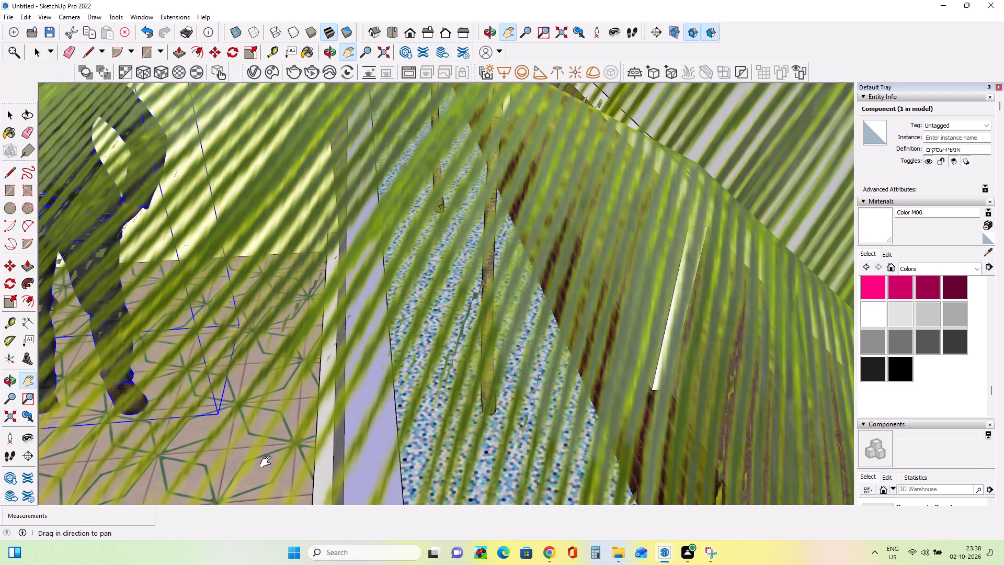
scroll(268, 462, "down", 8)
Move the two-businessmen component sideways across the porch to bring the seated man in front of the chair.
left_click(83, 269)
left_click_drag(84, 269, 97, 265)
left_click_drag(113, 261, 121, 257)
left_click_drag(144, 248, 344, 193)
left_click_drag(384, 189, 392, 188)
left_click(99, 293)
left_click_drag(121, 287, 280, 254)
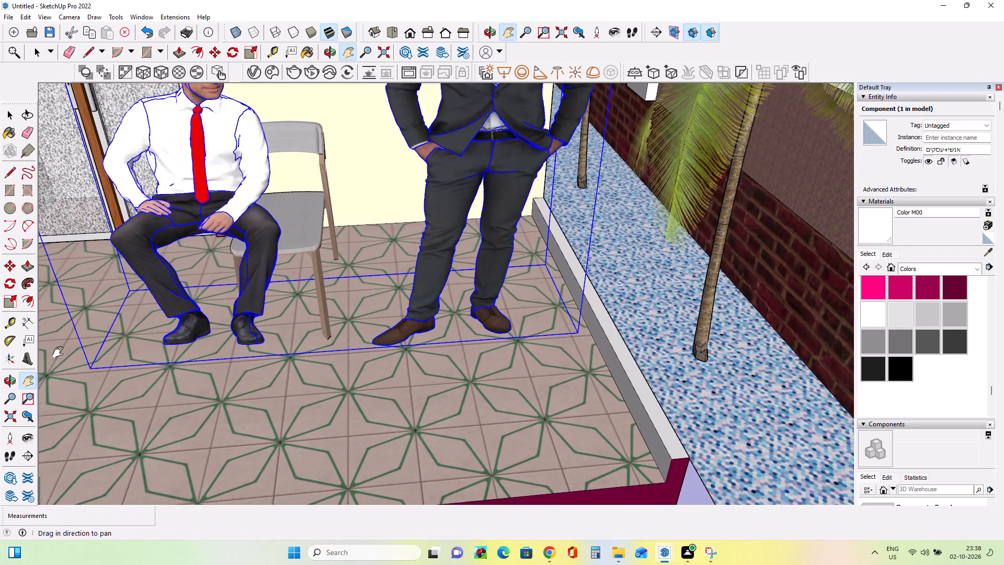
left_click(14, 265)
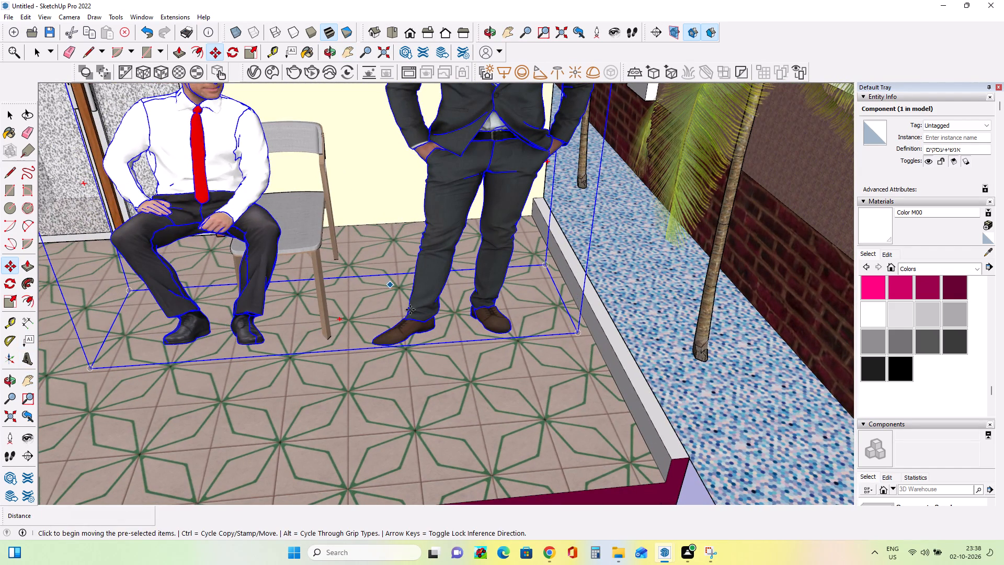
left_click(252, 359)
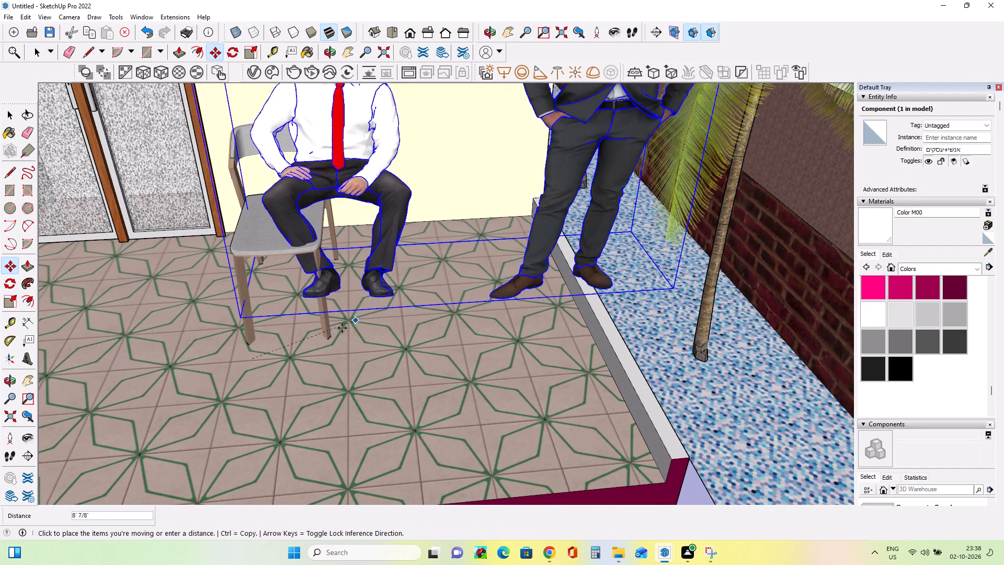
left_click(323, 358)
Move the two-businessmen component back toward the house wall in two moves, the first about 1' 8", placing the seated man over the seat.
middle_click_drag(263, 409, 346, 359)
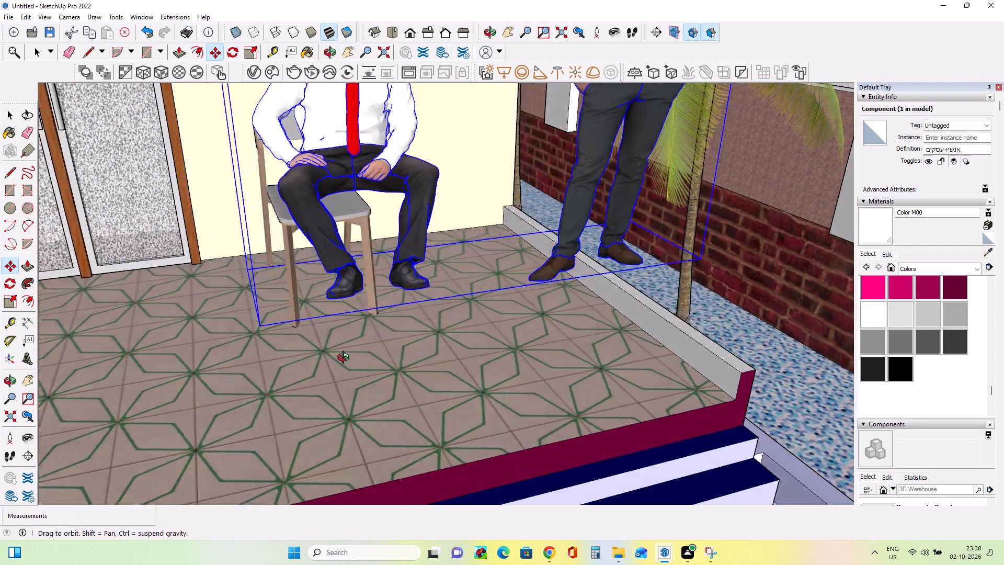
middle_click_drag(346, 359, 482, 391)
left_click(420, 330)
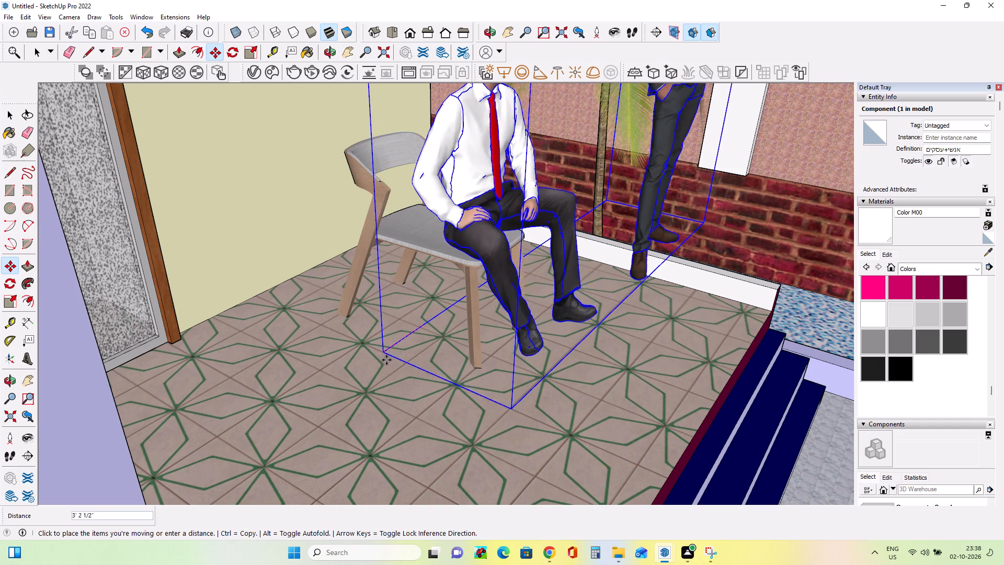
left_click(401, 337)
left_click(469, 223)
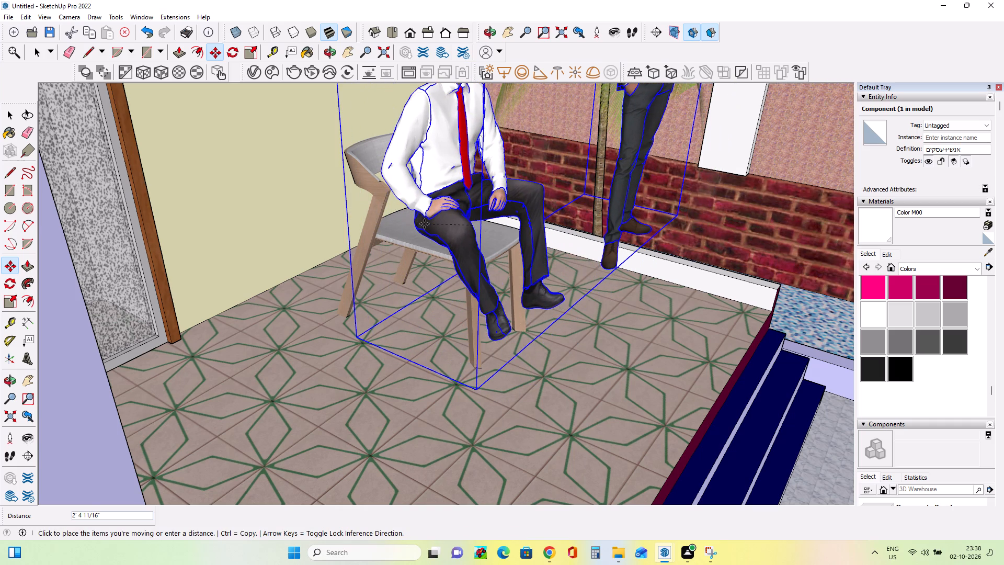
left_click(409, 222)
Shift the two-businessmen component sideways by about 2' 6" to center the seated man on the chair.
middle_click_drag(530, 289, 328, 282)
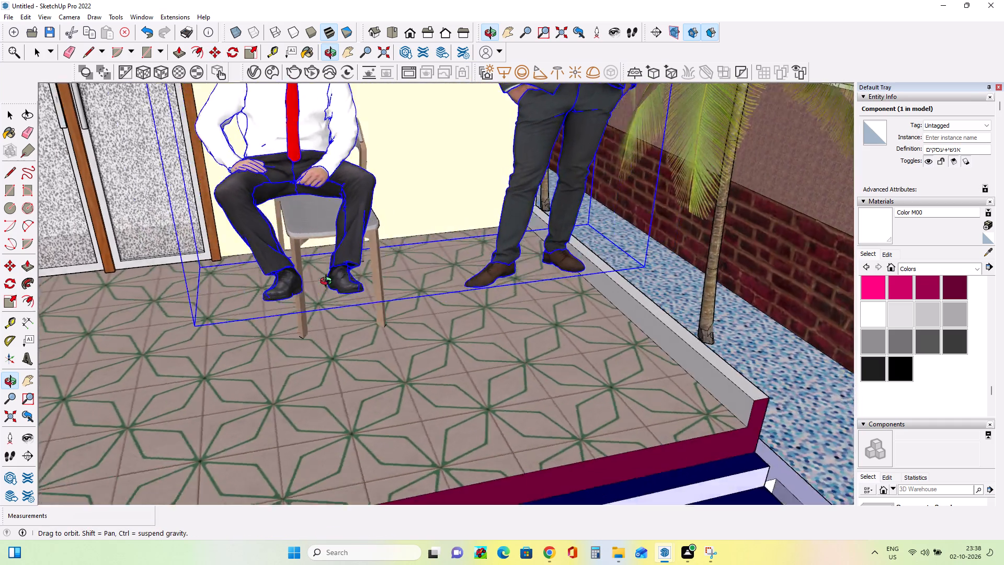
middle_click_drag(328, 282, 209, 333)
left_click(265, 215)
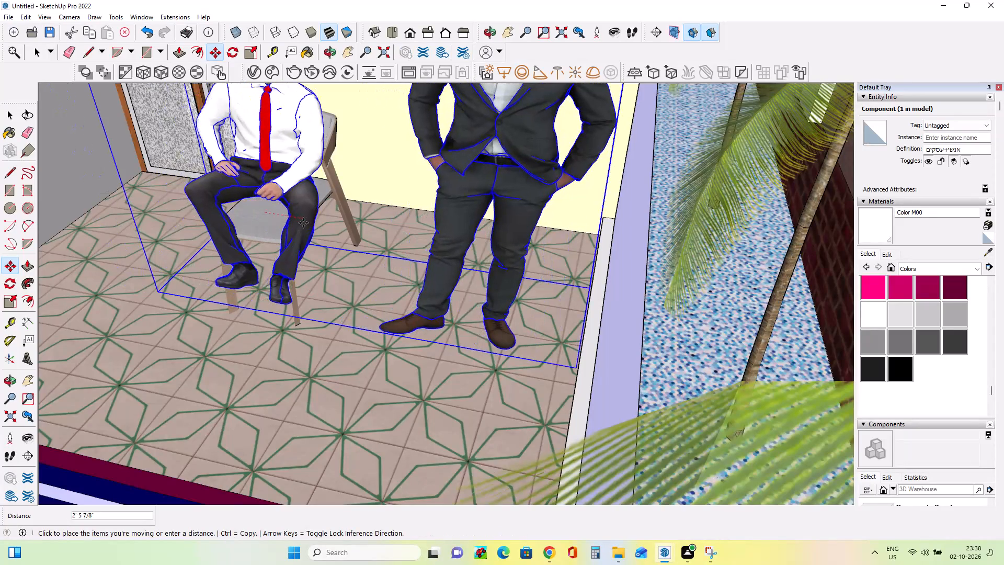
double_click(303, 223)
Lower the two-businessmen component by about 1' 1" to bring the seated man down onto the chair seat.
middle_click_drag(310, 306, 367, 236)
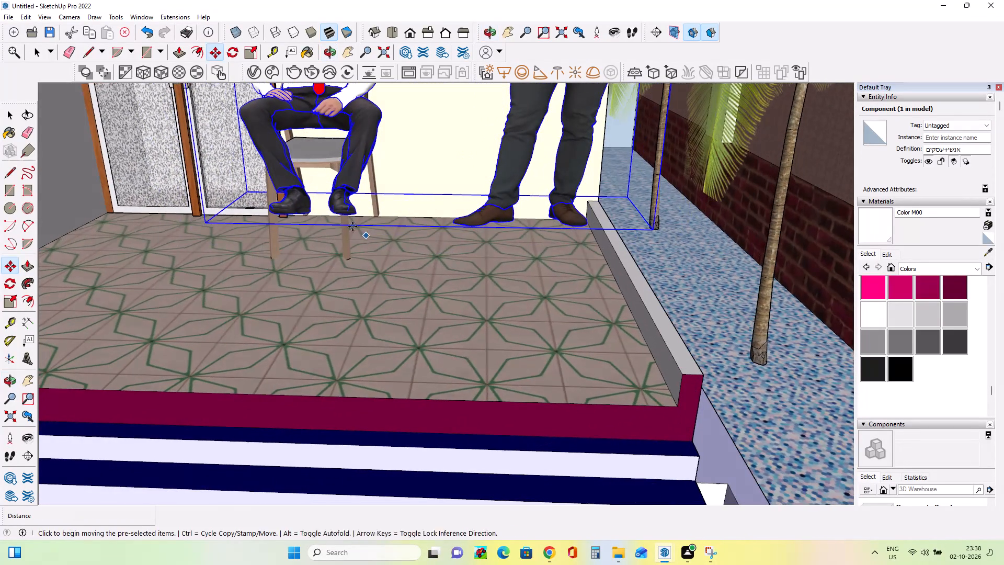
left_click(352, 227)
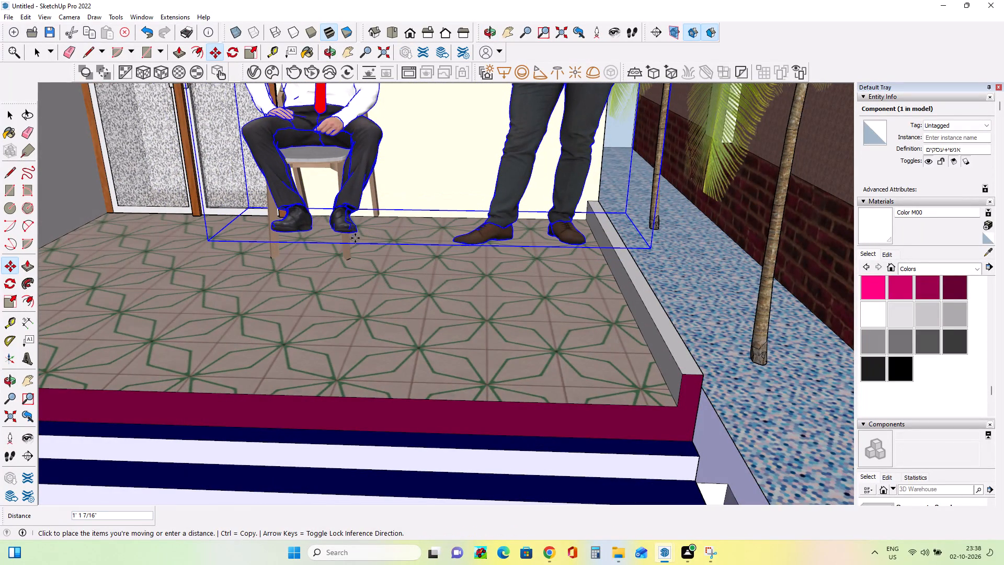
left_click(355, 238)
Explode the two-businessmen component and the component nested inside it so the seated and standing men are separate objects.
middle_click_drag(380, 295, 554, 294)
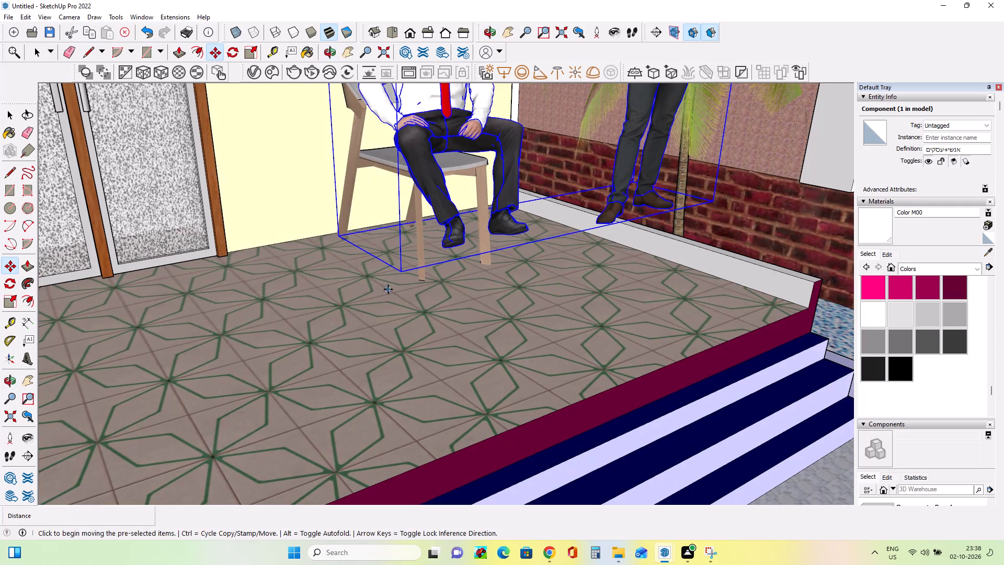
middle_click_drag(390, 289, 189, 348)
scroll(189, 348, "down", 1)
scroll(315, 321, "down", 3)
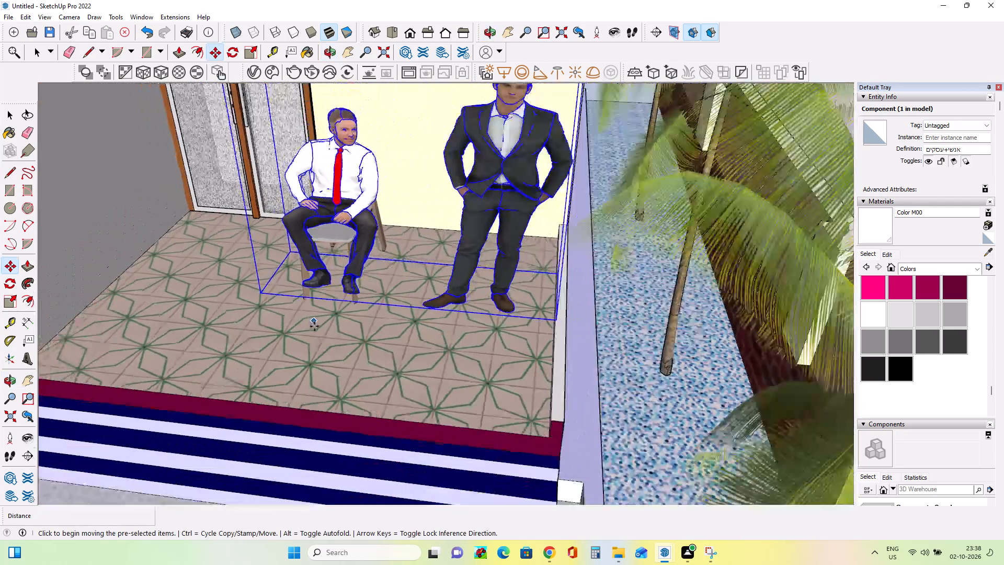
scroll(314, 326, "down", 5)
middle_click_drag(226, 323, 278, 325)
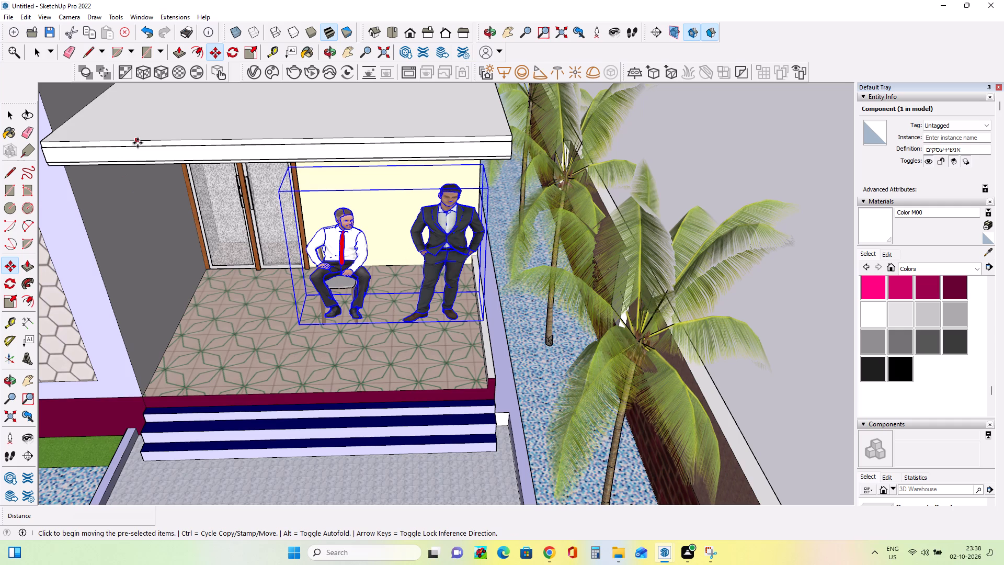
left_click(6, 112)
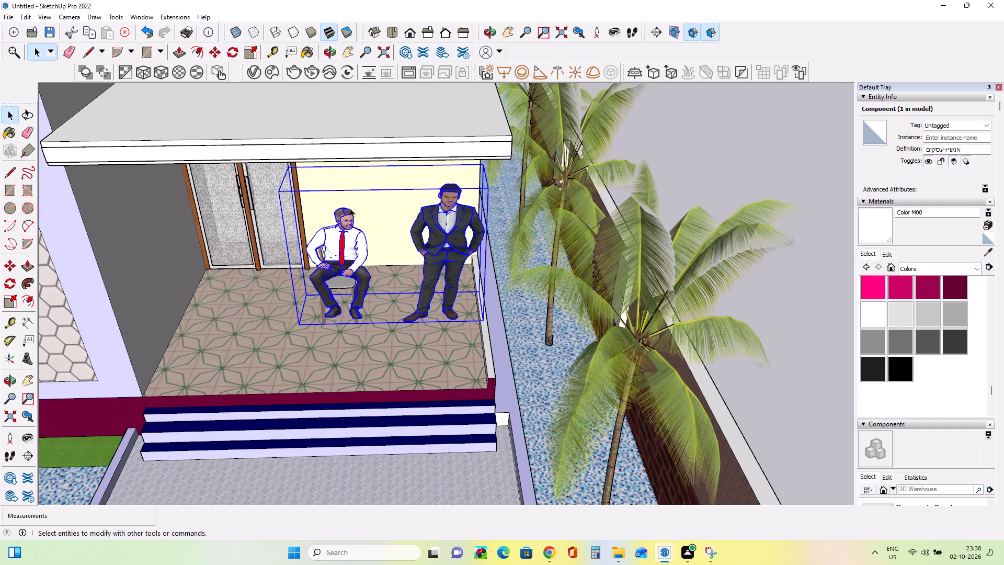
left_click(443, 252)
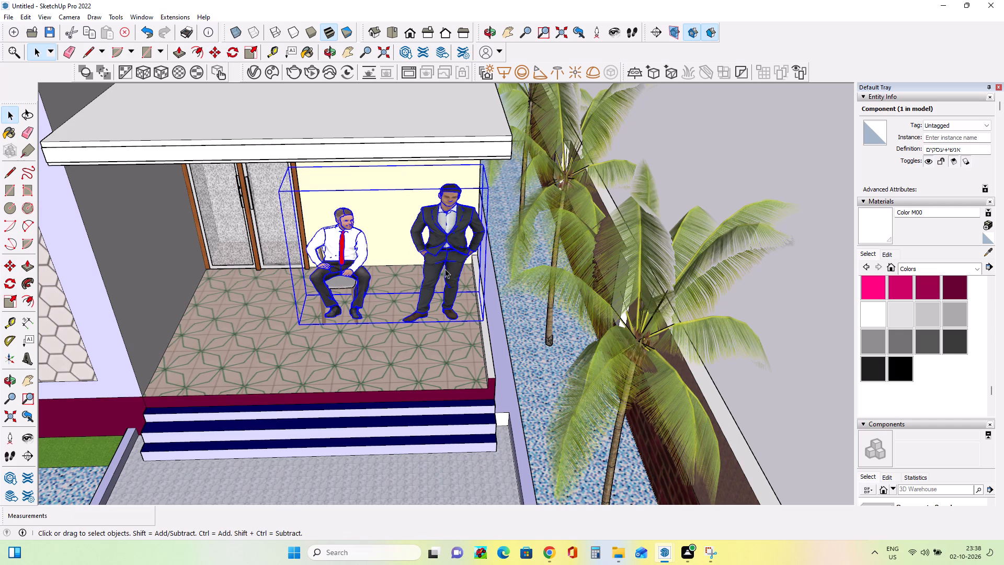
left_click(13, 111)
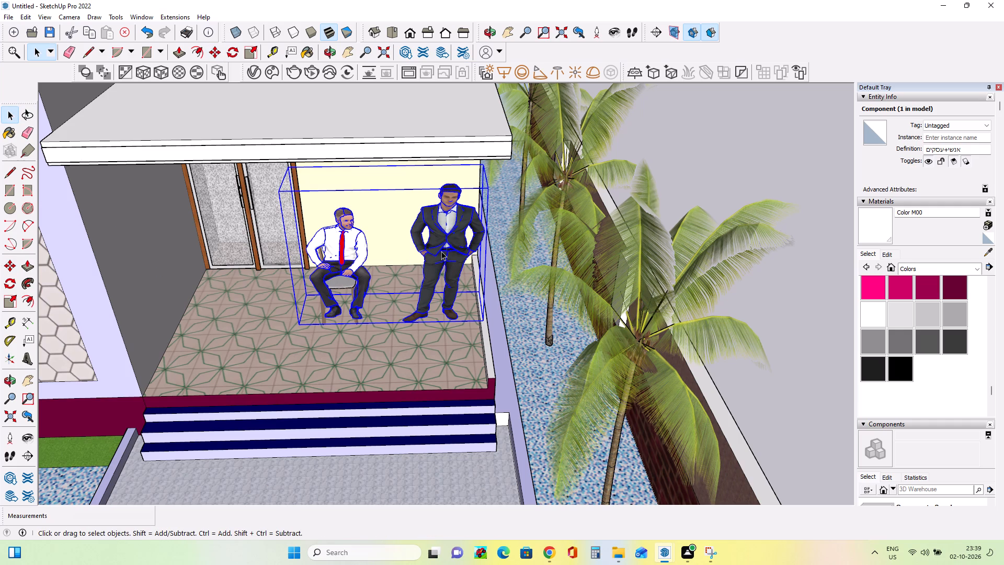
left_click(441, 251)
left_click(764, 191)
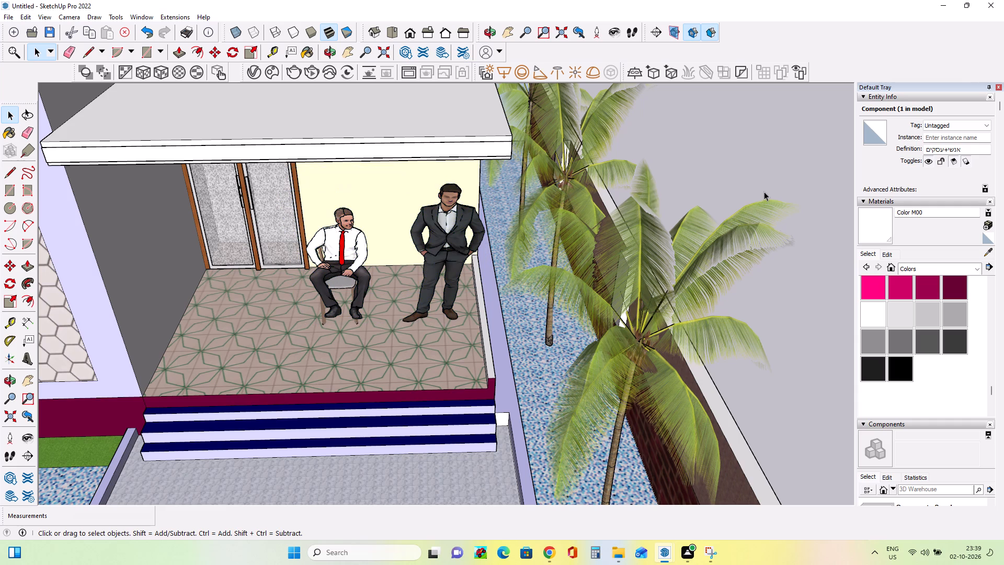
left_click(423, 243)
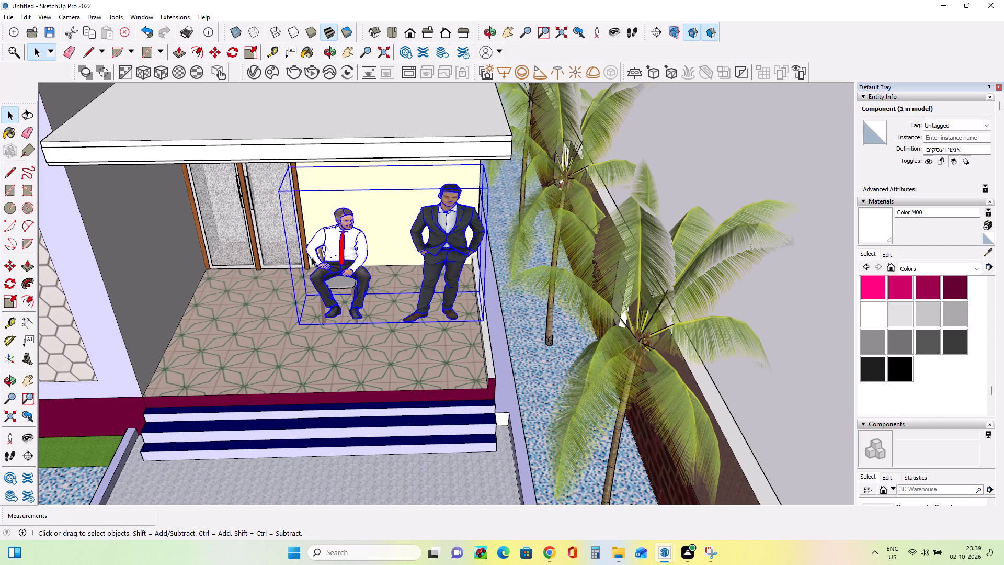
right_click(448, 240)
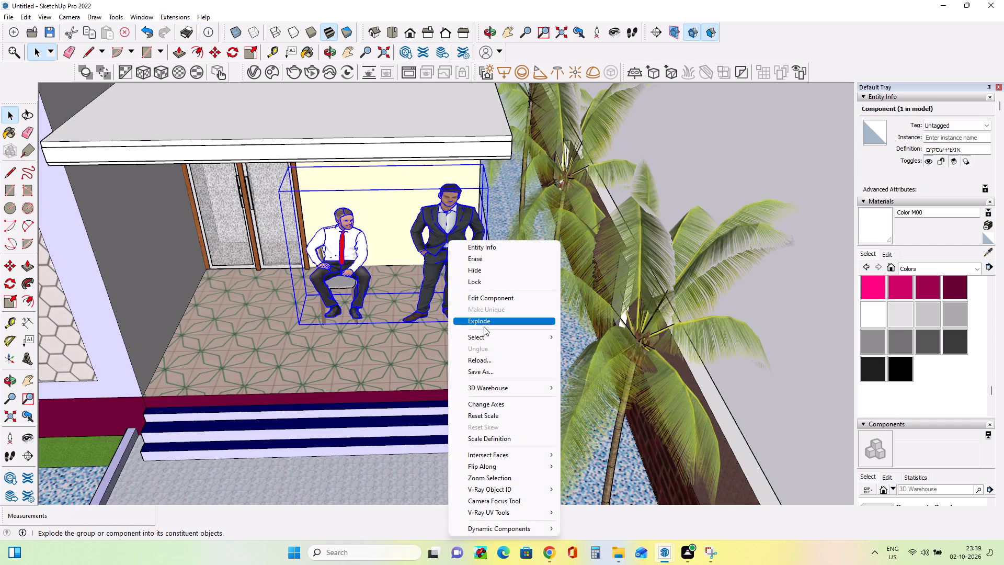
left_click(484, 326)
left_click(440, 248)
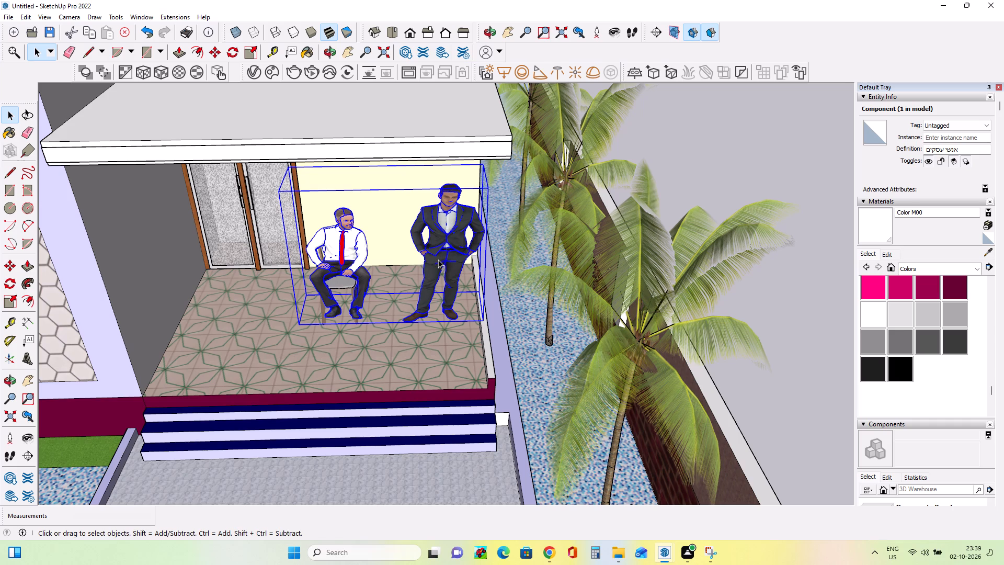
right_click(440, 245)
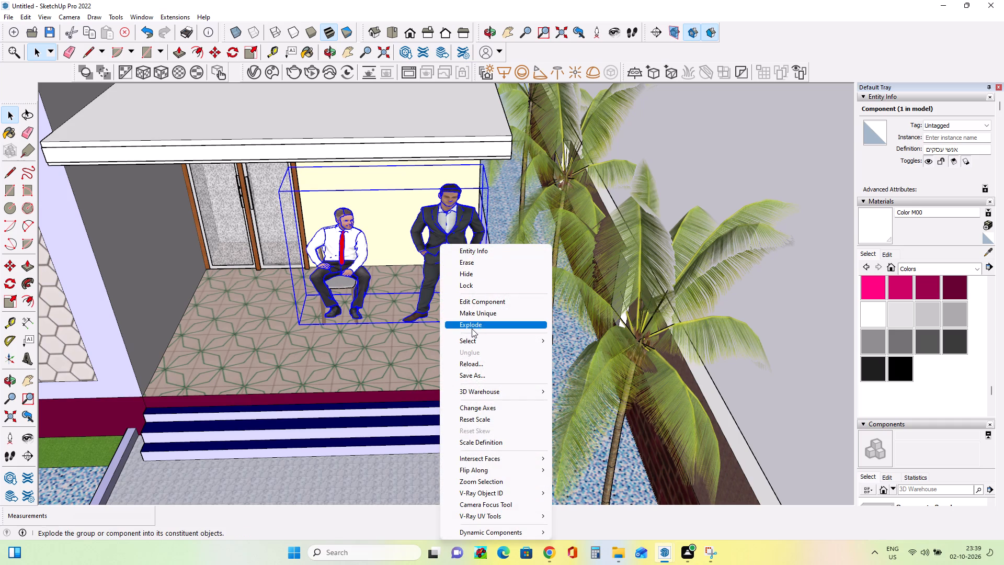
left_click(472, 329)
Delete the standing businessman from the porch, keeping the seated man on the chair.
double_click(453, 263)
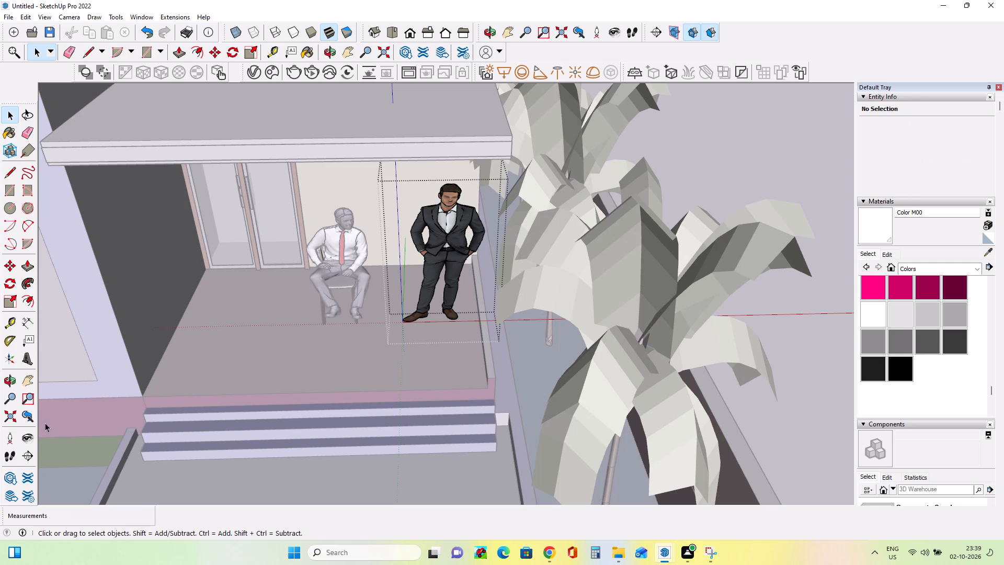
double_click(812, 165)
left_click(447, 250)
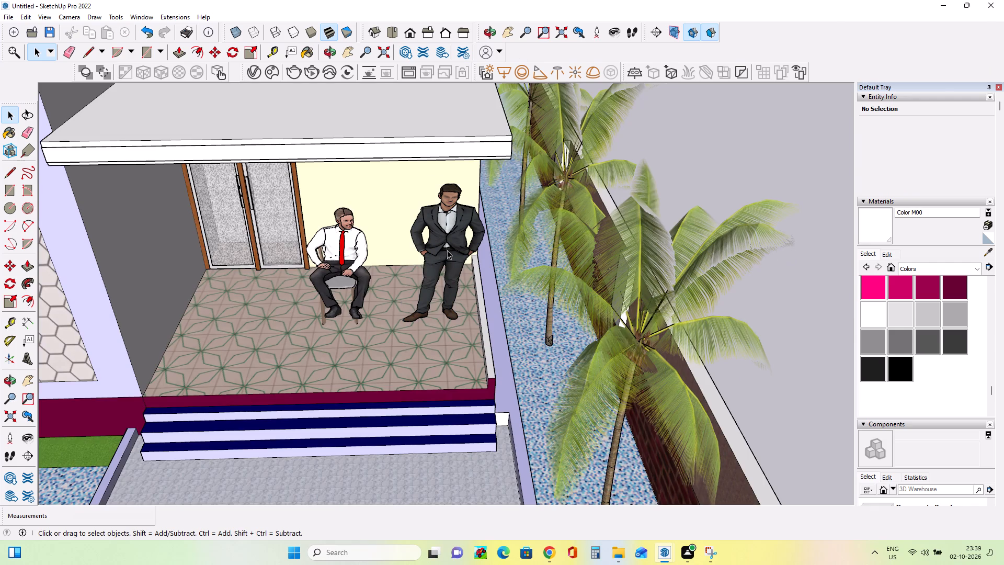
key("Delete")
Examine the house front and the porch with its seated man from several angles, near and far.
scroll(446, 252, "down", 16)
scroll(426, 310, "up", 1)
middle_click_drag(426, 308, 426, 306)
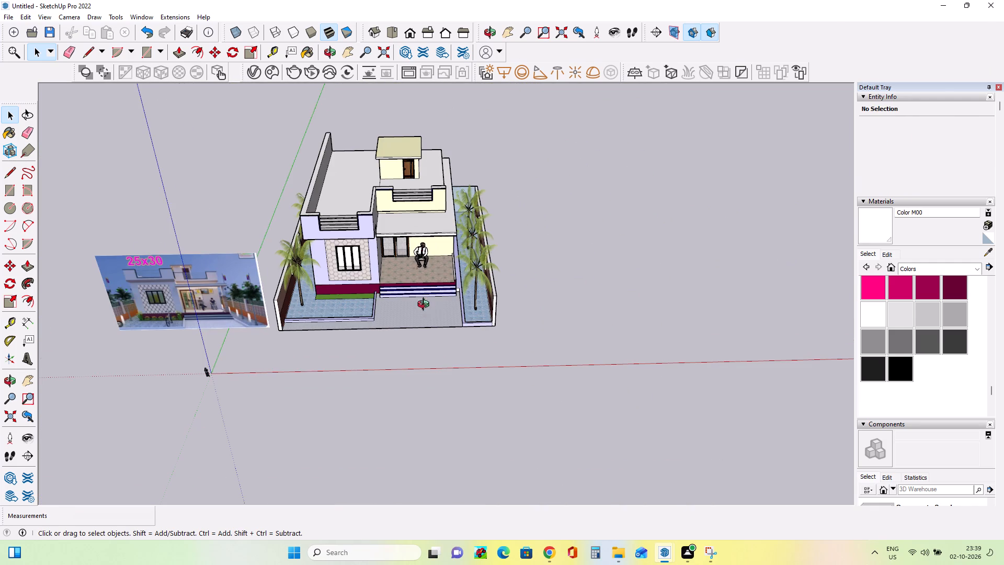
middle_click_drag(426, 306, 430, 257)
scroll(430, 257, "up", 10)
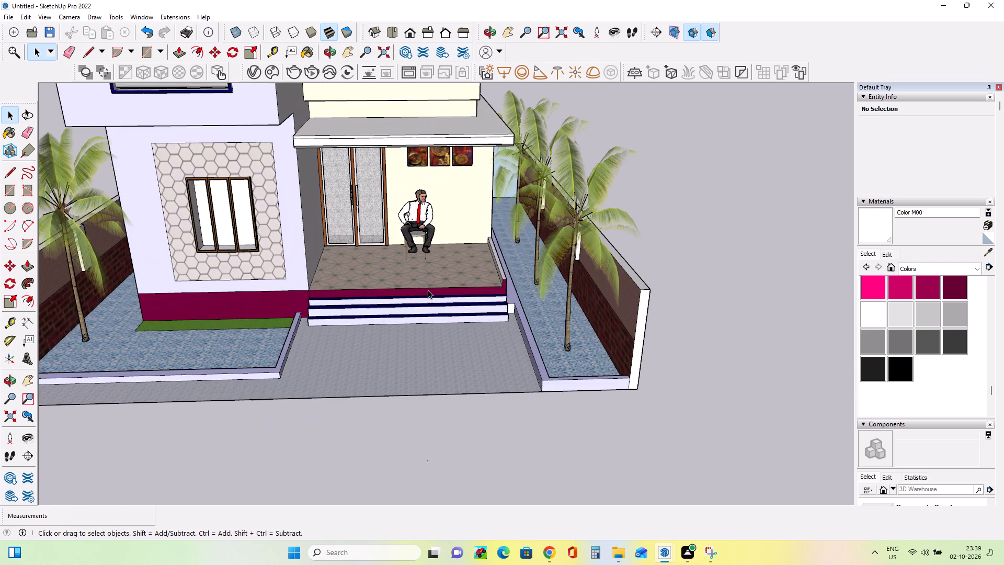
middle_click_drag(428, 290, 445, 262)
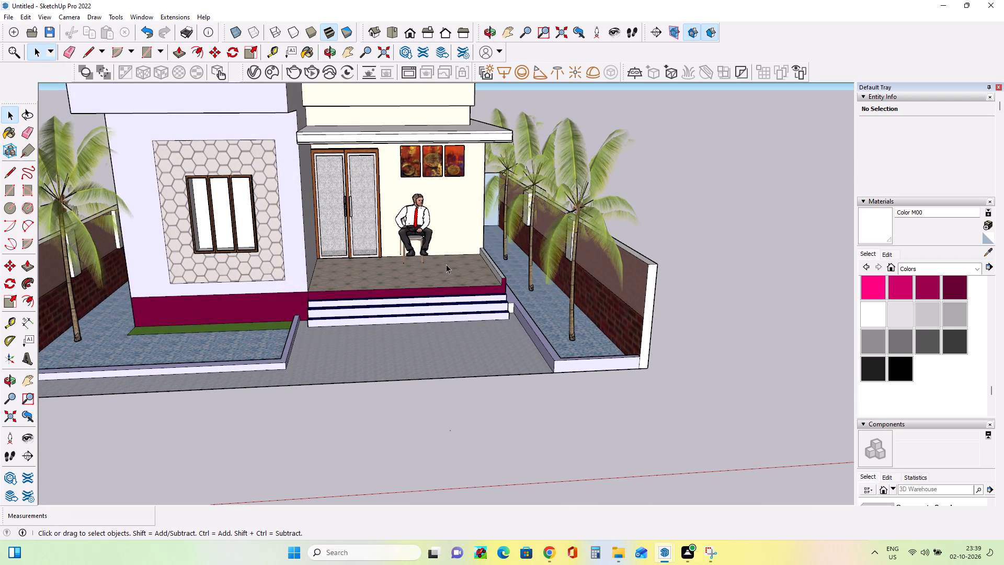
scroll(446, 264, "down", 2)
middle_click_drag(453, 284, 443, 276)
scroll(442, 275, "down", 3)
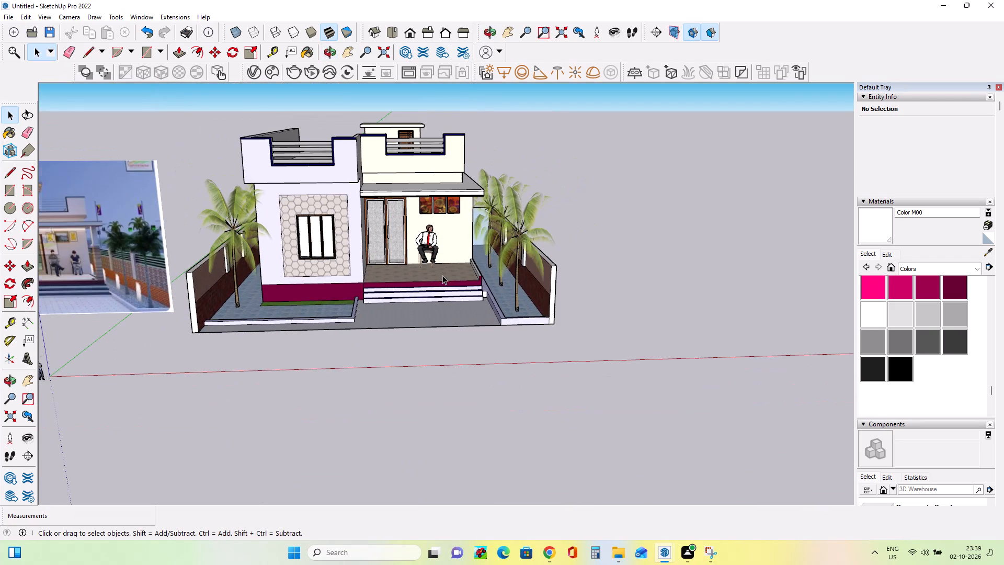
middle_click_drag(455, 252, 466, 264)
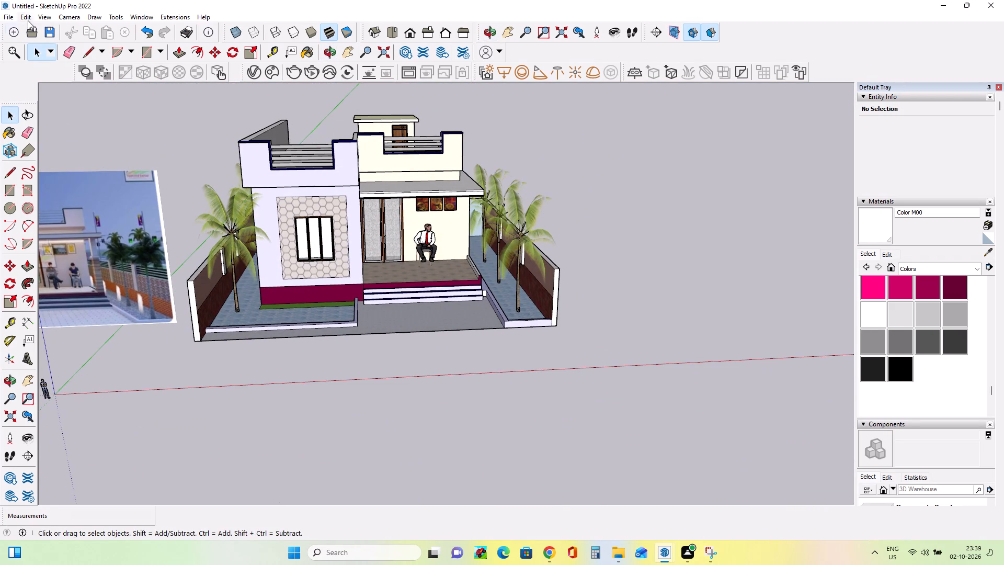
Import the water+(1) fountain component from Downloads and place it in the front pool below the window.
left_click(10, 16)
left_click(45, 201)
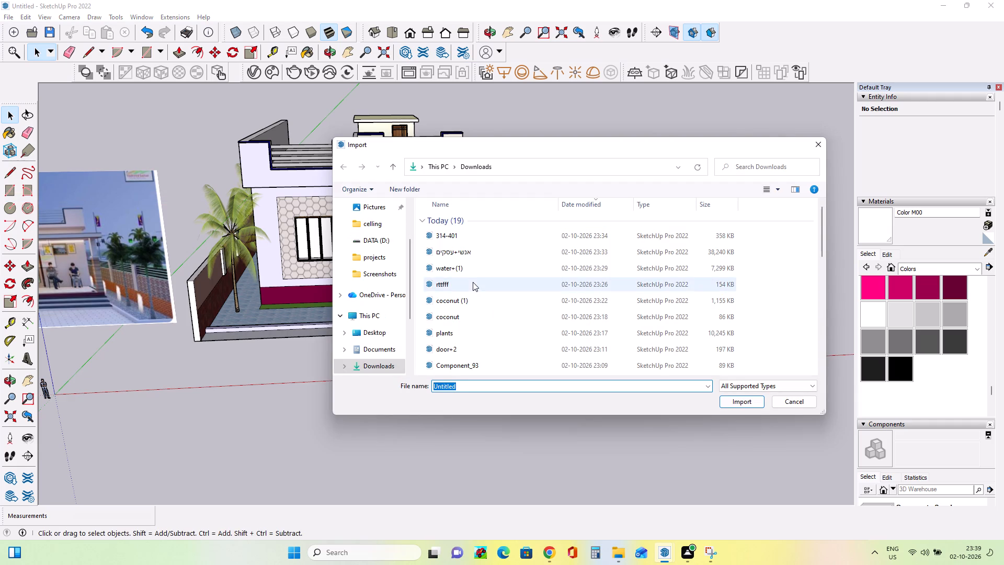
left_click(473, 269)
double_click(747, 406)
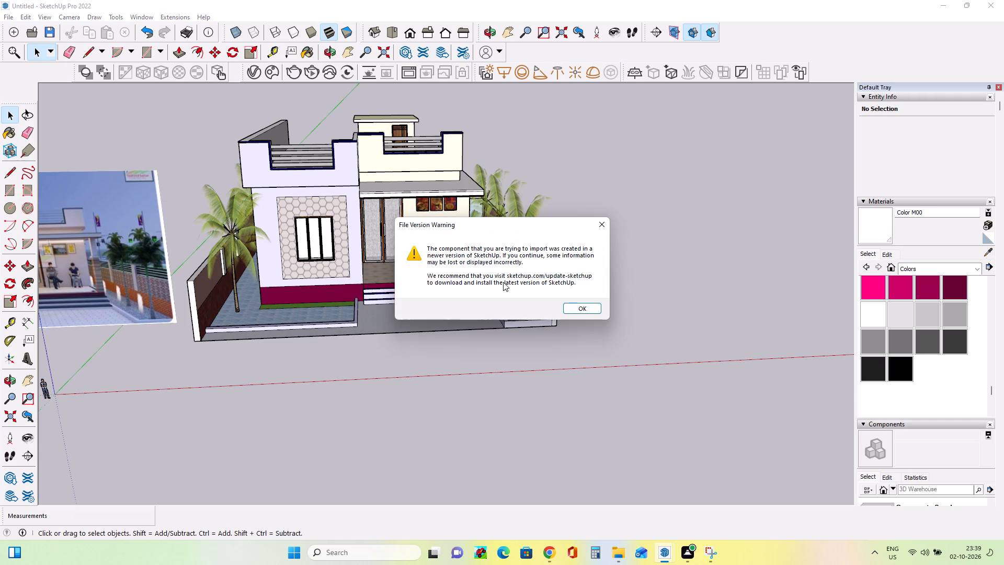
left_click(582, 302)
left_click(584, 310)
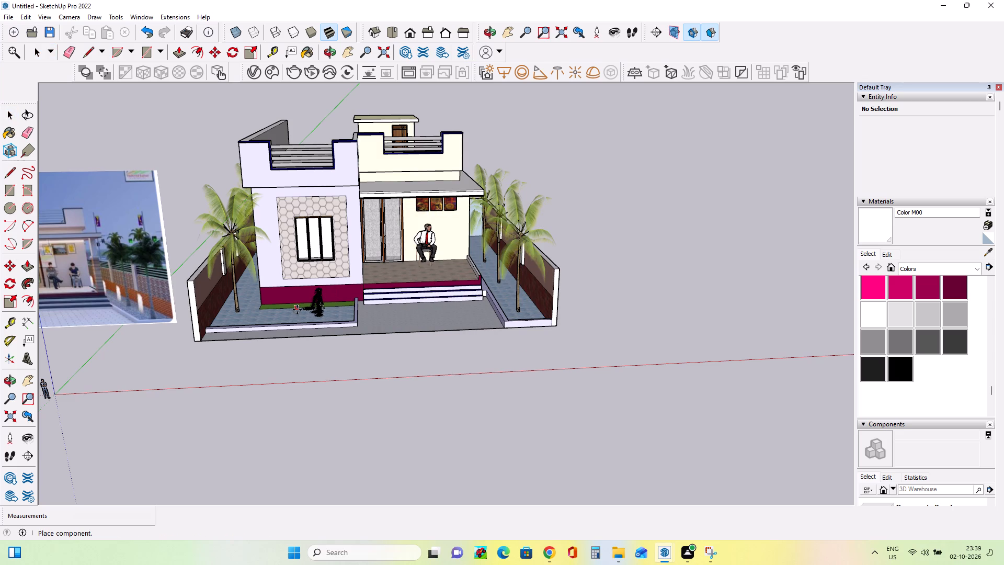
scroll(295, 314, "up", 11)
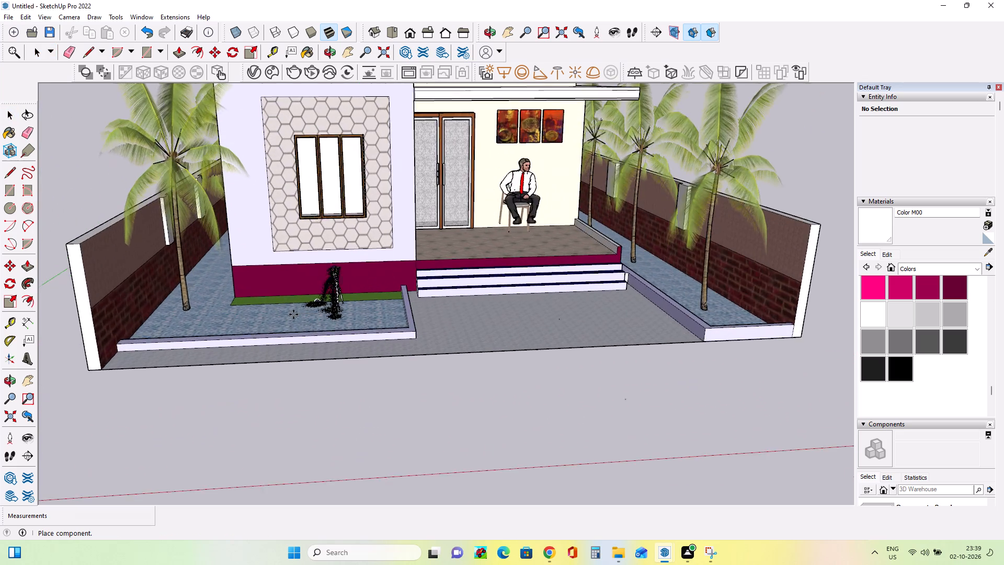
scroll(293, 314, "up", 6)
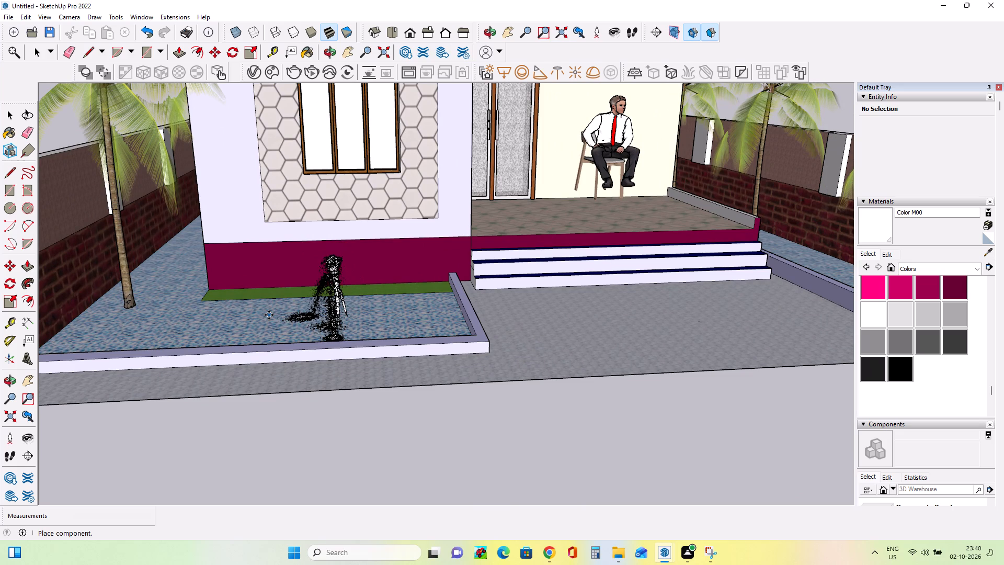
left_click(269, 315)
Copy the fountain from the front pool into the long side pool beside the porch steps.
scroll(347, 302, "down", 3)
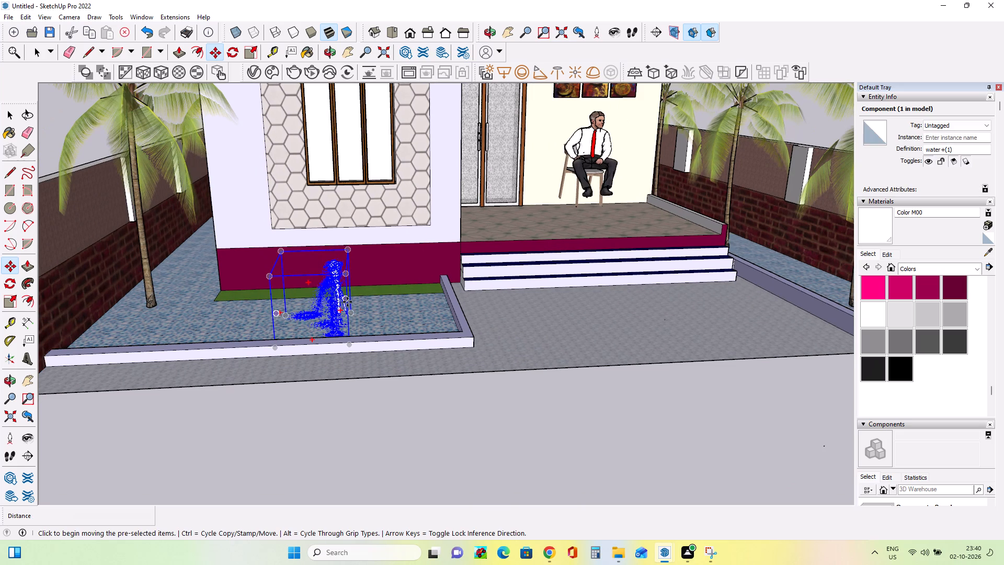
scroll(347, 302, "down", 4)
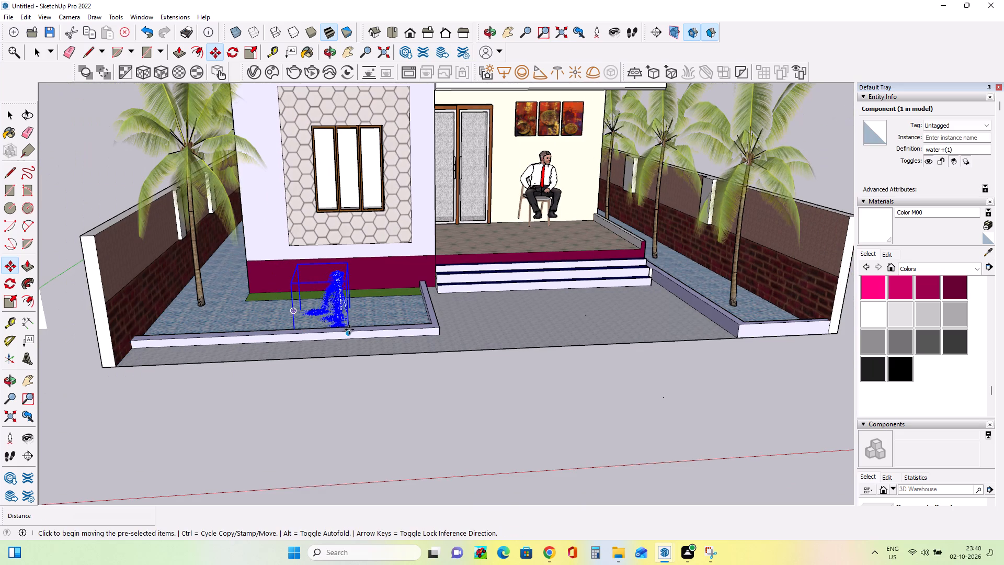
left_click(349, 323)
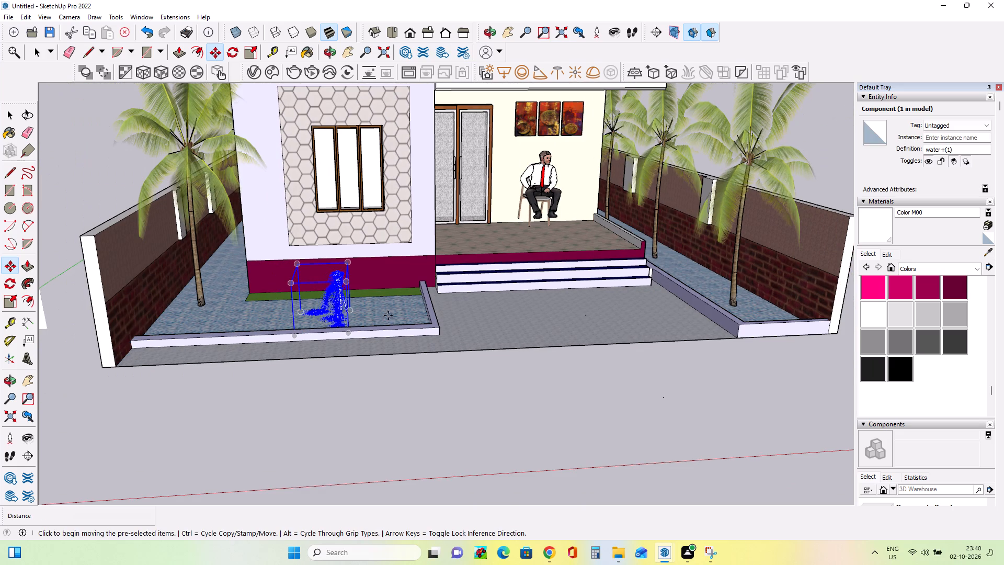
left_click(718, 287)
Copy the side-pool fountain about 41' farther back along the same pool, beside the porch.
middle_click_drag(718, 279, 715, 324)
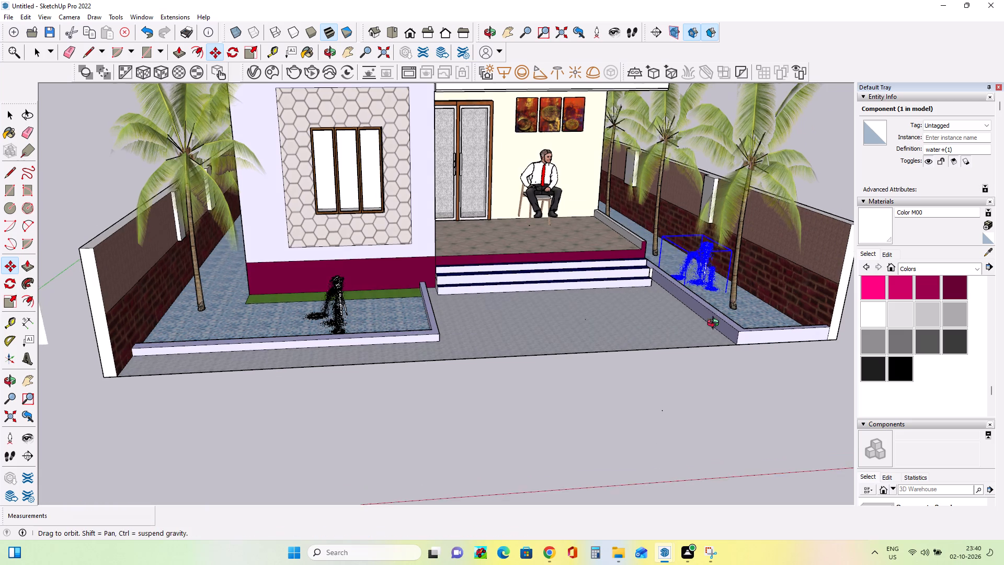
middle_click_drag(715, 324, 712, 343)
left_click(717, 297)
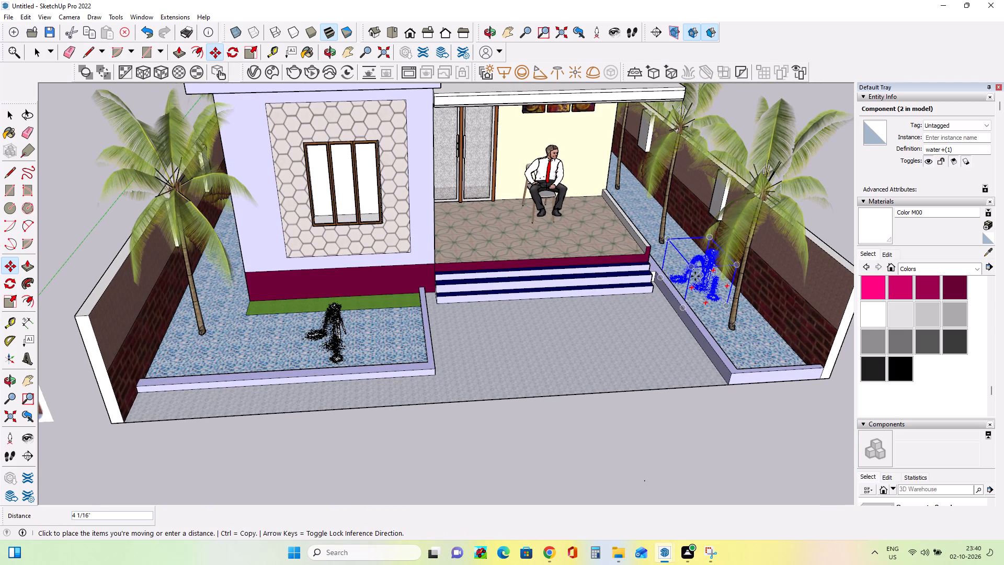
double_click(648, 217)
Clear the selection and review the whole house with its fountains, palms and porch alongside the 25x30 reference image.
middle_click_drag(694, 359, 684, 355)
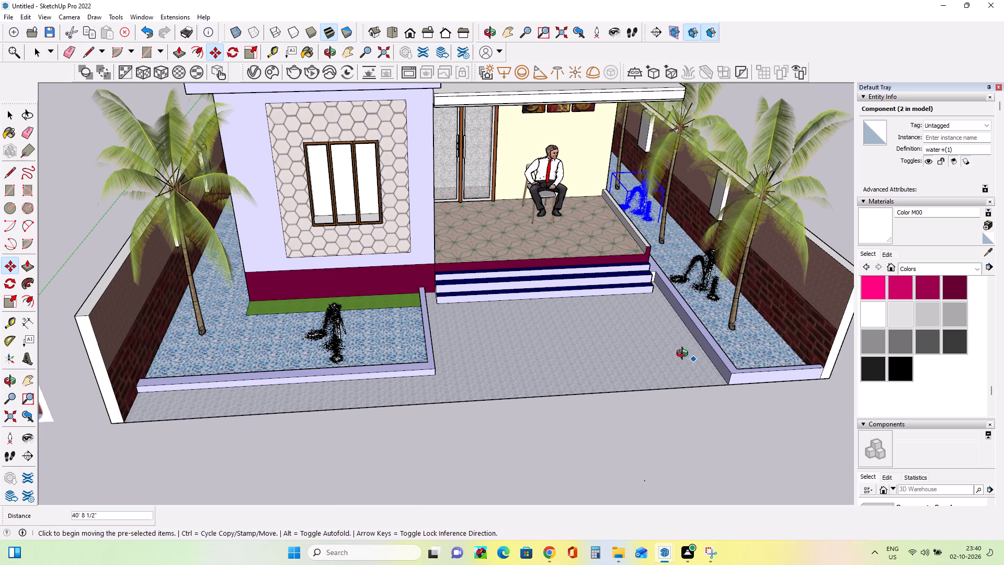
middle_click_drag(684, 355, 667, 338)
scroll(670, 334, "down", 8)
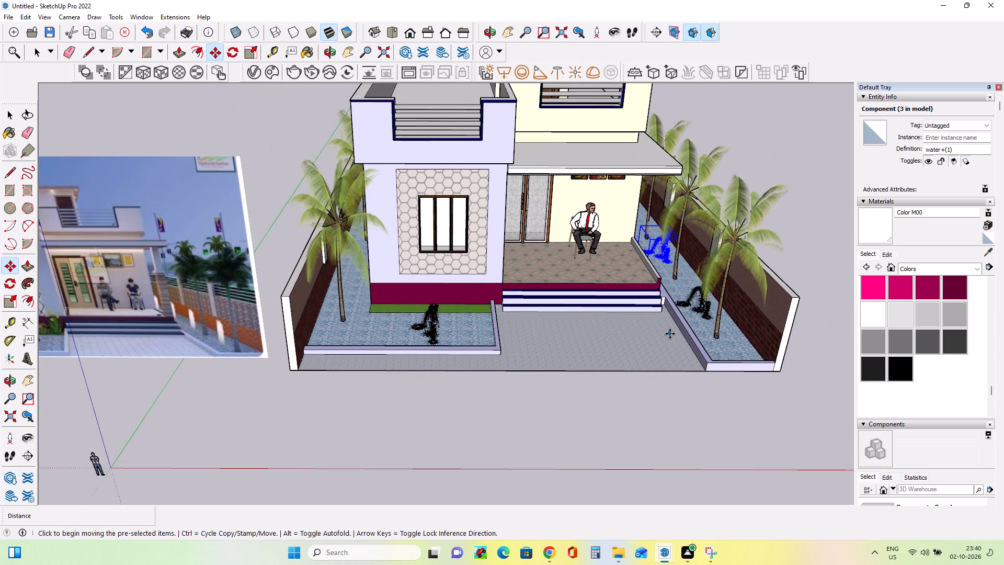
left_click(12, 120)
left_click(141, 112)
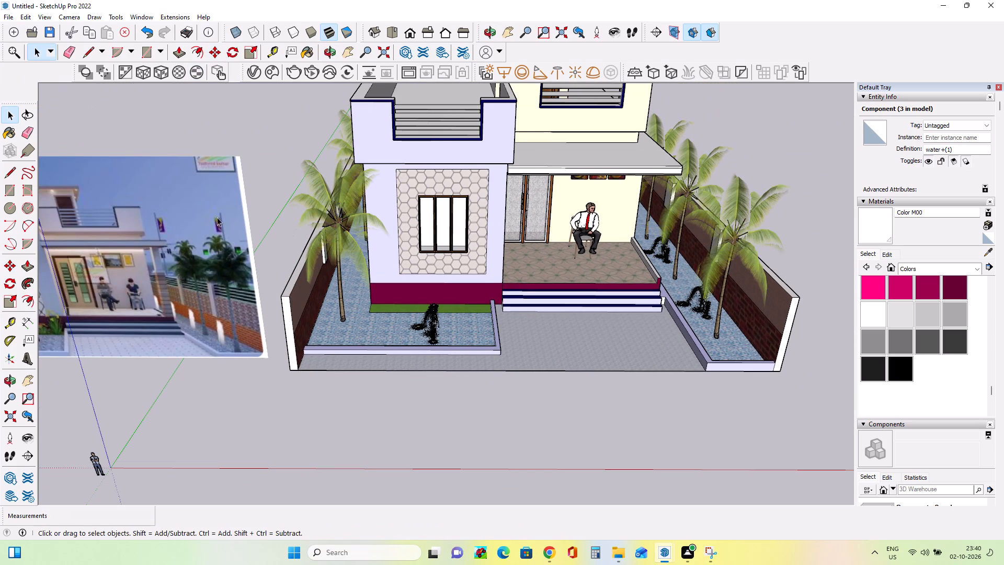
middle_click_drag(320, 269, 335, 267)
scroll(333, 266, "down", 3)
middle_click_drag(429, 332, 427, 332)
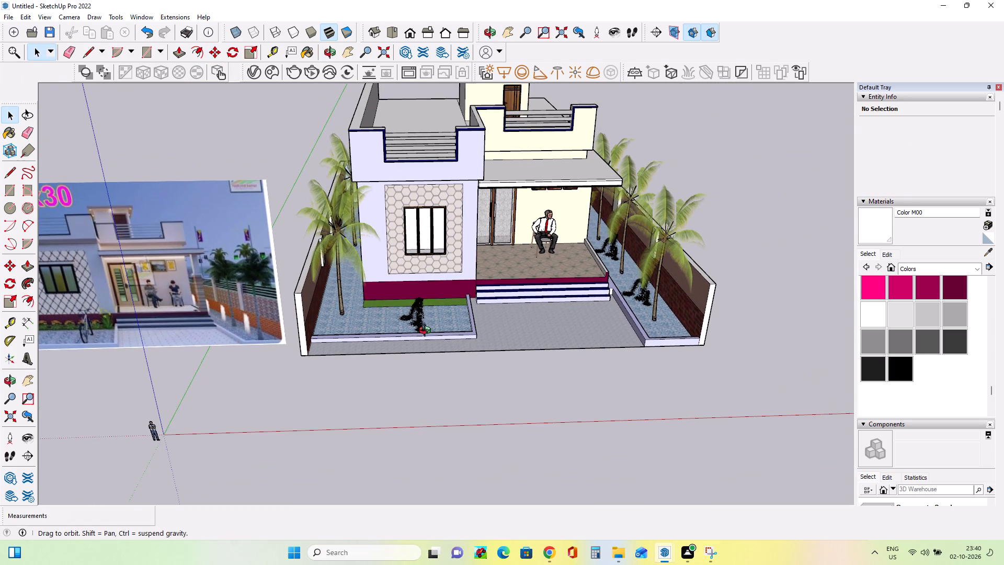
middle_click_drag(427, 332, 398, 314)
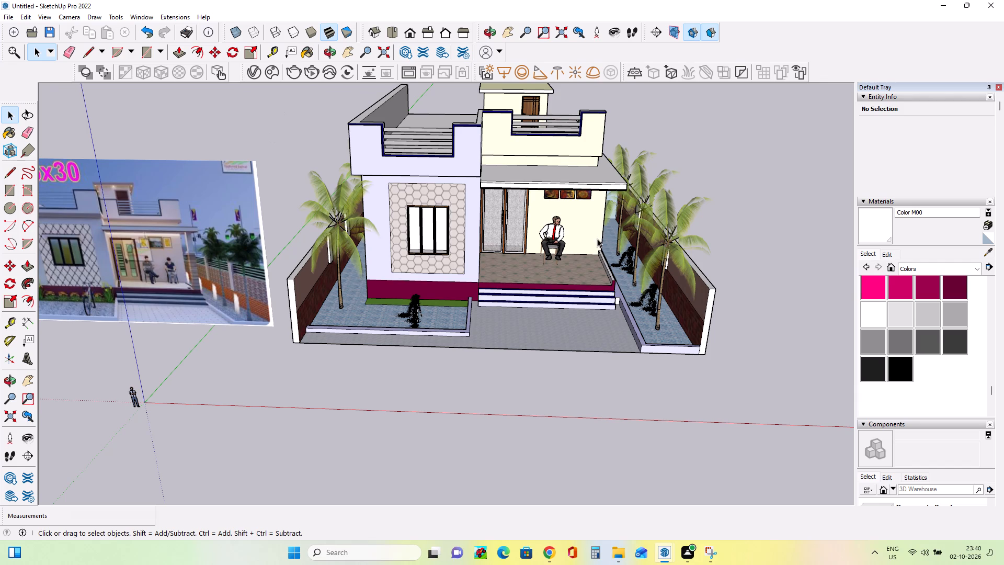
scroll(598, 239, "down", 2)
middle_click_drag(612, 304, 615, 274)
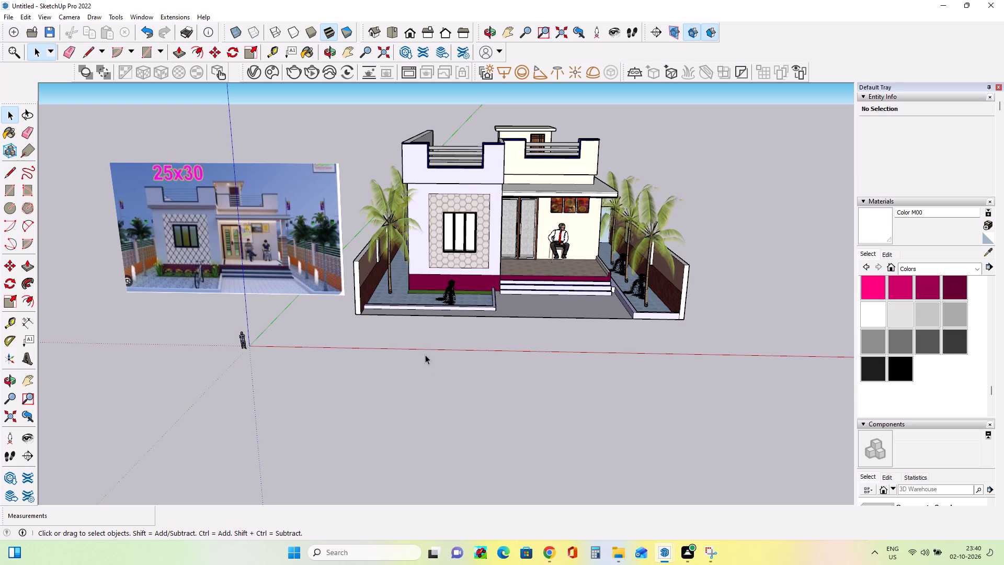
Switch to the browser and look through the Google "trees images" results for a suitable tree photo.
left_click(552, 554)
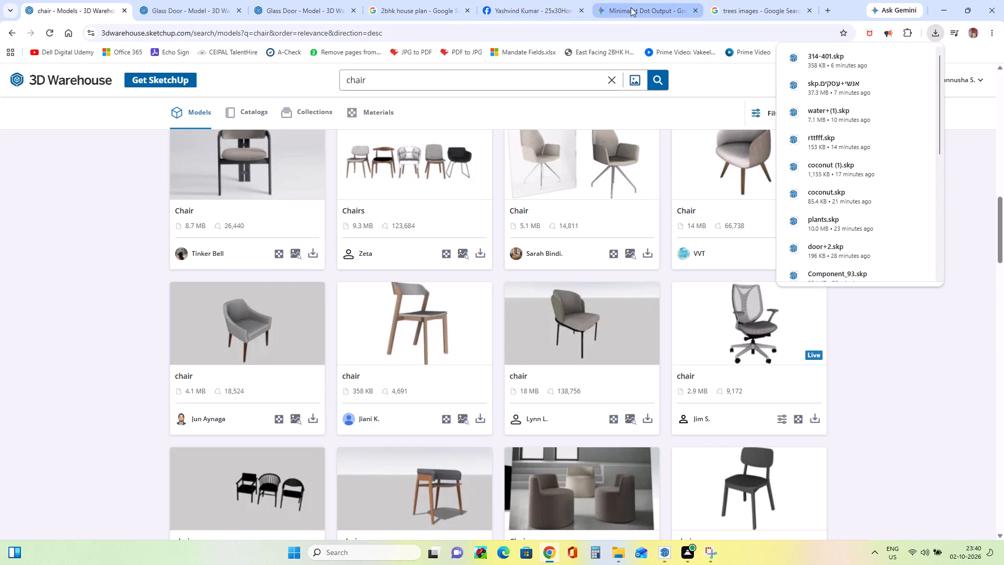
left_click(631, 7)
left_click(749, 5)
left_click(749, 14)
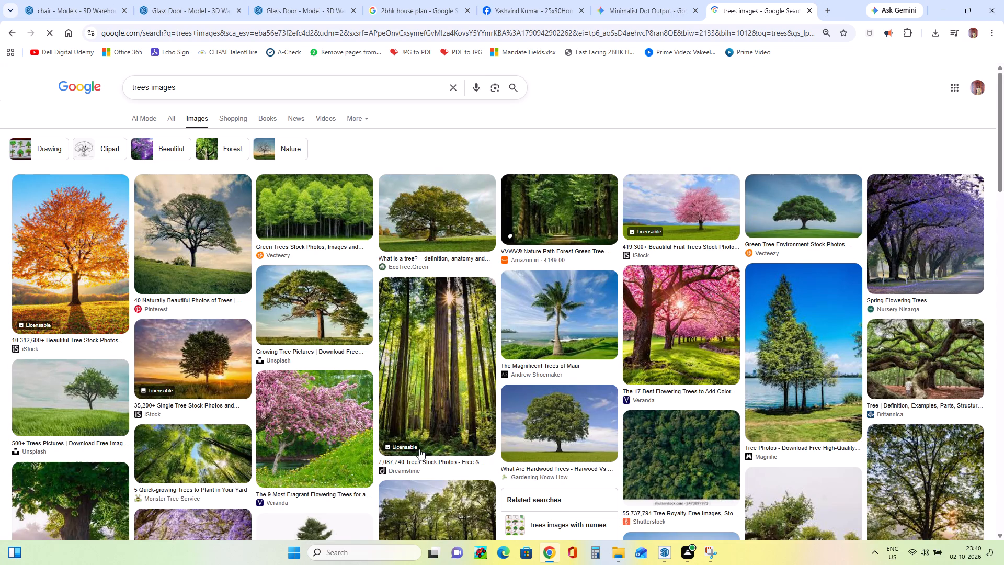
scroll(419, 449, "down", 6)
scroll(457, 392, "down", 3)
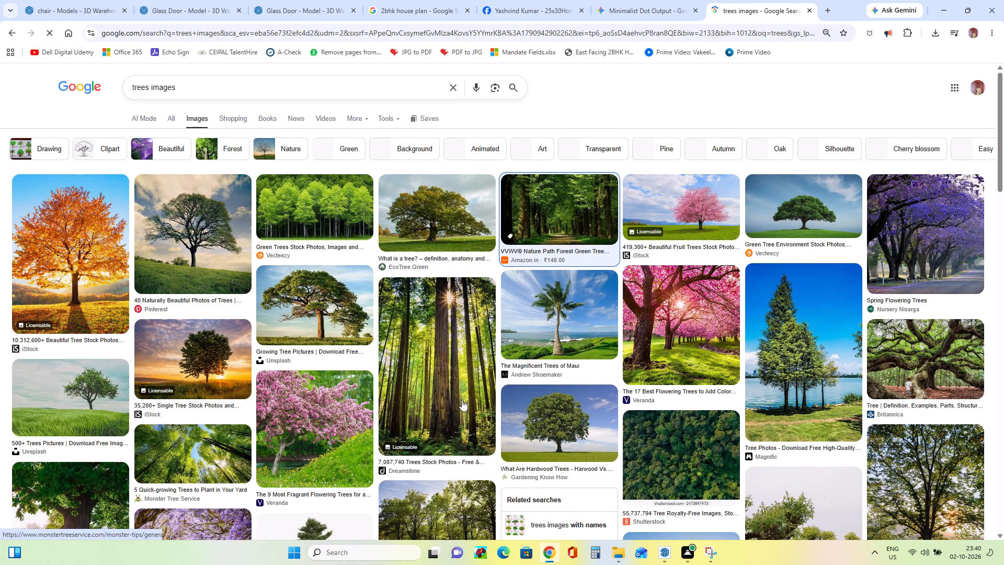
scroll(462, 400, "down", 7)
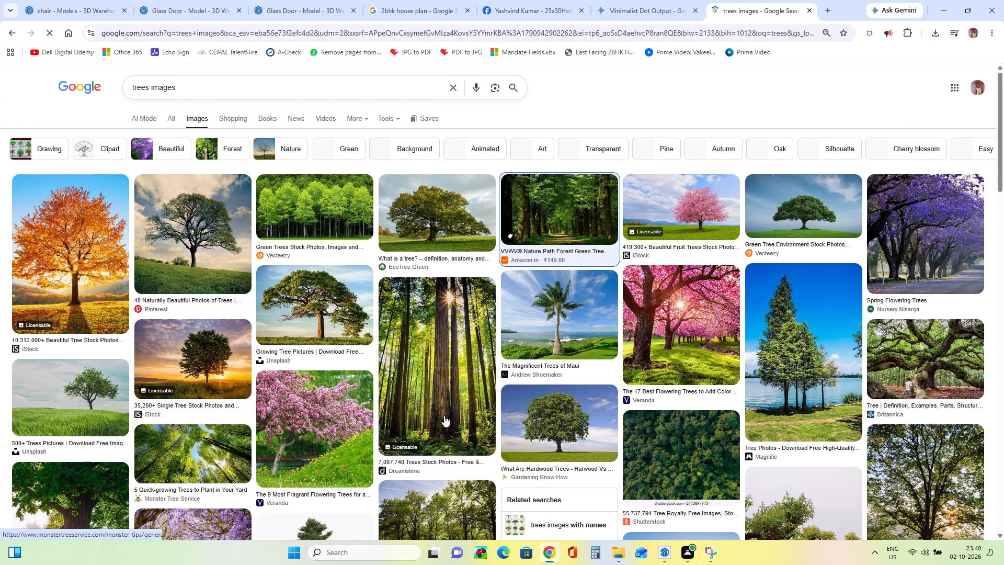
scroll(444, 415, "down", 3)
scroll(271, 380, "down", 6)
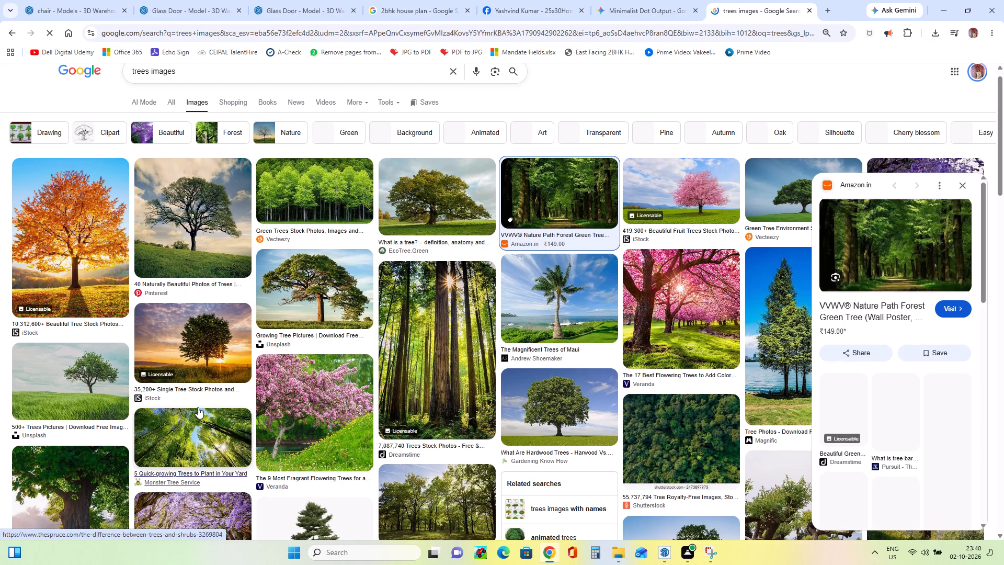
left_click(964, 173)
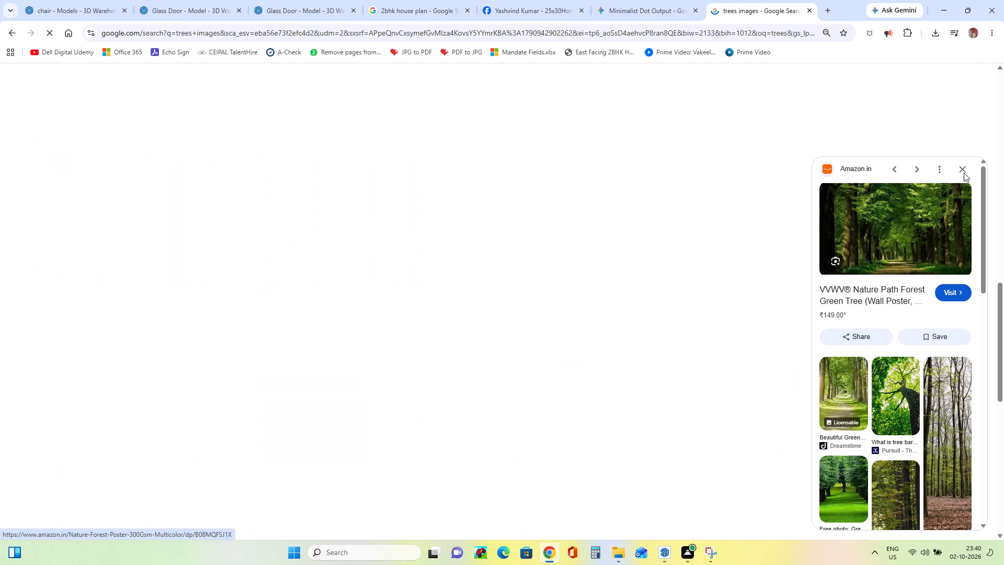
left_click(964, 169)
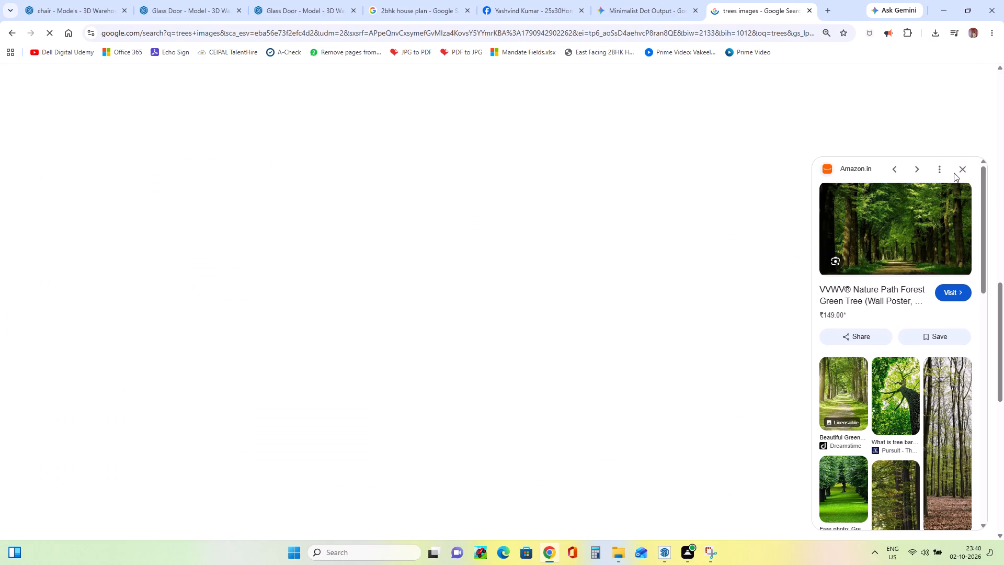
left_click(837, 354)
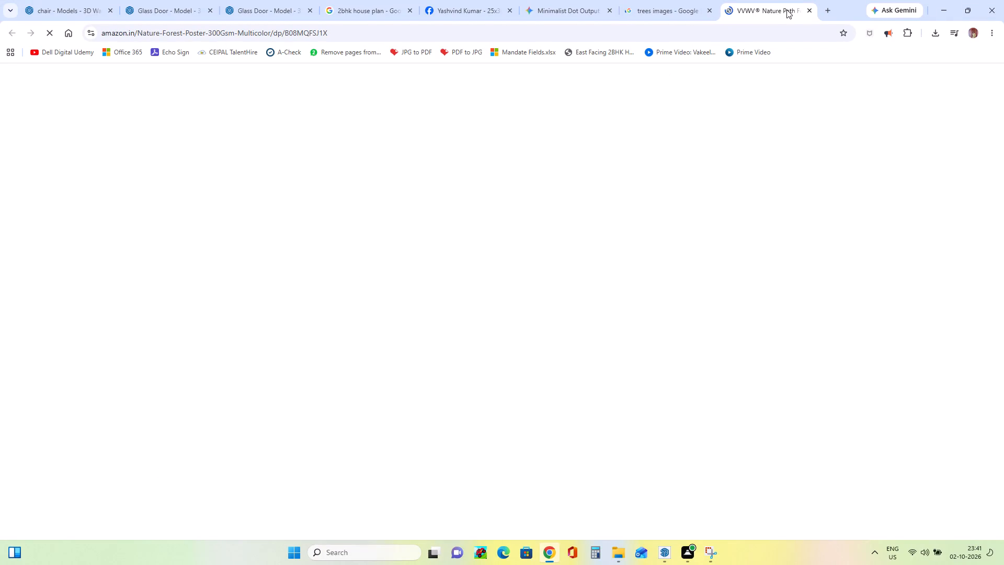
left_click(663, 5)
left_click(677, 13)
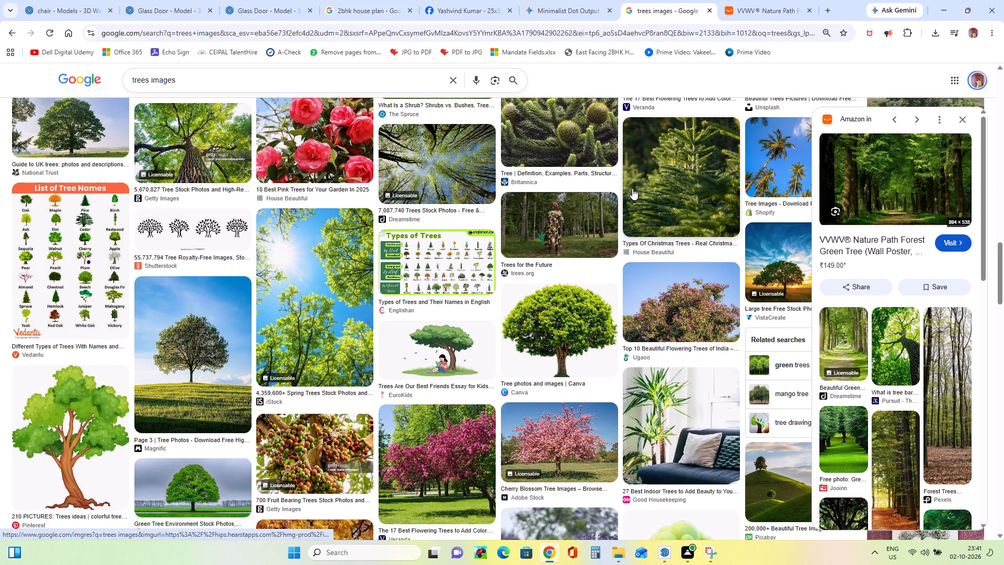
Browse further through the tree image results and preview the Garden Design conifer photo.
scroll(632, 188, "down", 3)
scroll(561, 279, "down", 1)
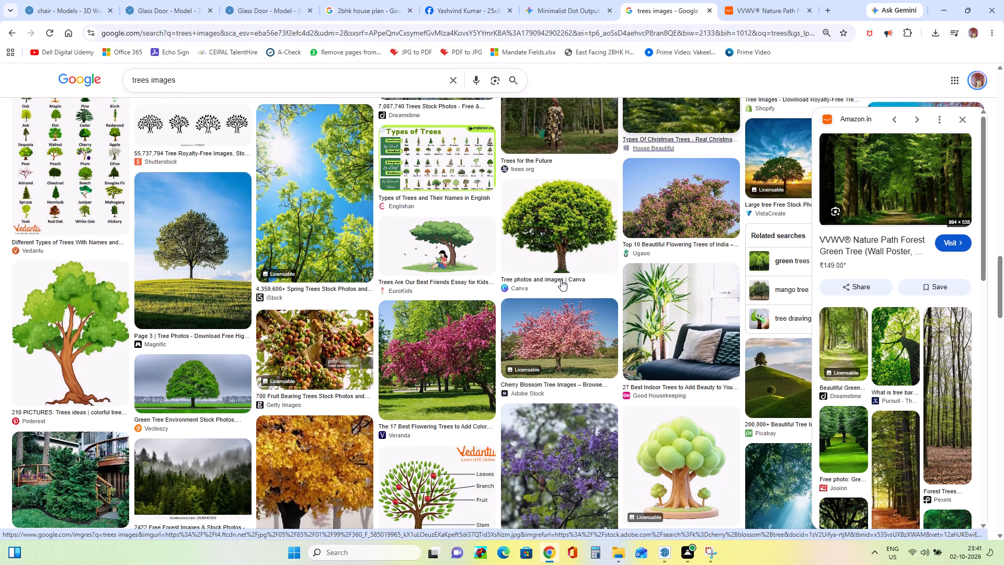
scroll(561, 279, "down", 2)
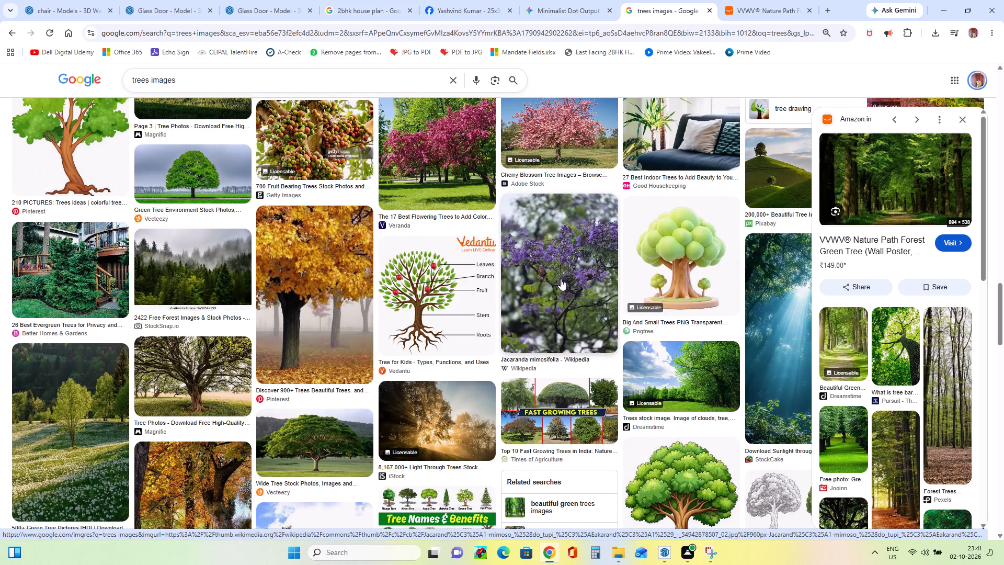
scroll(561, 279, "down", 3)
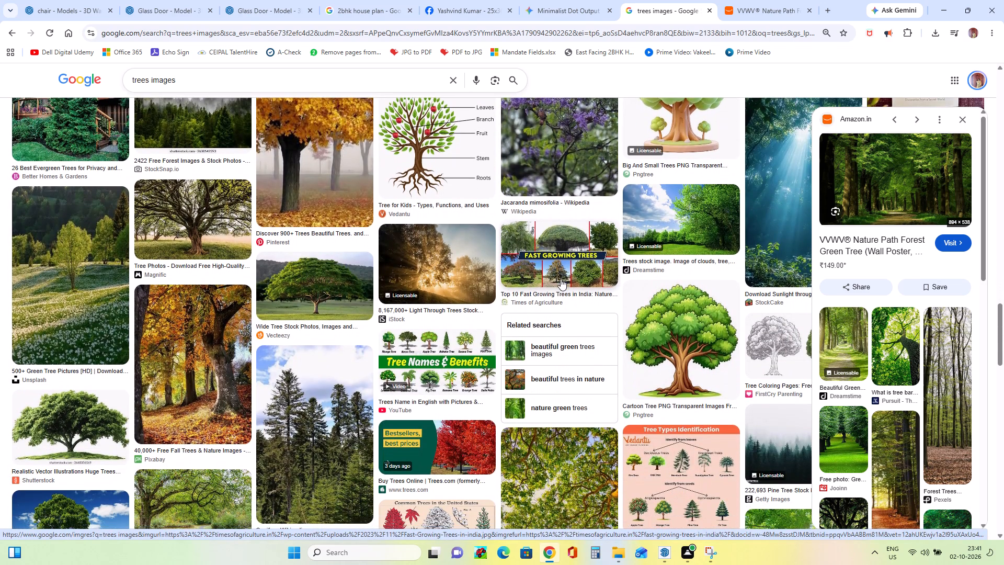
scroll(561, 279, "down", 6)
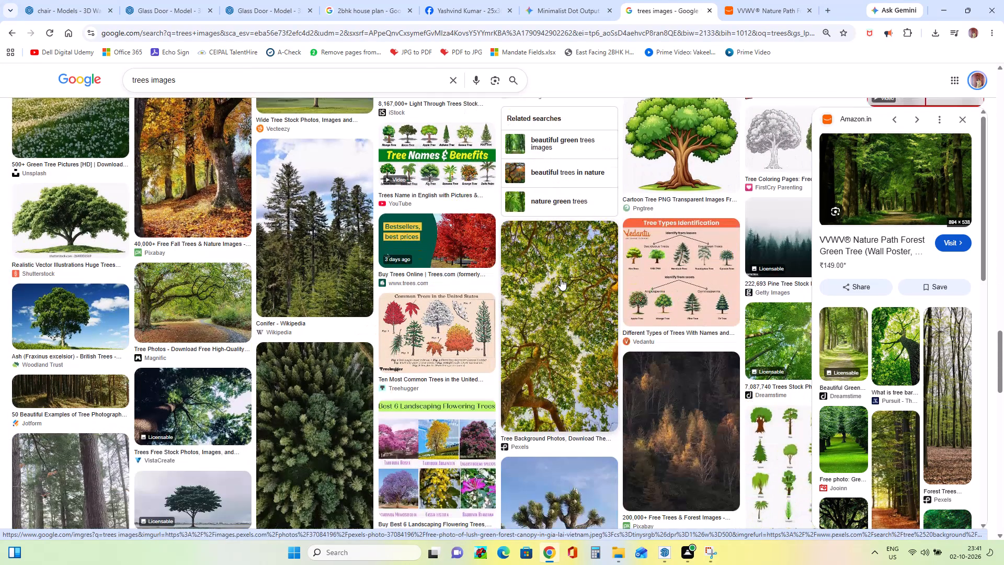
scroll(561, 279, "down", 4)
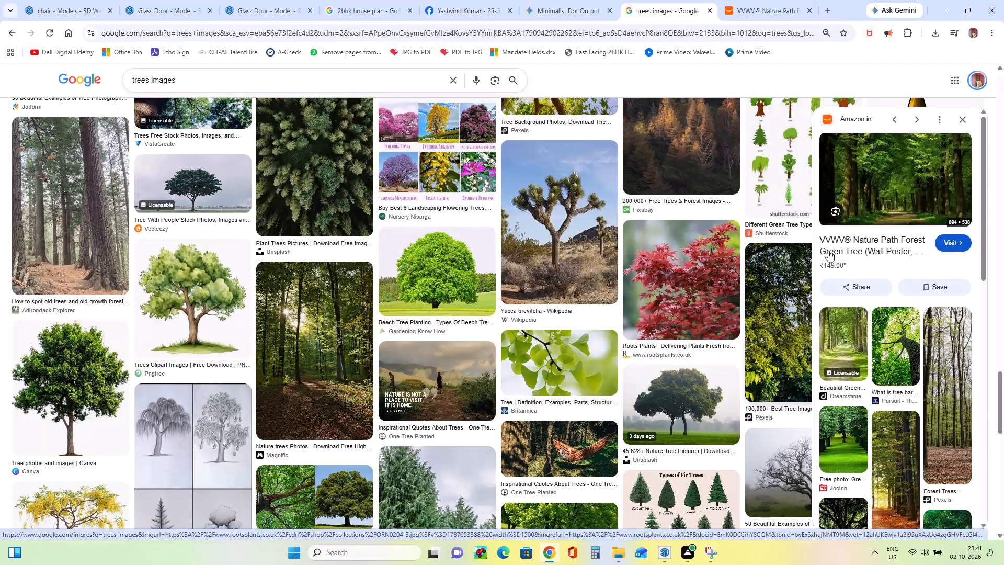
scroll(613, 255, "down", 3)
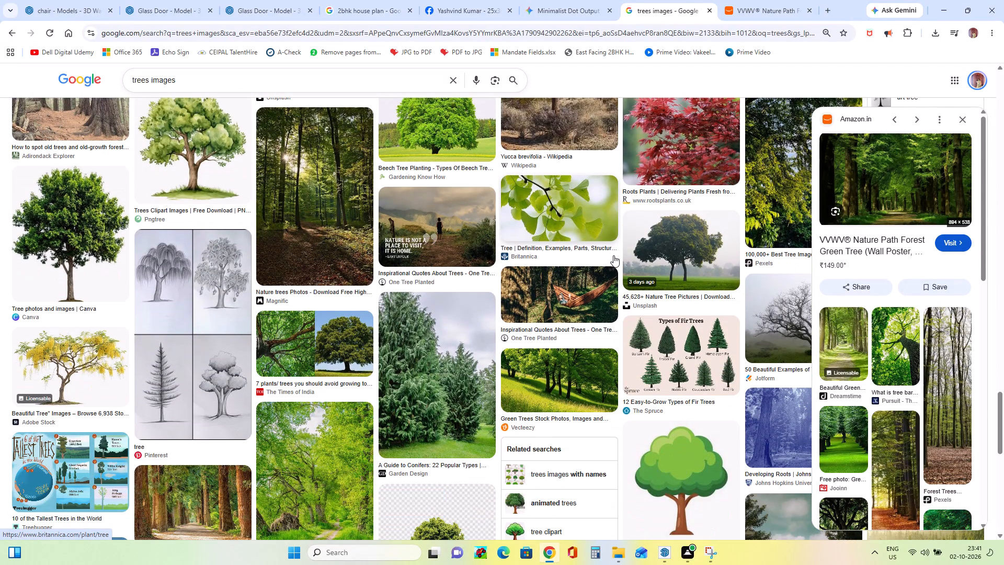
left_click(410, 340)
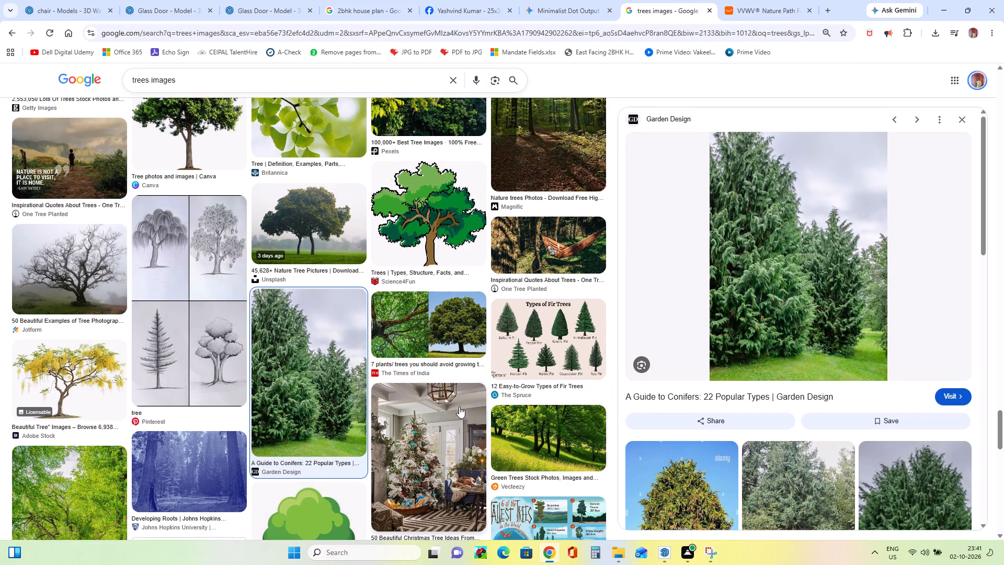
Find the Pixabay photo of green trees on a lawn in the results and open its large preview.
scroll(370, 378, "down", 12)
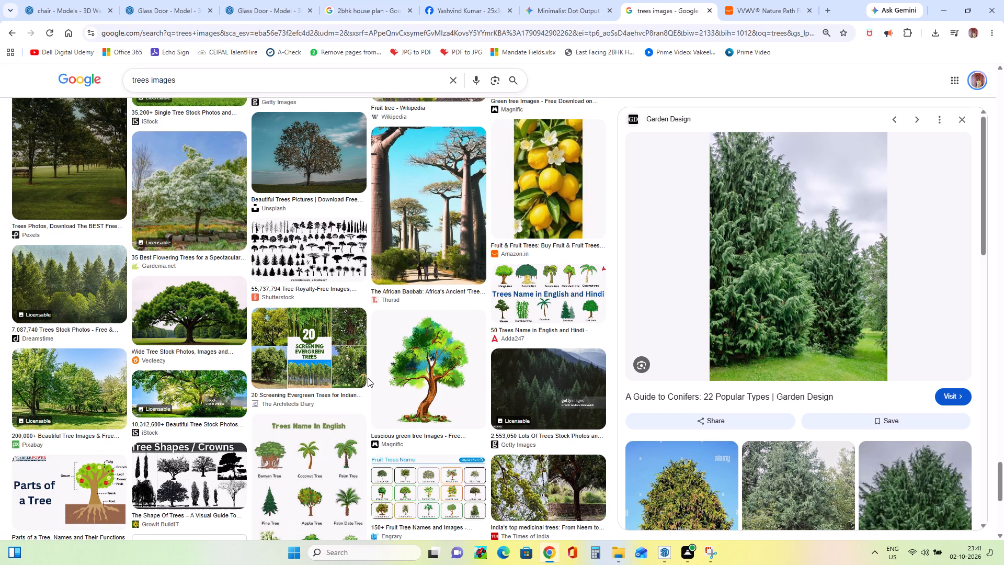
left_click(98, 398)
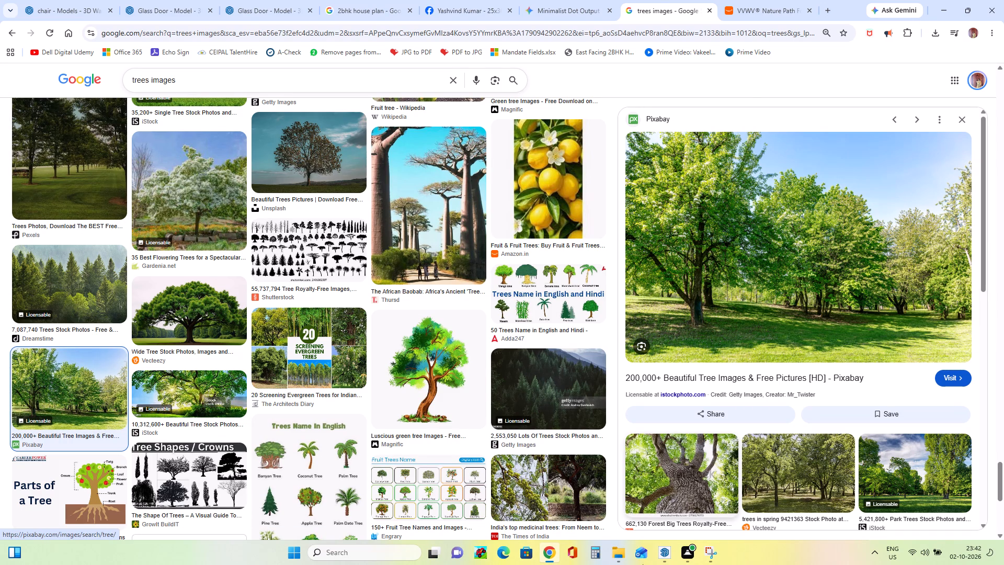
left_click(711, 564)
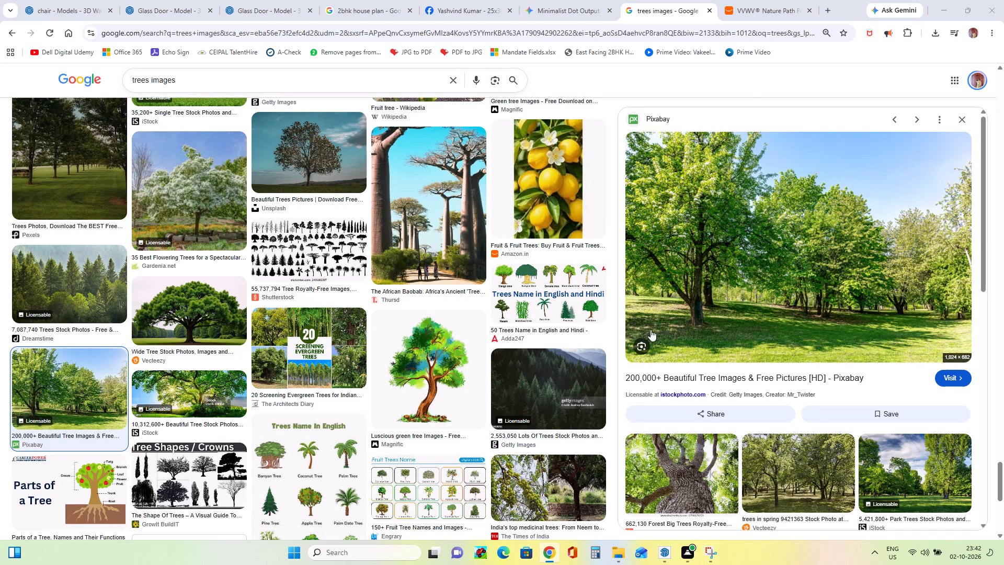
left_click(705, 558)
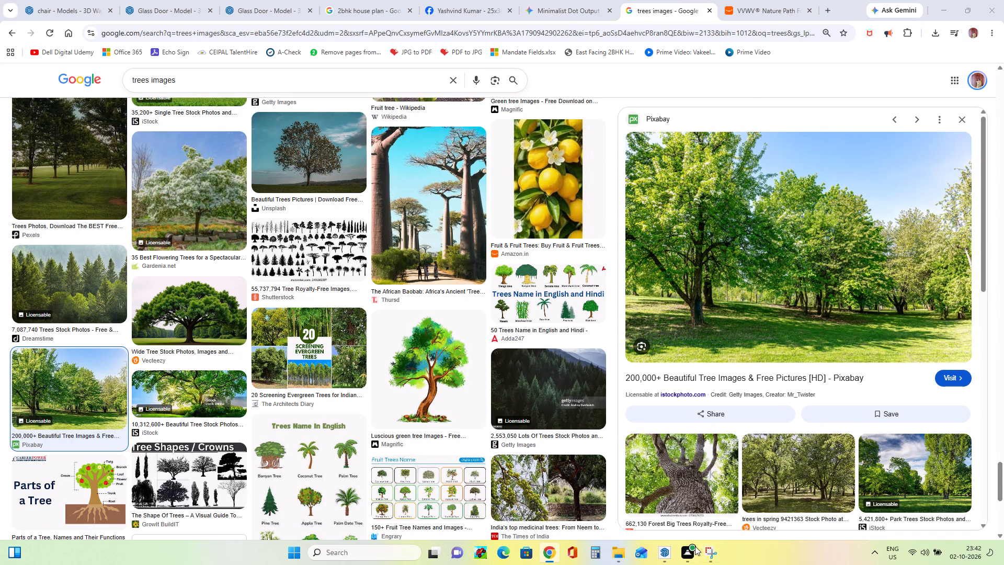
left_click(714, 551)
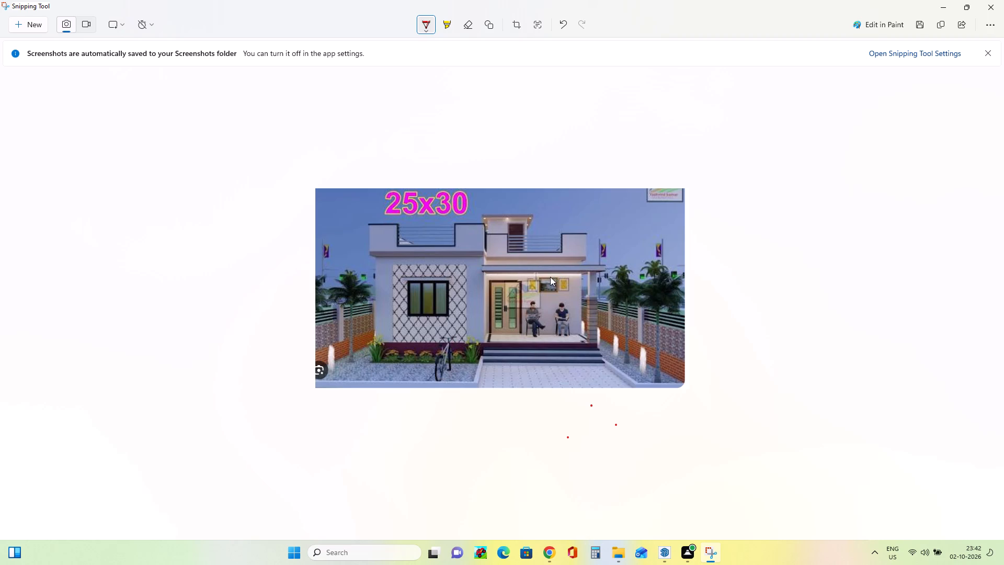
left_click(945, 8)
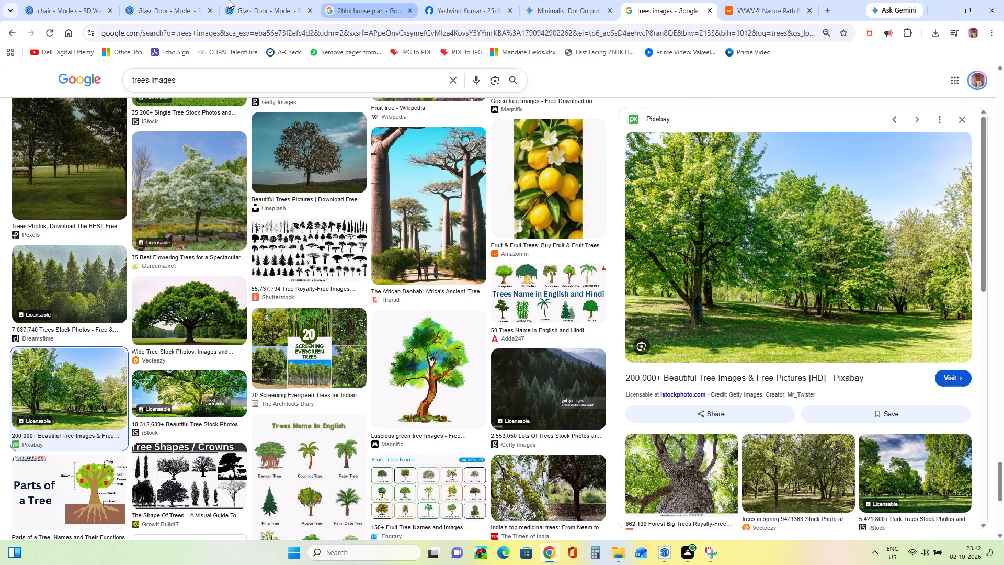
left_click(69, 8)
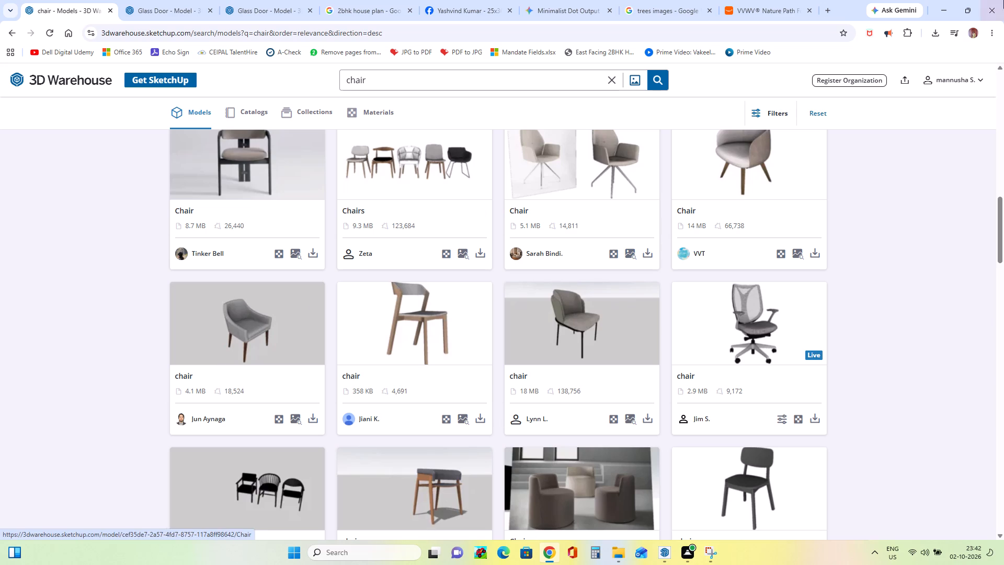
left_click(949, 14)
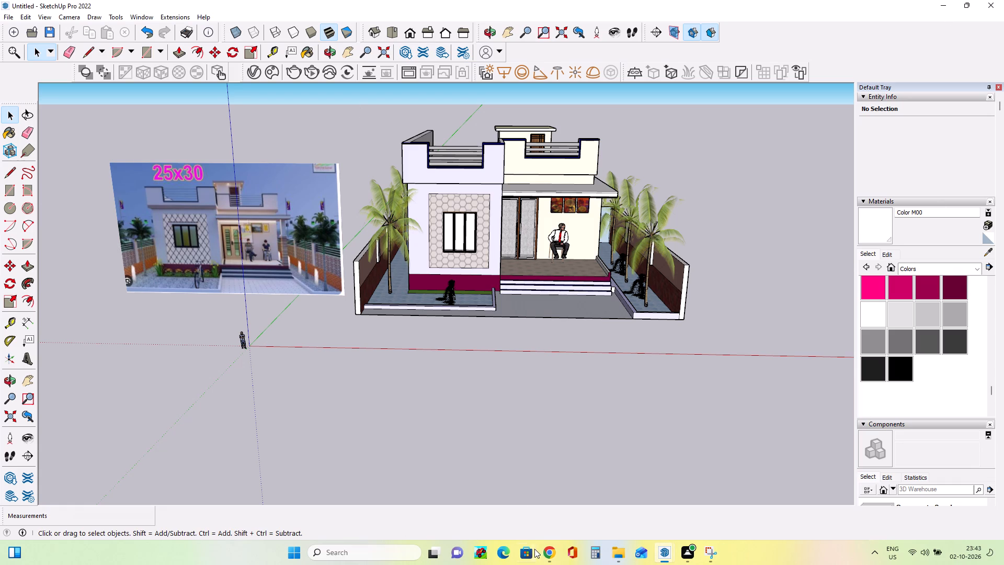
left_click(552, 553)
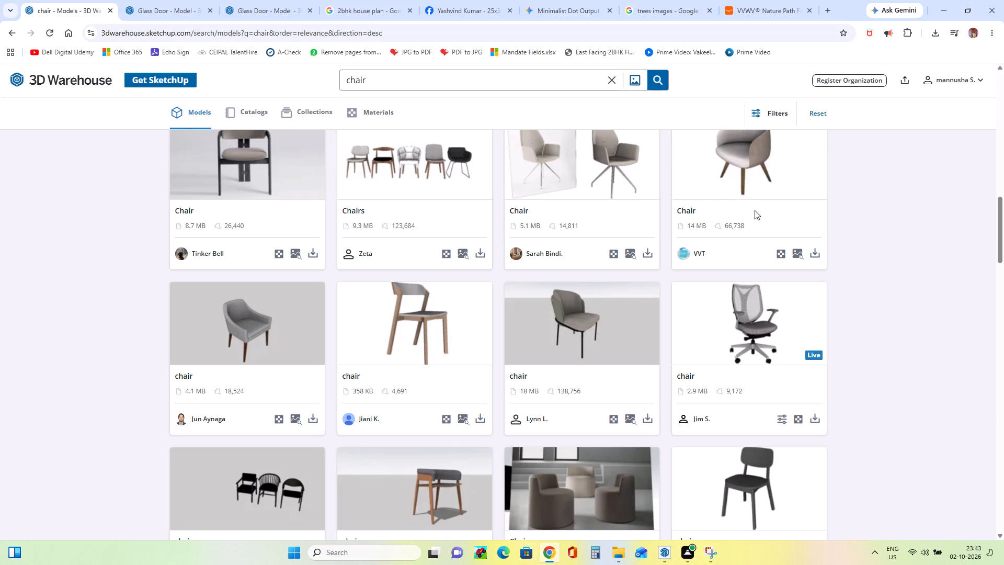
Close the Amazon forest poster page and return to the Pixabay tree photo preview.
left_click(788, 14)
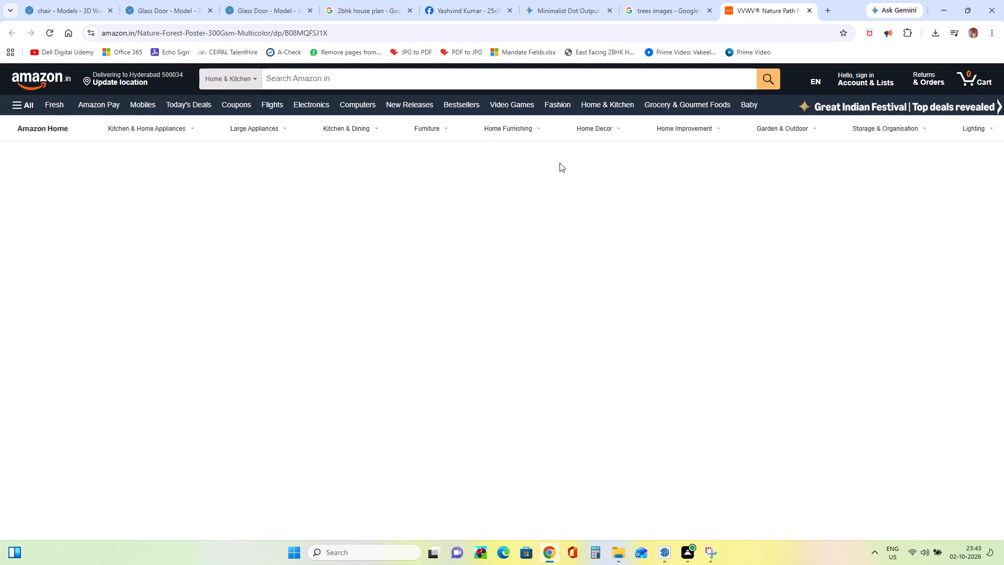
left_click(809, 13)
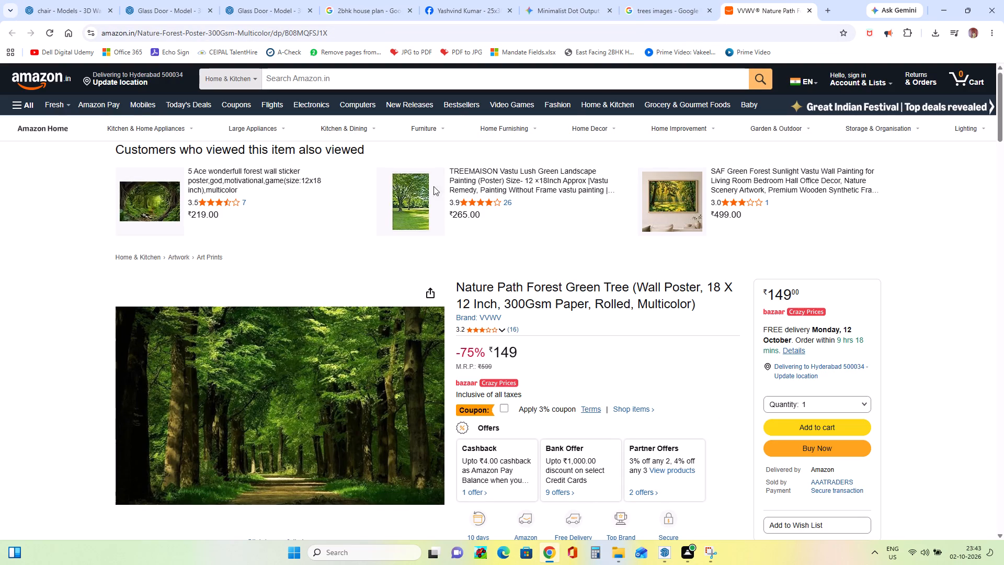
scroll(293, 377, "down", 2)
scroll(293, 376, "up", 1)
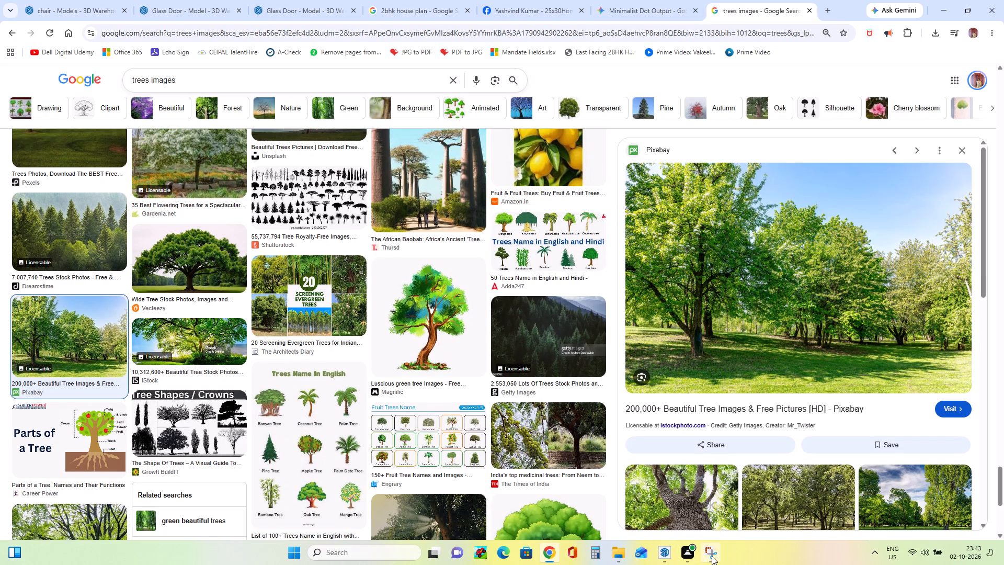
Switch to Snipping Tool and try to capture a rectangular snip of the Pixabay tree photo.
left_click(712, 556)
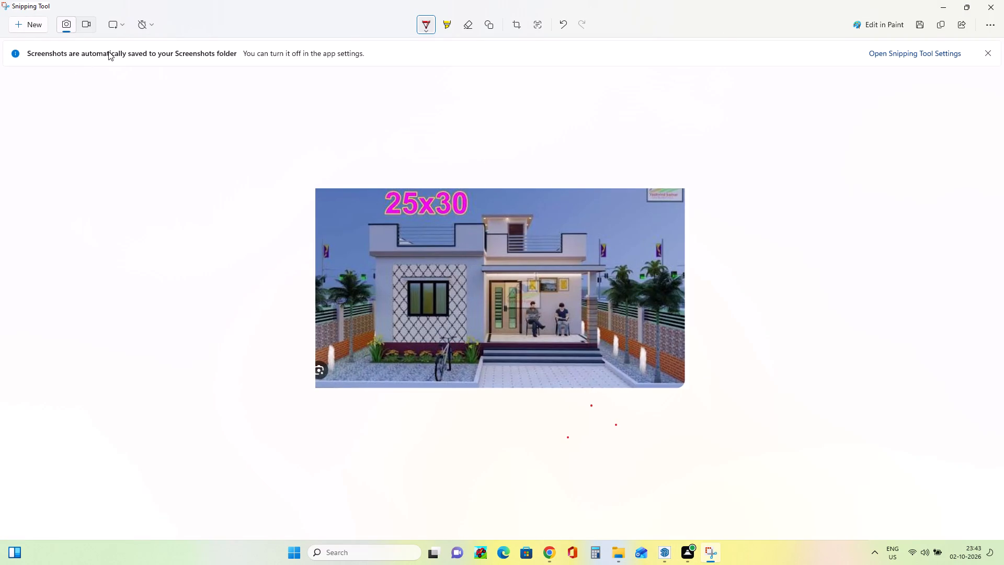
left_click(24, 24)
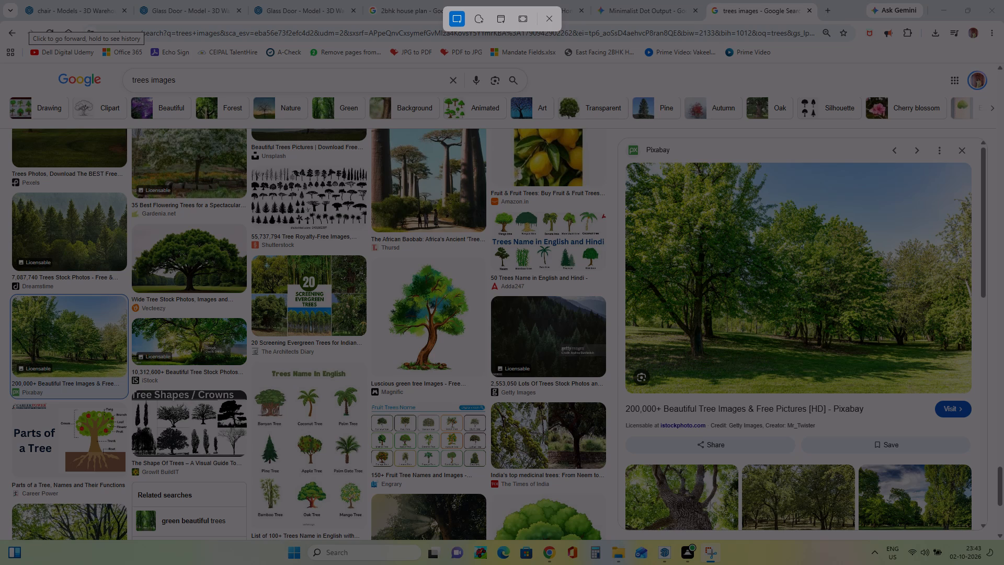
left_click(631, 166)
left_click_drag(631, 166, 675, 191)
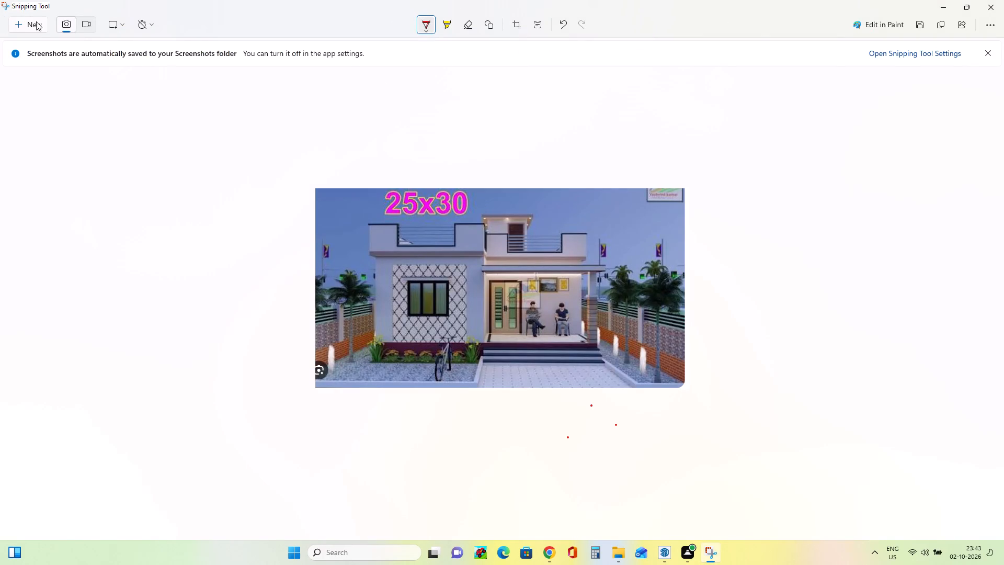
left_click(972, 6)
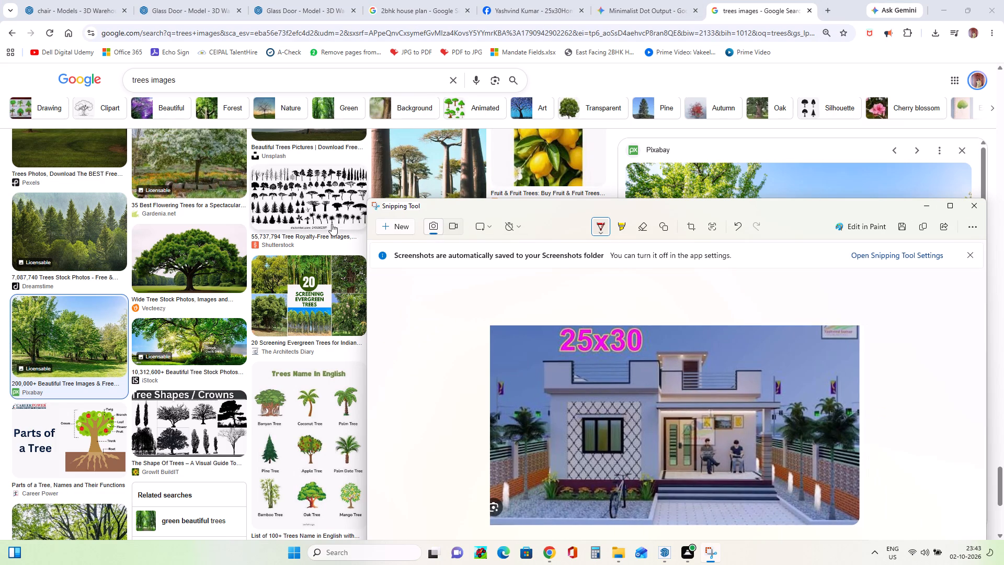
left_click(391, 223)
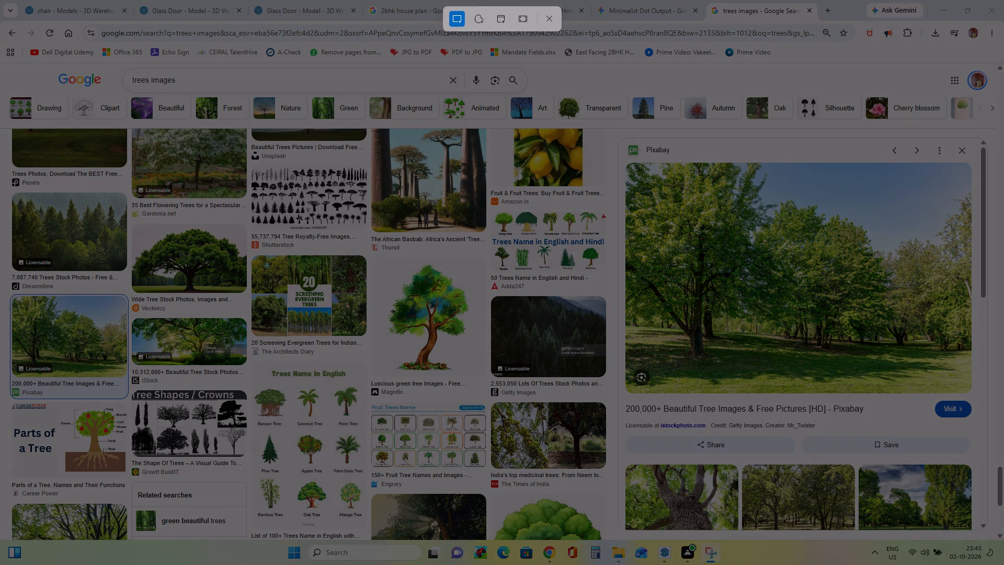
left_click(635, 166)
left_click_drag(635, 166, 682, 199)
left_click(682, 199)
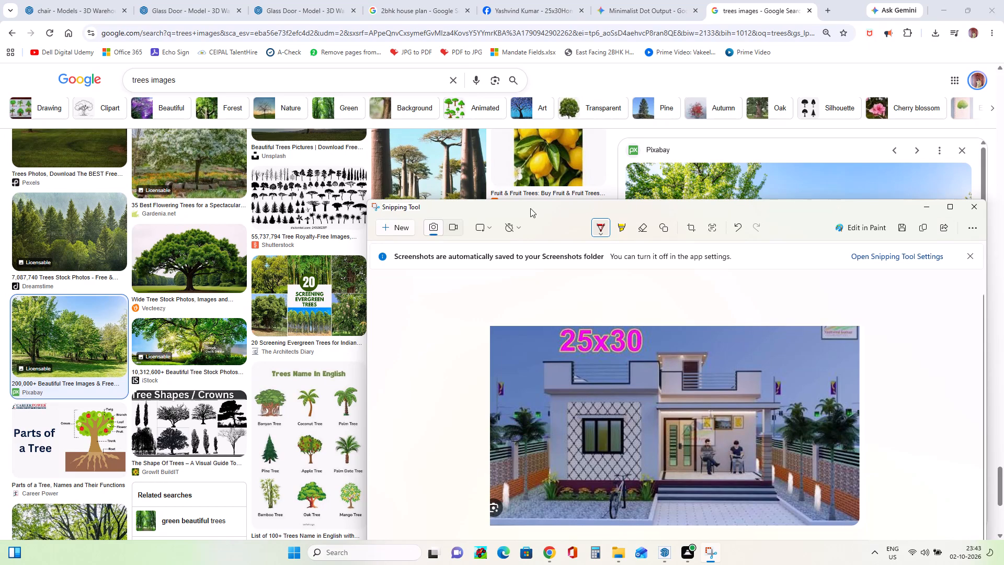
Capture a new rectangular snip covering nearly the whole Pixabay tree photo preview.
left_click(394, 228)
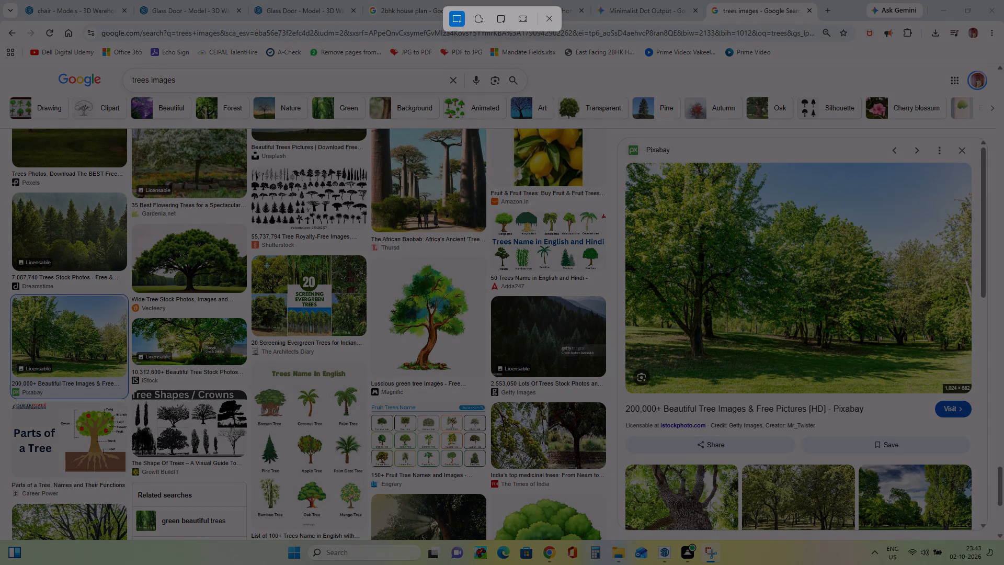
left_click_drag(636, 167, 879, 331)
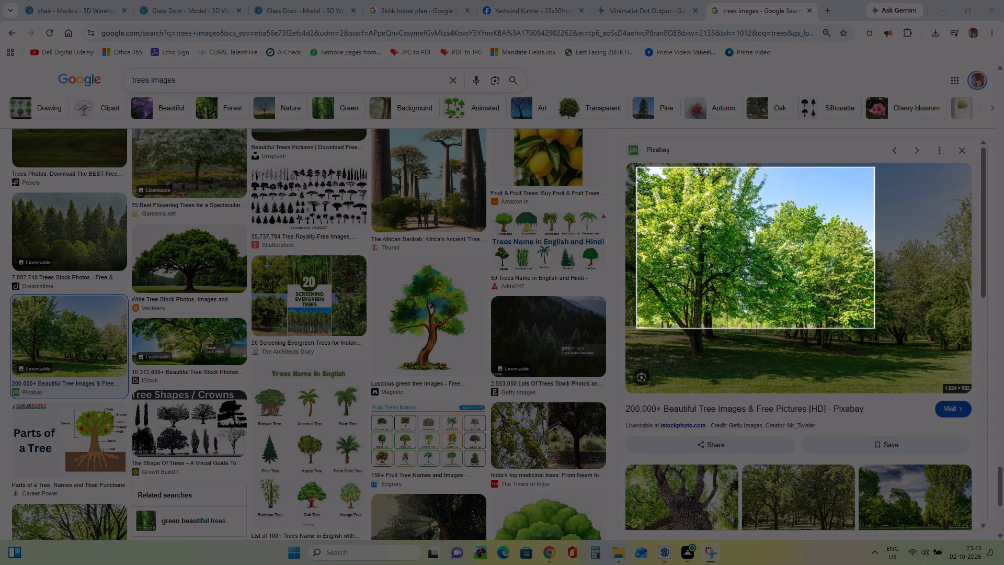
left_click_drag(879, 331, 969, 380)
double_click(969, 380)
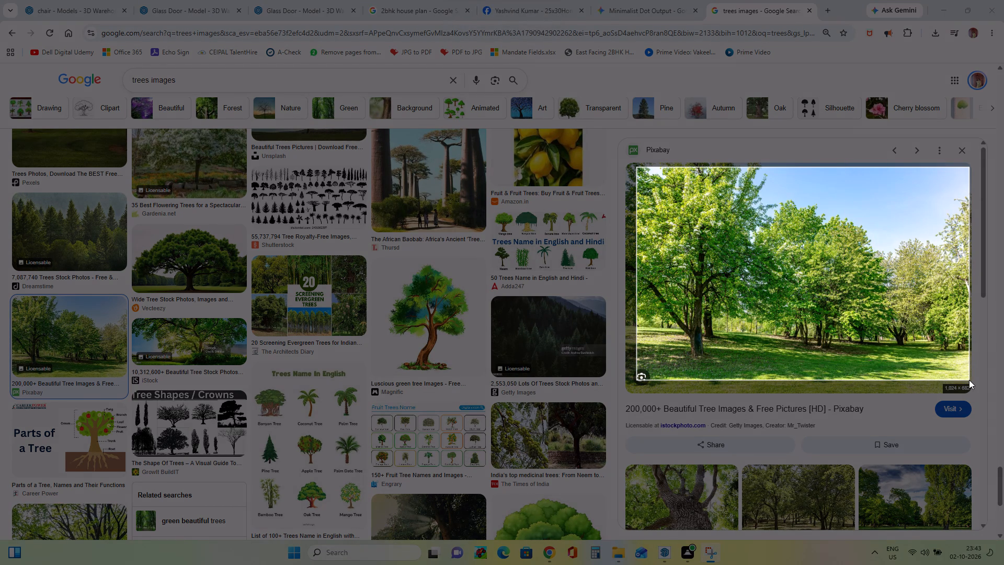
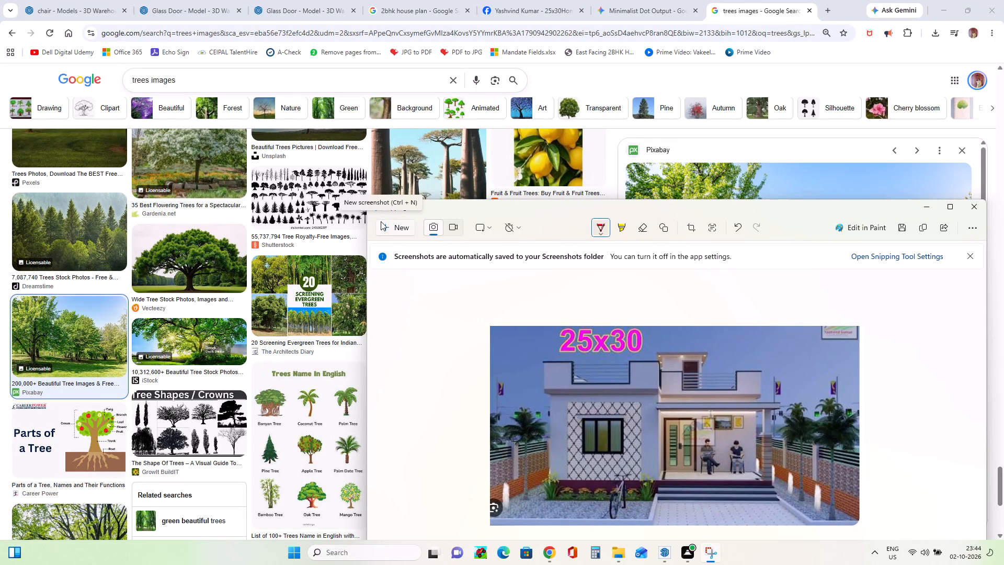
Capture a new rectangular snip of the Pixabay tree photo preview, covering the trees and the lawn.
scroll(317, 540, "up", 1)
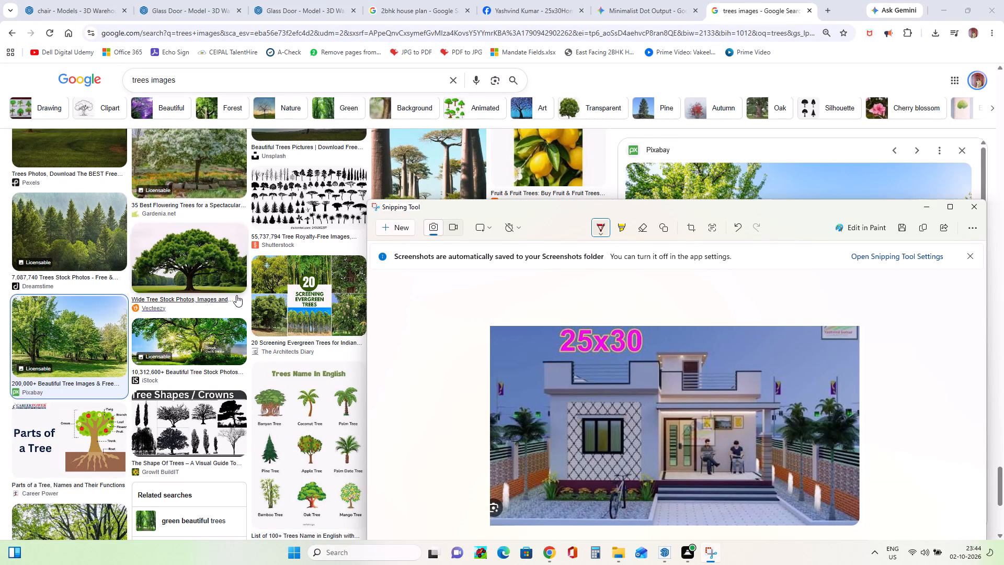
left_click(402, 225)
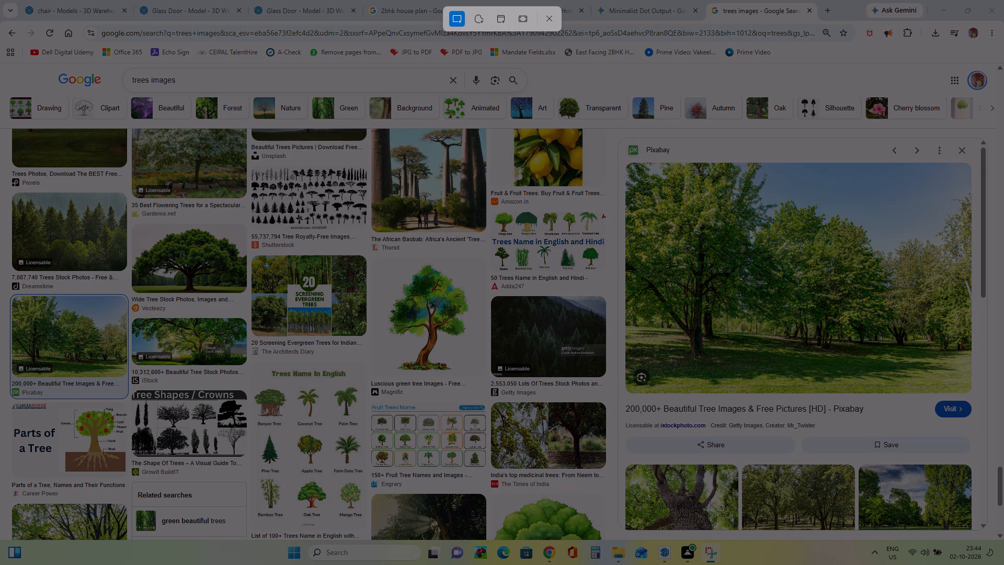
left_click_drag(629, 165, 978, 380)
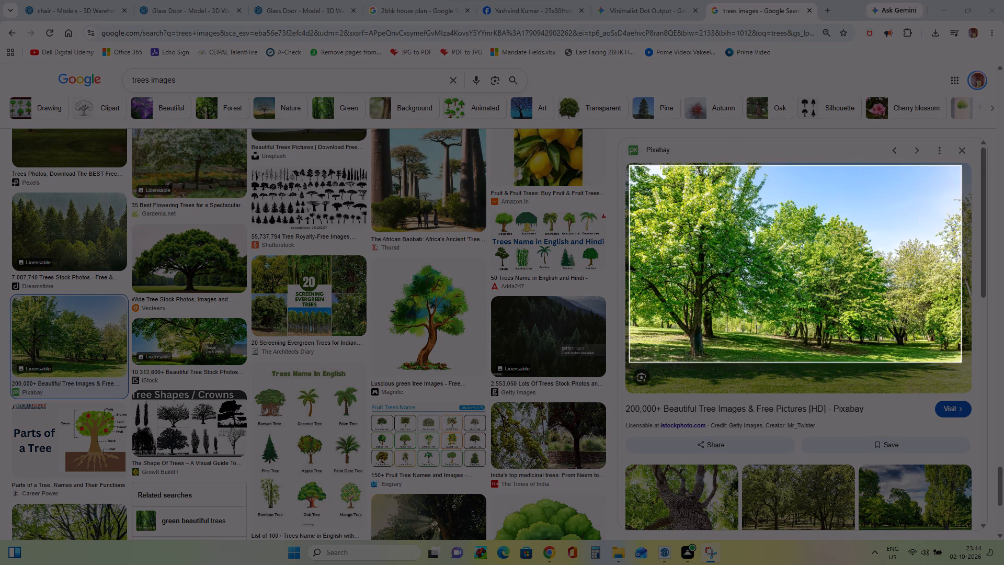
left_click_drag(978, 380, 987, 387)
left_click(986, 388)
triple_click(981, 387)
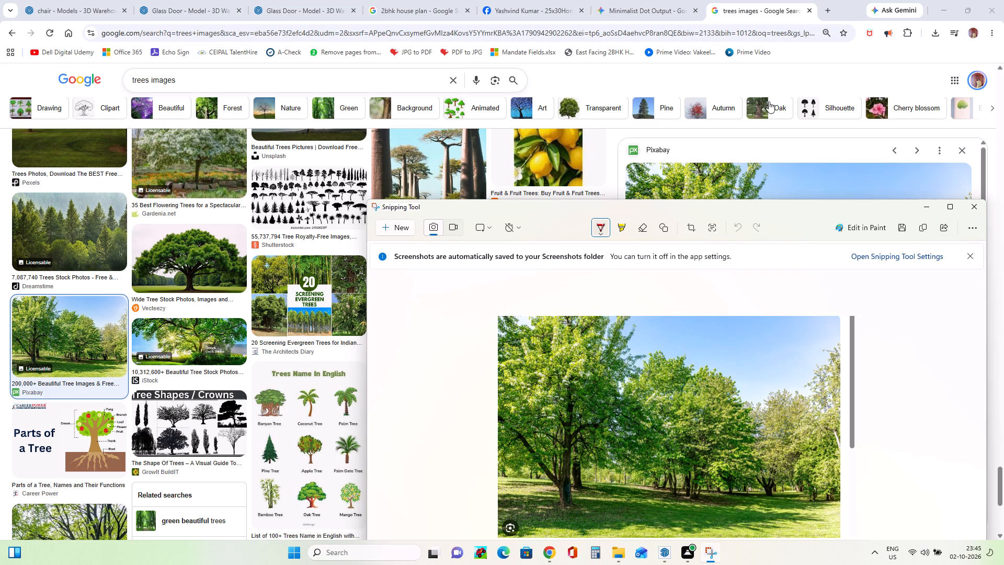
Save the tree snip to the Desktop as a PNG file named 22.
left_click(901, 231)
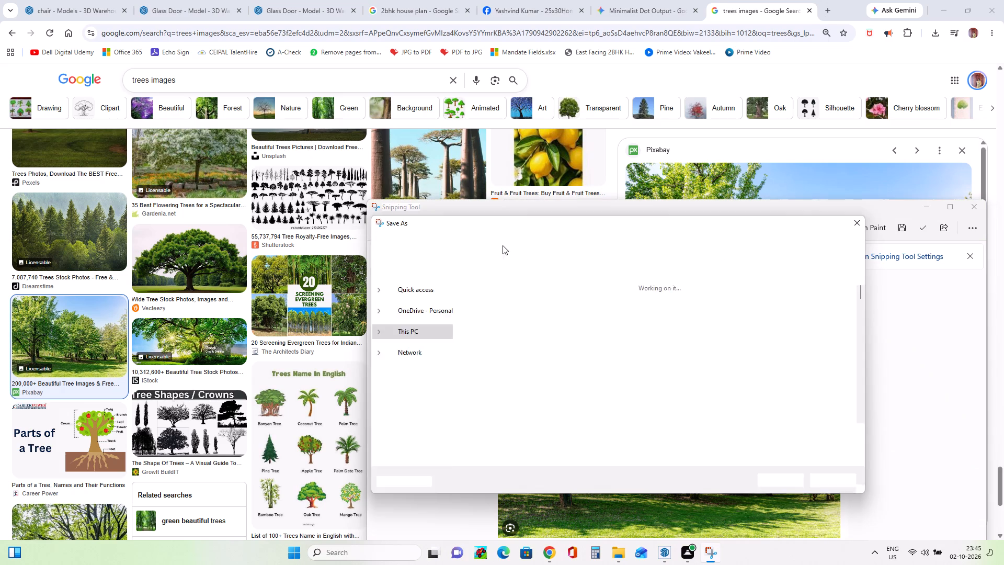
left_click(405, 309)
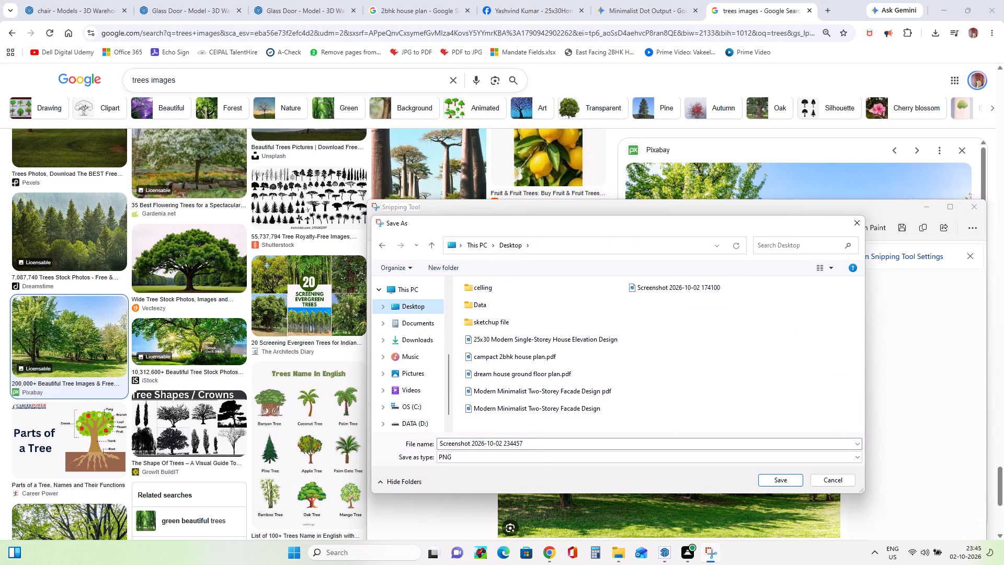
double_click(540, 439)
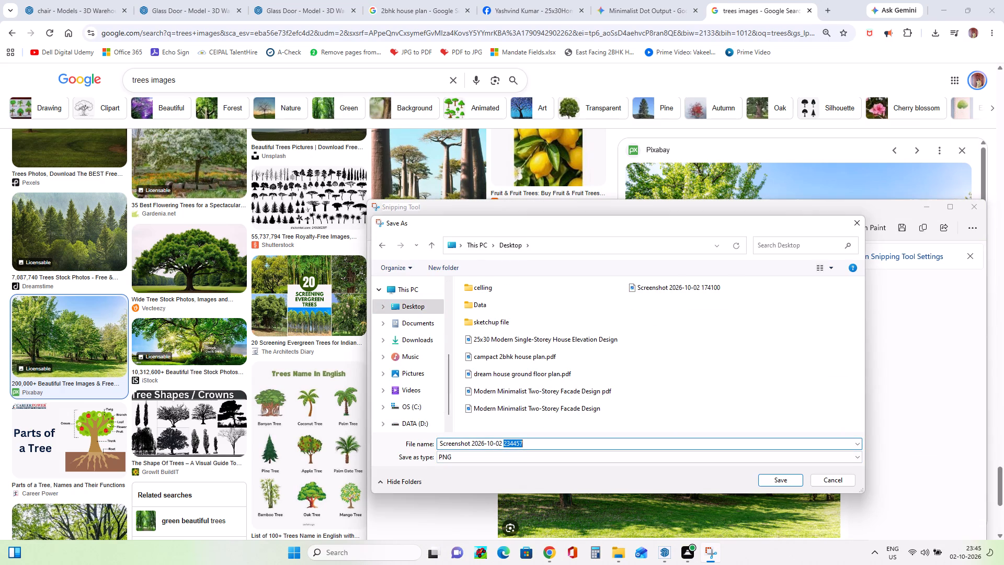
key("BackSpace")
key("BackSpace")
key("BackSpace")
key("BackSpace")
key("BackSpace")
key("BackSpace")
key("BackSpace")
key("BackSpace")
key("BackSpace")
key("BackSpace")
key("BackSpace")
key("BackSpace")
key("BackSpace")
key("BackSpace")
key("BackSpace")
key("BackSpace")
key("BackSpace")
key("BackSpace")
key("BackSpace")
key("BackSpace")
key("BackSpace")
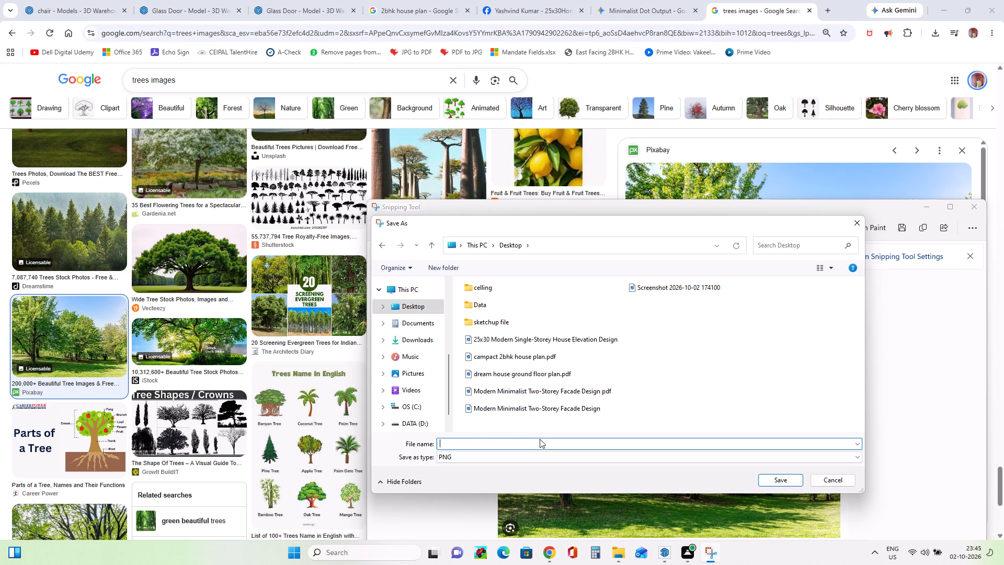
type("22")
key("Return")
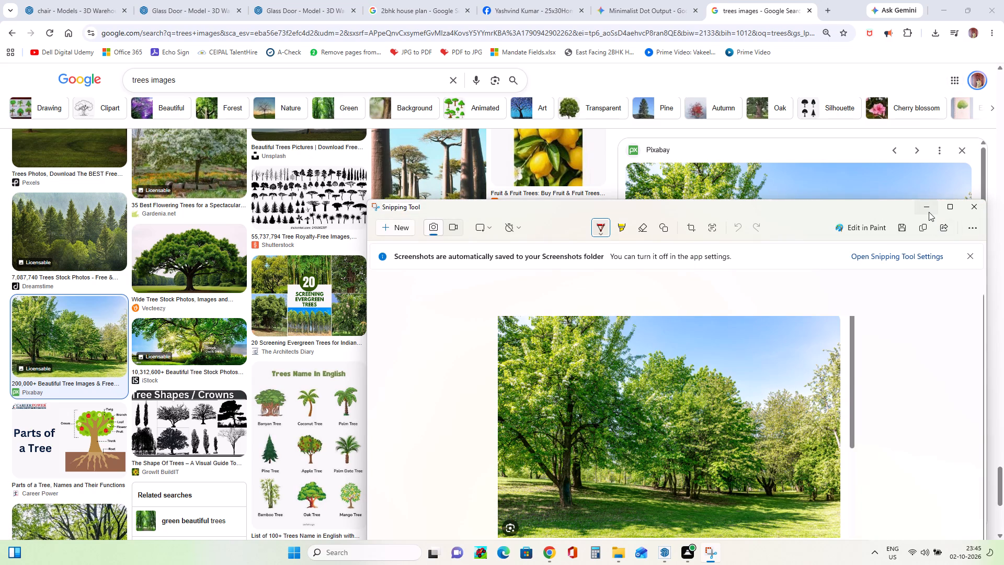
Switch back to SketchUp and delete the 25x30 reference image standing beside the house model.
left_click(929, 212)
left_click(941, 9)
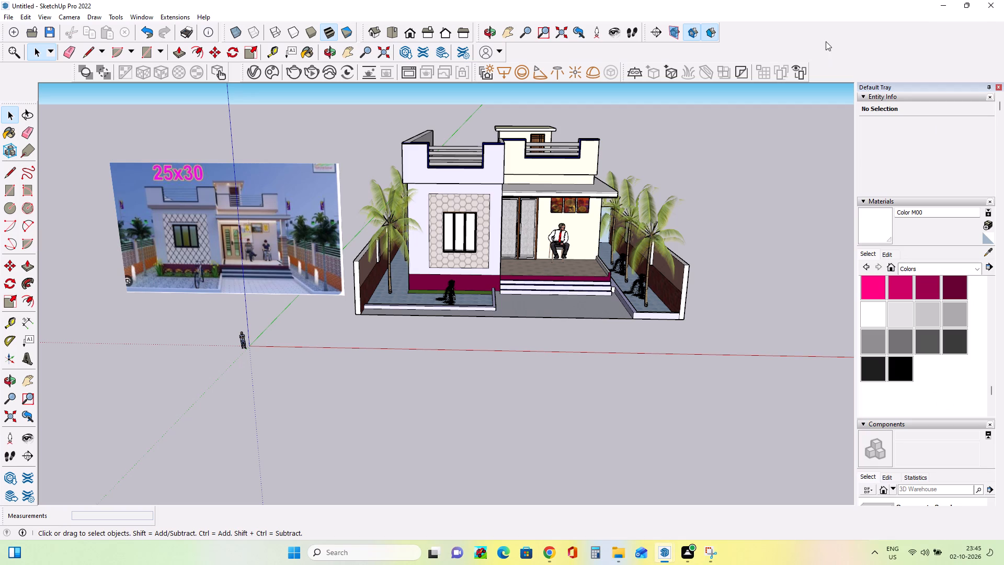
middle_click_drag(250, 354, 358, 317)
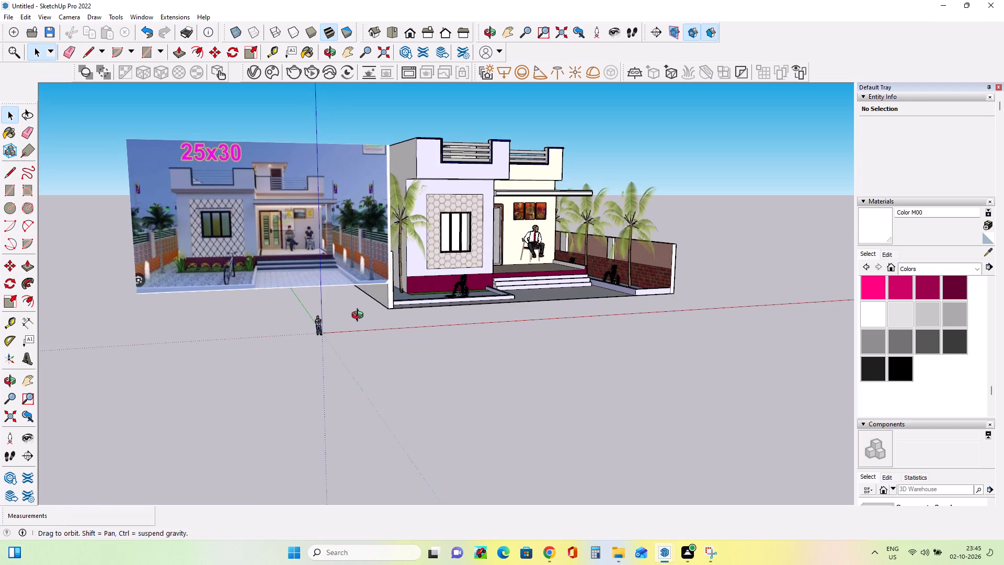
middle_click_drag(436, 310, 368, 353)
left_click(235, 253)
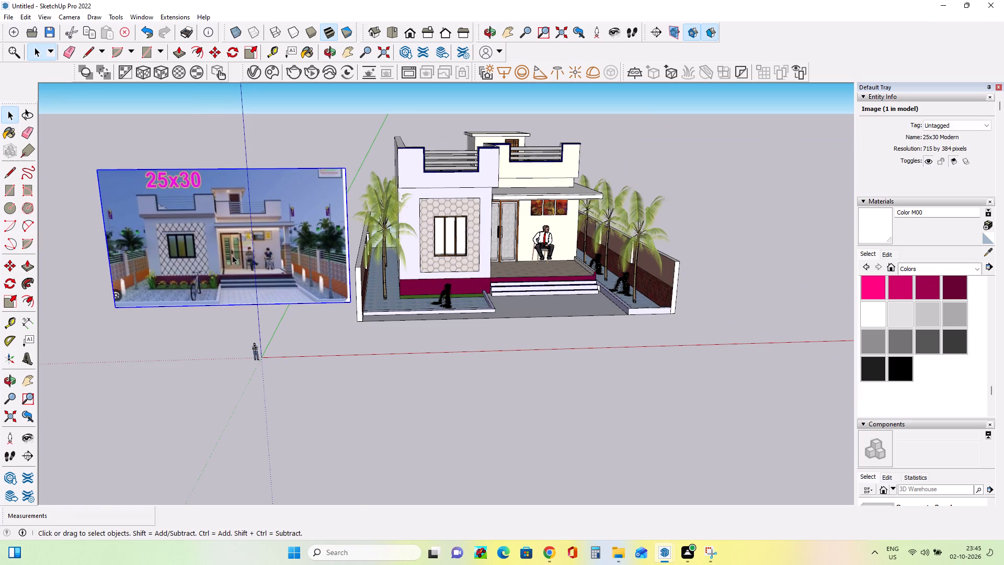
key("Delete")
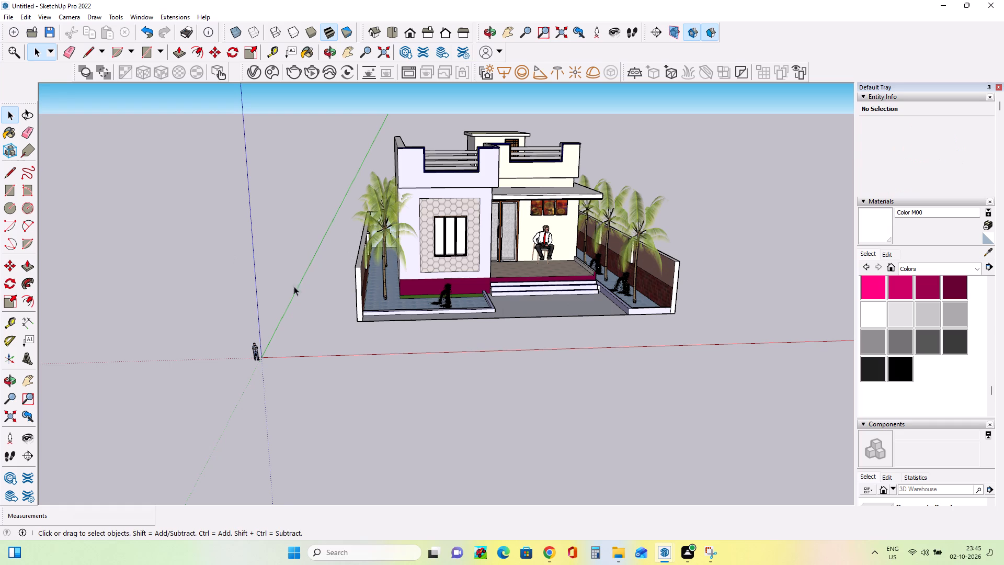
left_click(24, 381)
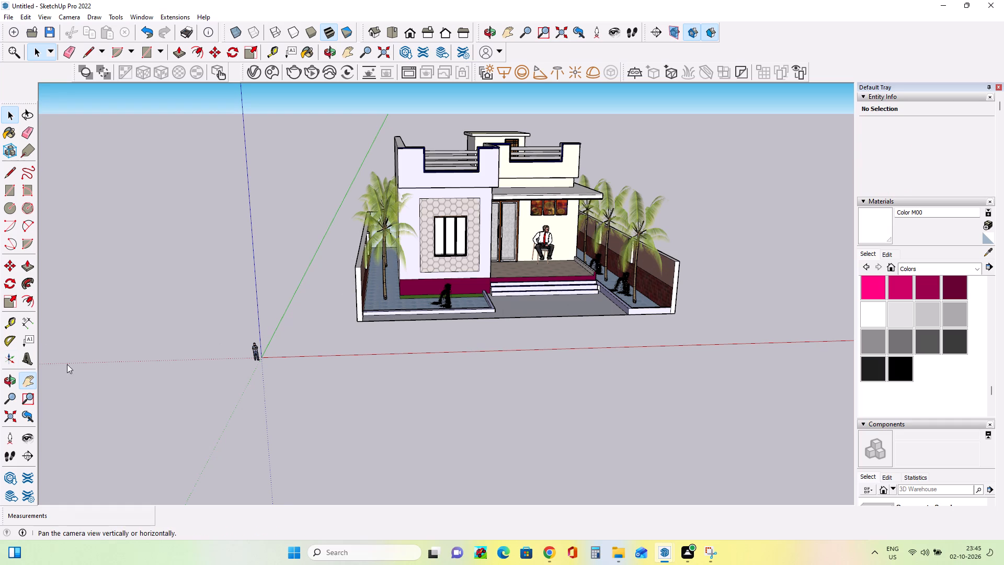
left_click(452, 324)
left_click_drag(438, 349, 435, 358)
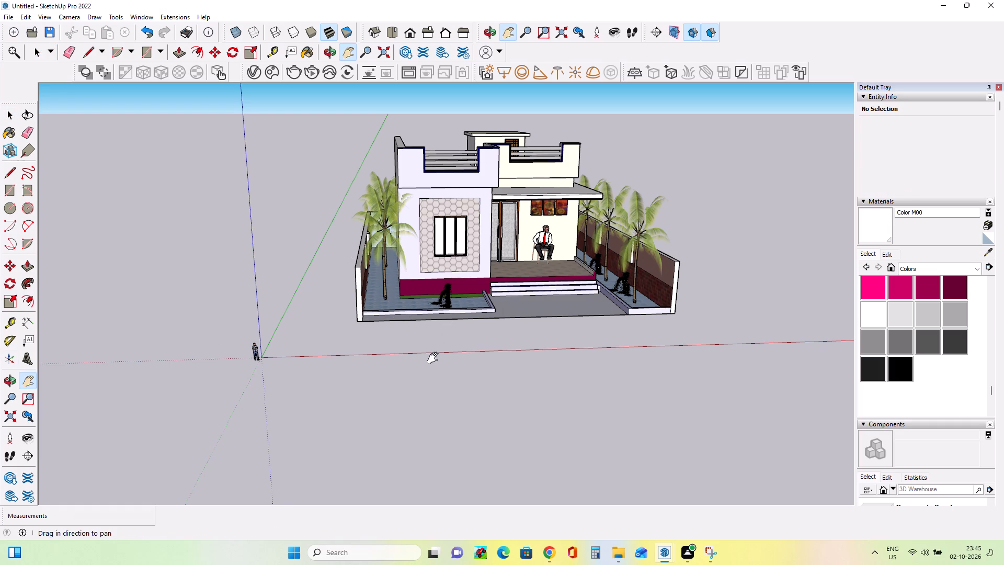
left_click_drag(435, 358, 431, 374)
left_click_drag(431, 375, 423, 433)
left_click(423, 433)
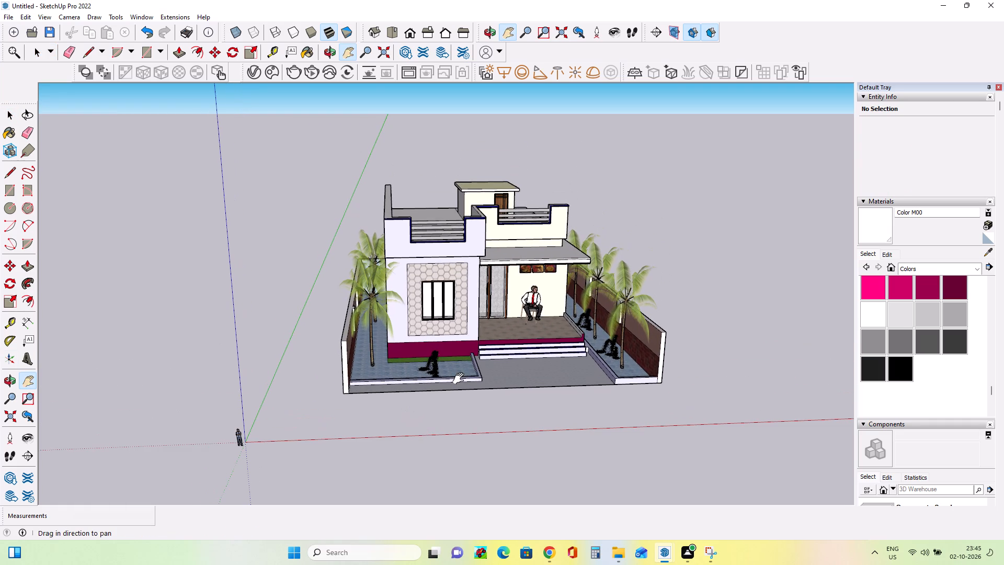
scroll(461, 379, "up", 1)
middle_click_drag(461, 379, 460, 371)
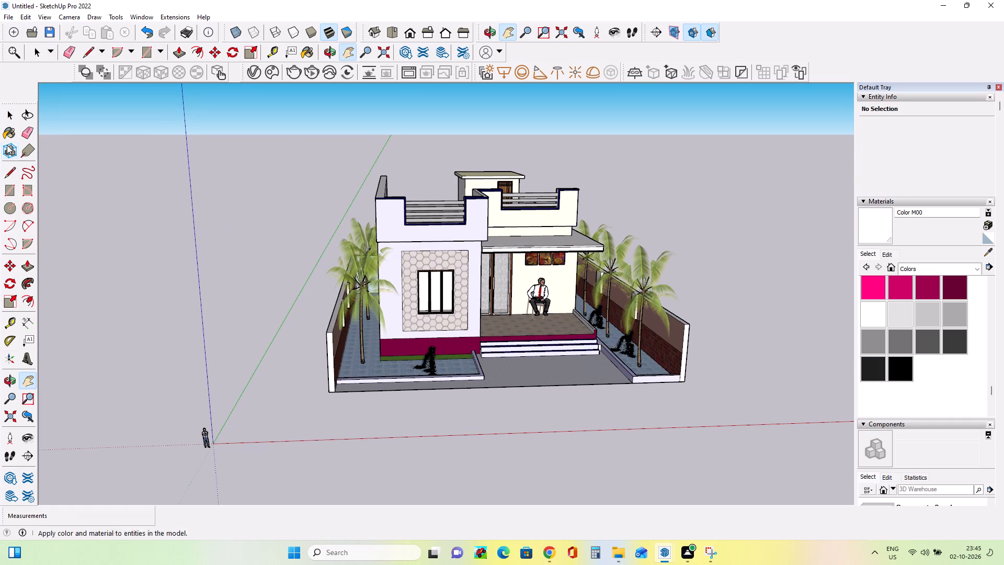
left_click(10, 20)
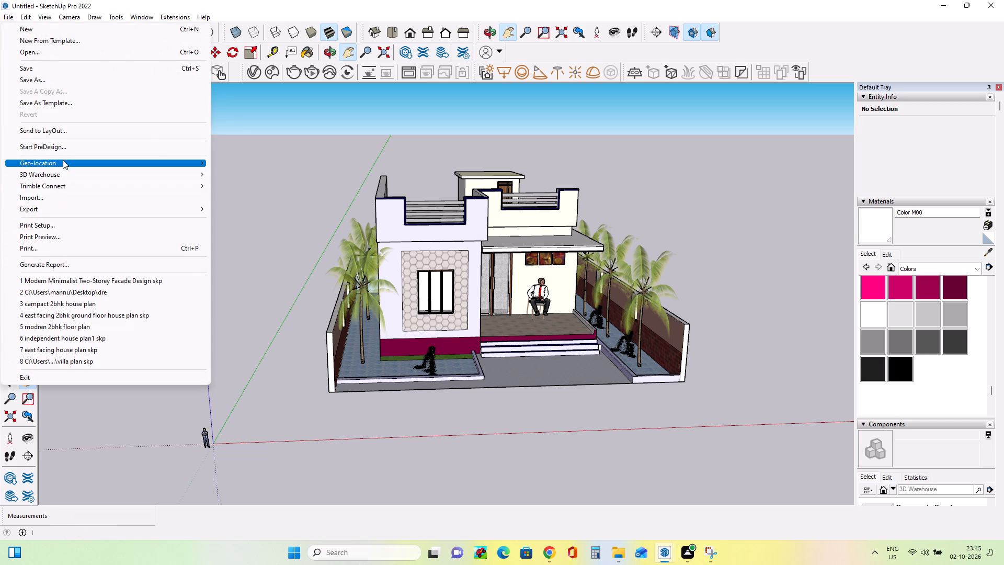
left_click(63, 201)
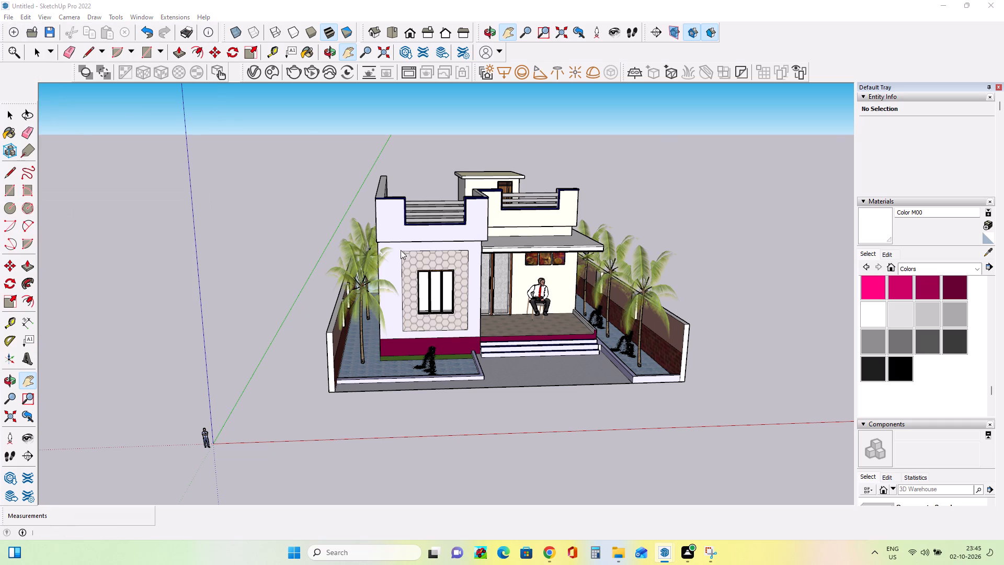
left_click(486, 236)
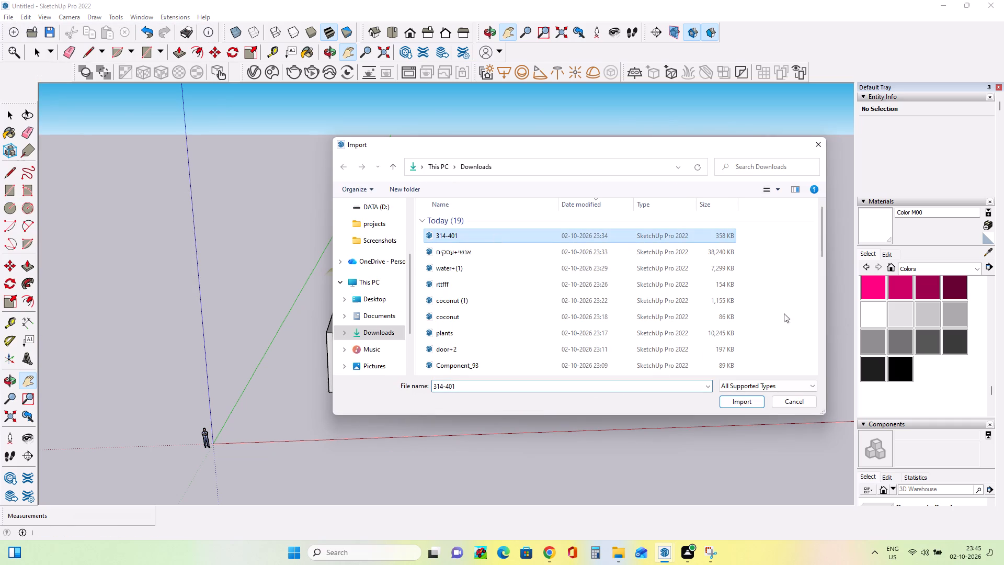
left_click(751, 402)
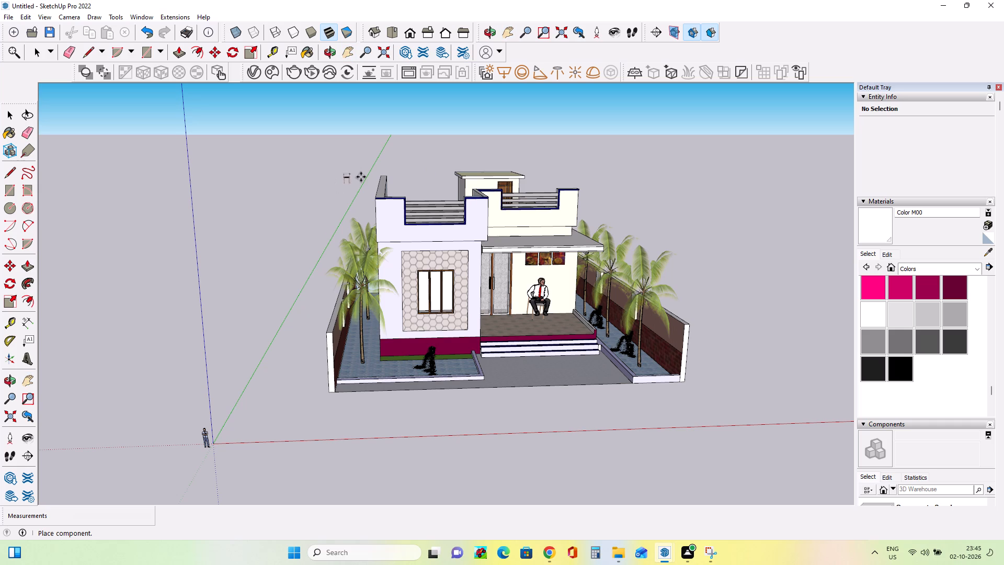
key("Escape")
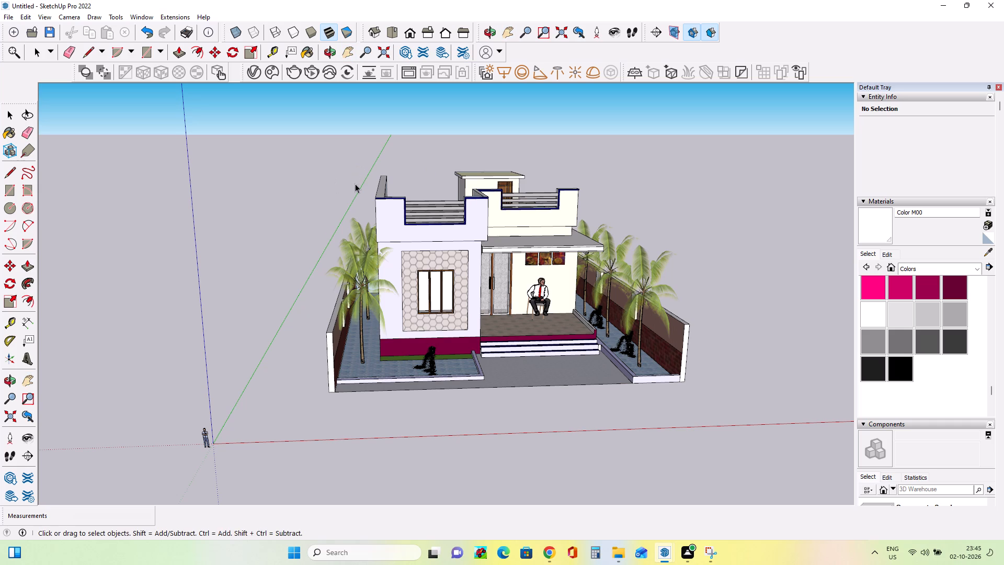
Import file 22 from the Desktop as an image and place it upright above the house roof.
left_click(9, 18)
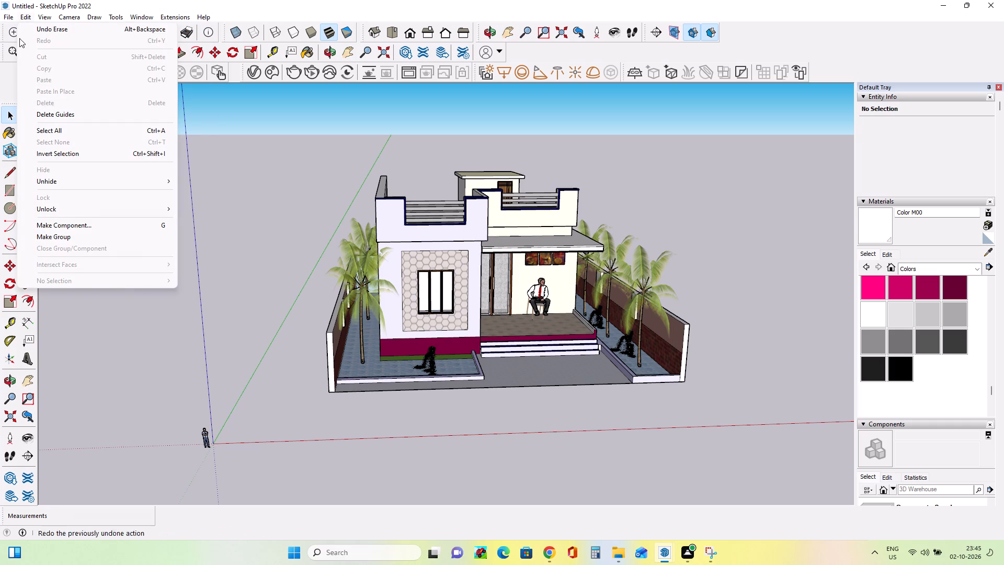
left_click(19, 200)
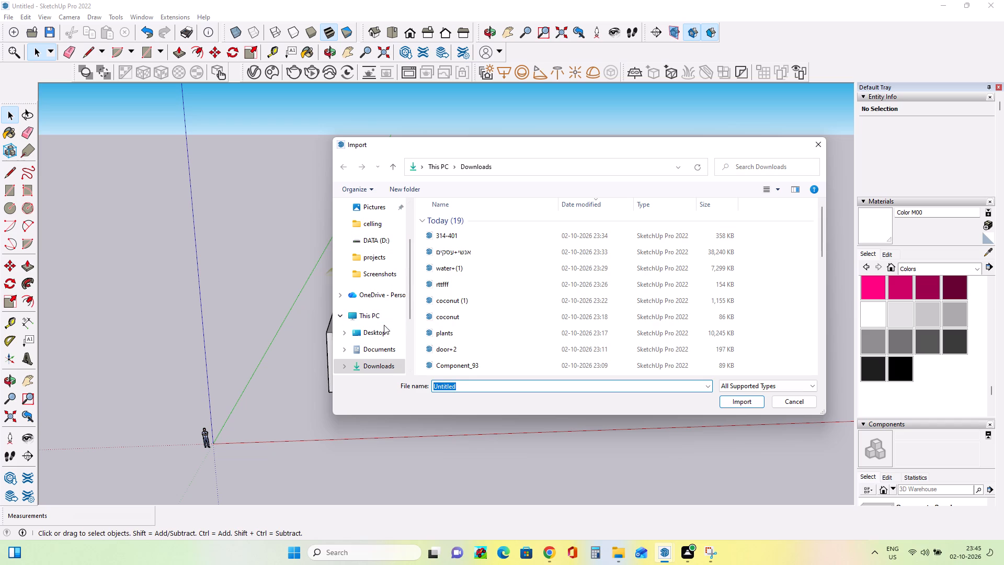
scroll(384, 325, "up", 1)
left_click(381, 352)
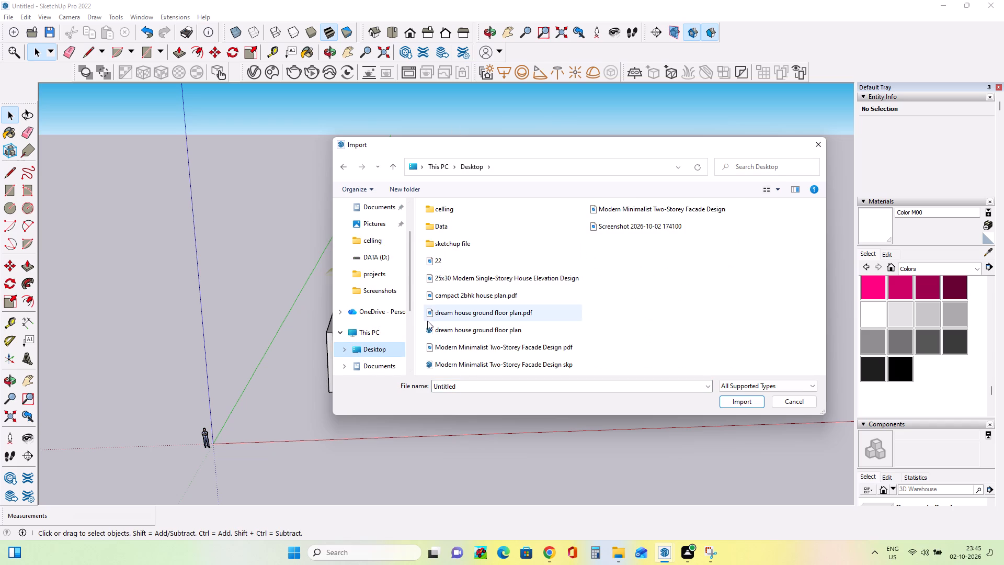
left_click(437, 265)
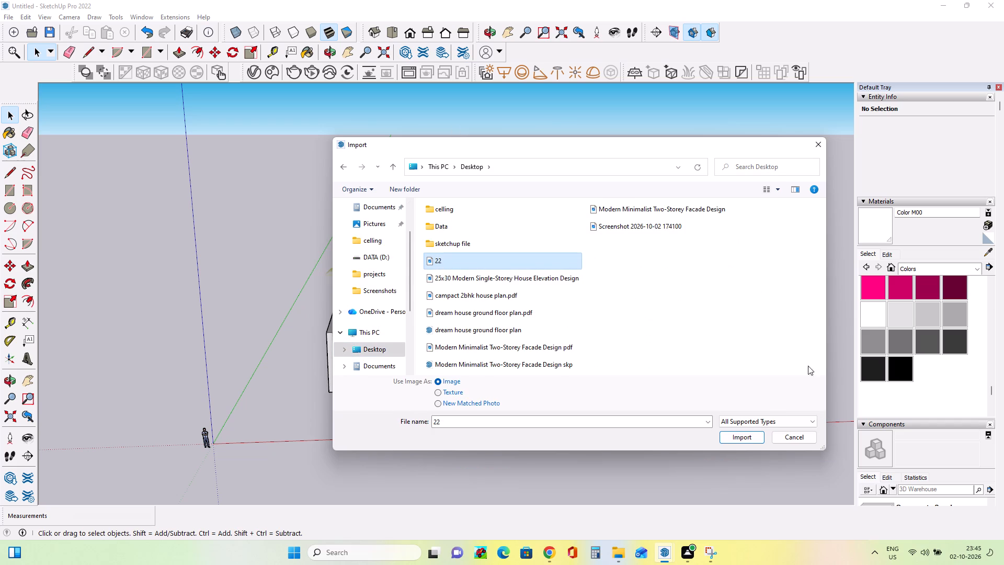
left_click(740, 435)
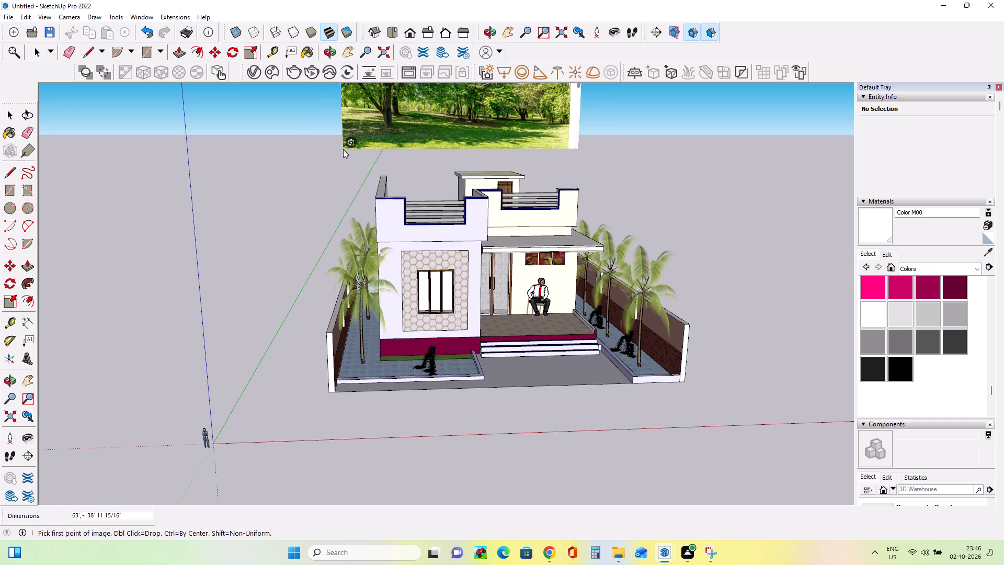
left_click(343, 149)
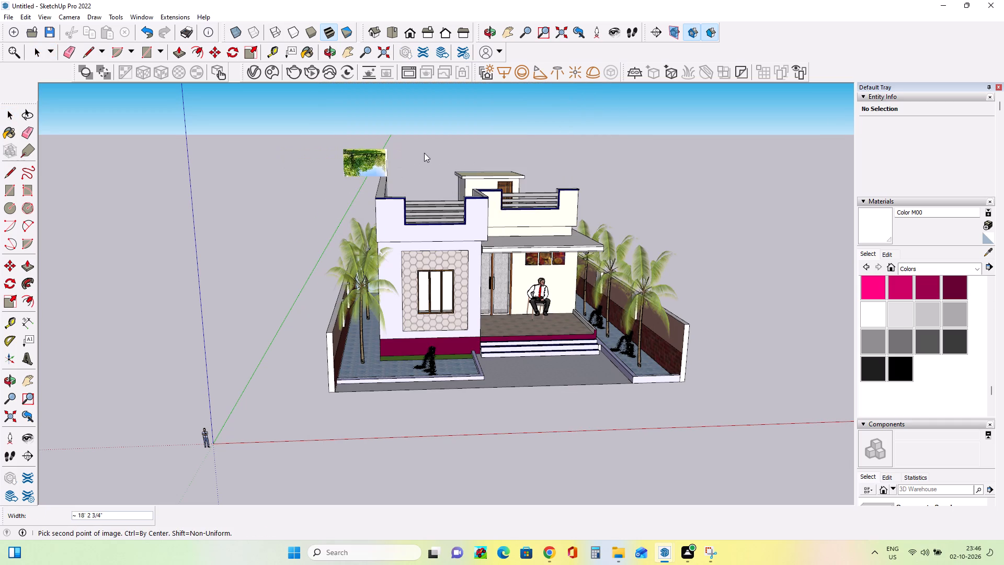
left_click(502, 117)
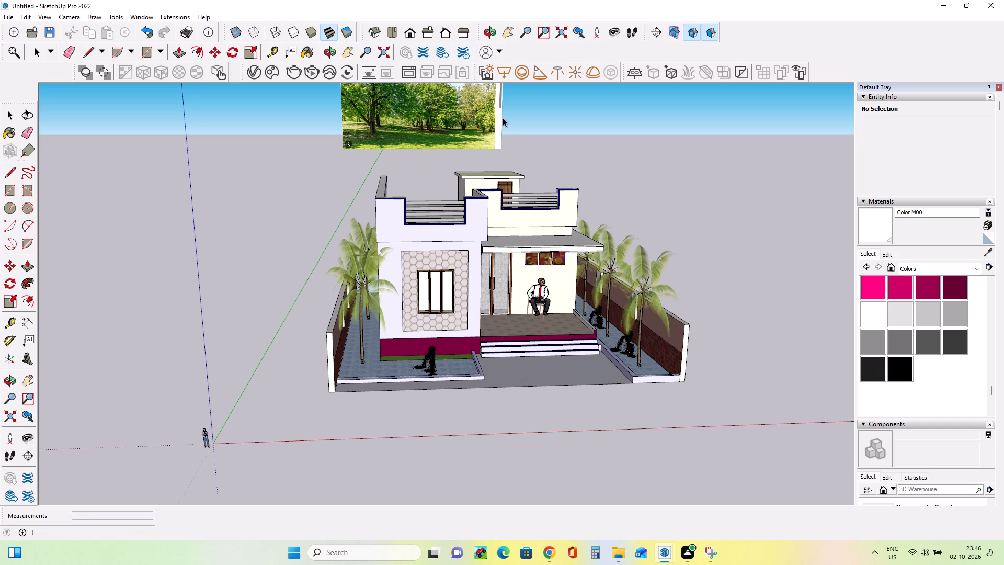
Move the tree image by its lower corner about 131' toward the back of the house.
scroll(565, 156, "down", 8)
middle_click_drag(461, 163, 580, 217)
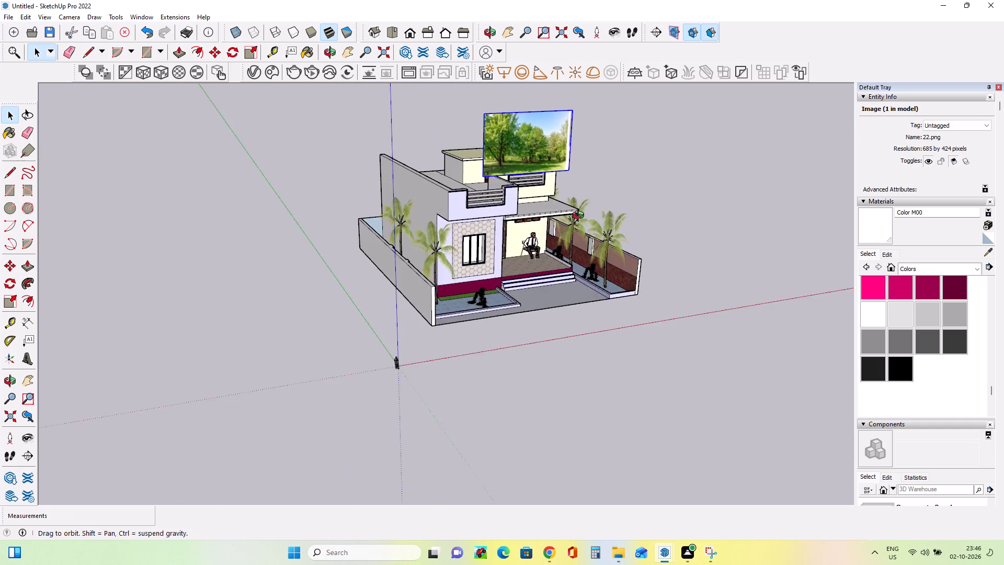
middle_click_drag(580, 217, 607, 224)
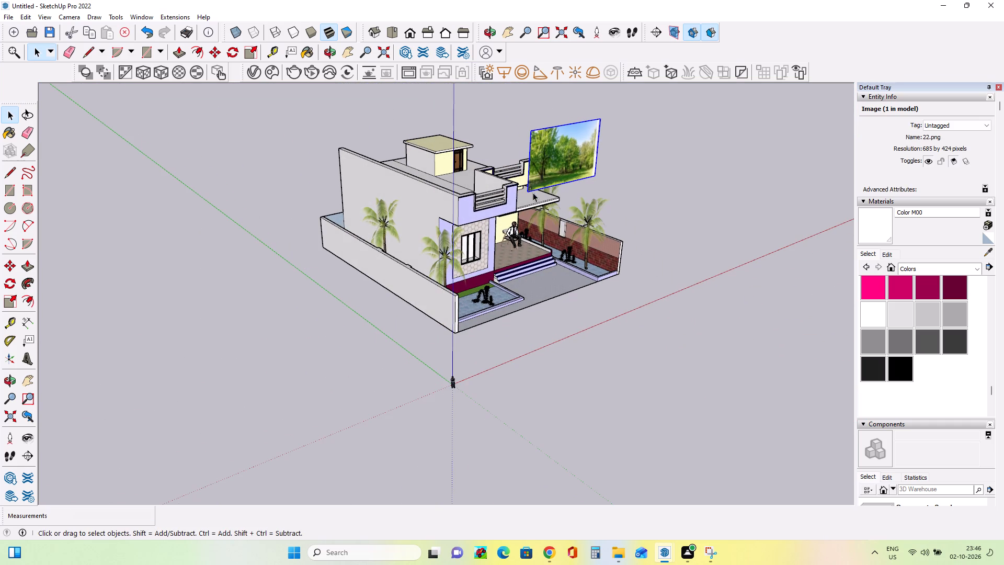
left_click(10, 265)
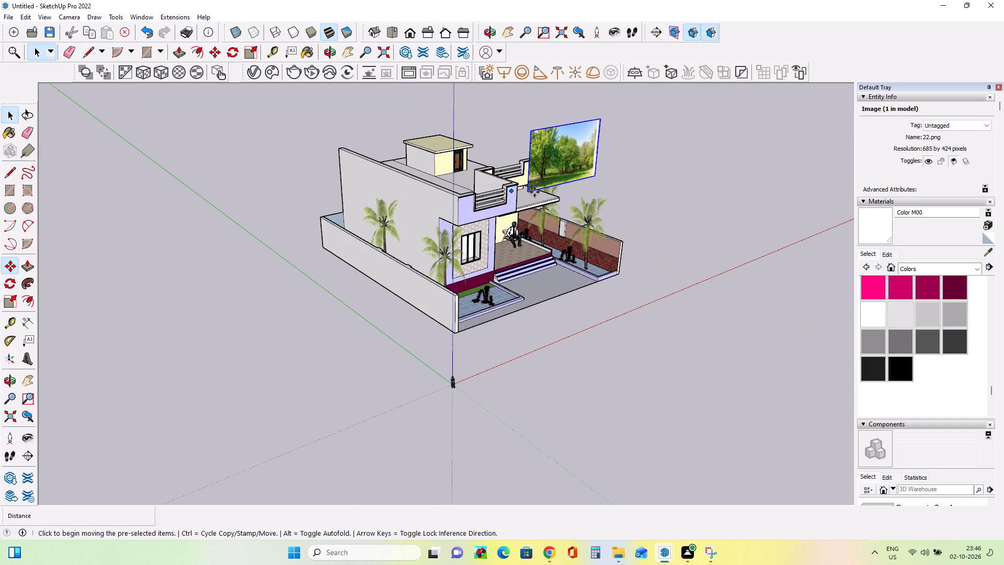
left_click(529, 192)
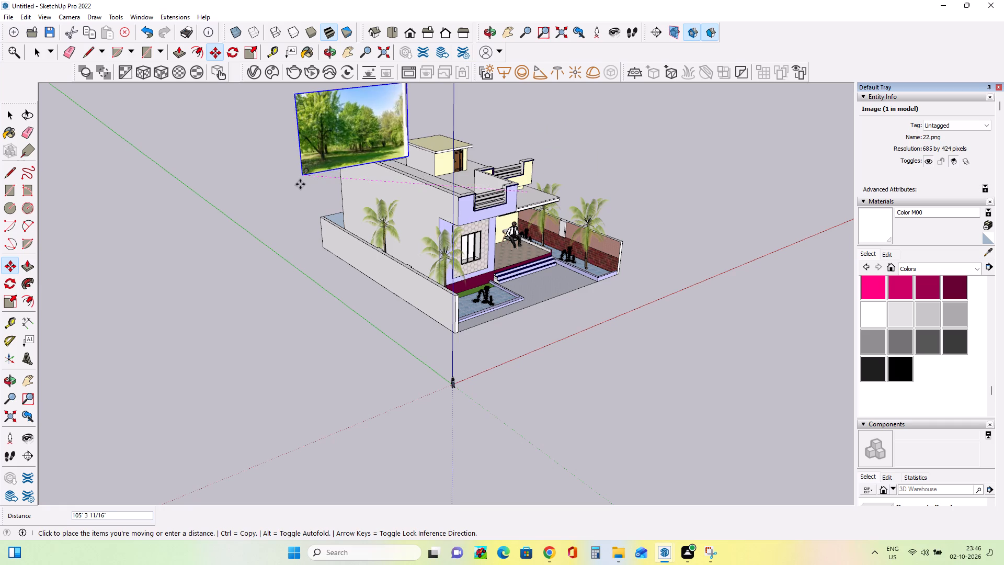
double_click(295, 154)
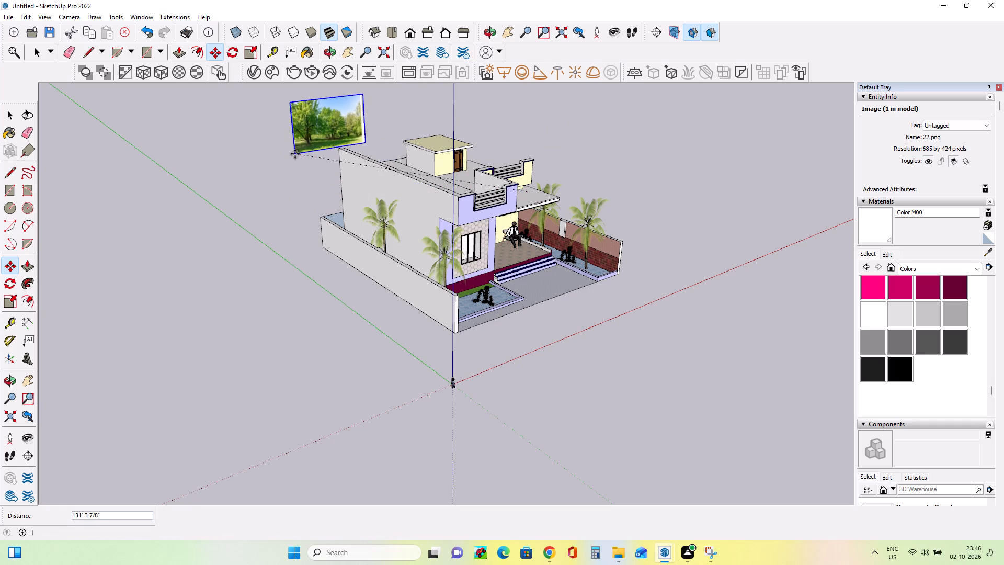
middle_click_drag(329, 156, 568, 146)
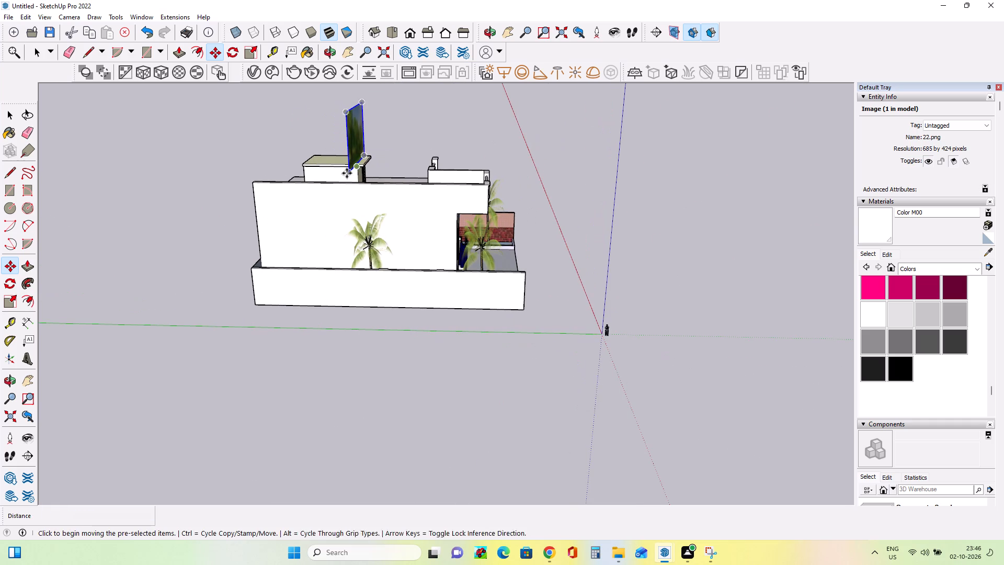
Move the tree image down off the roof level in several passes and place it against the rear of the house.
left_click(349, 173)
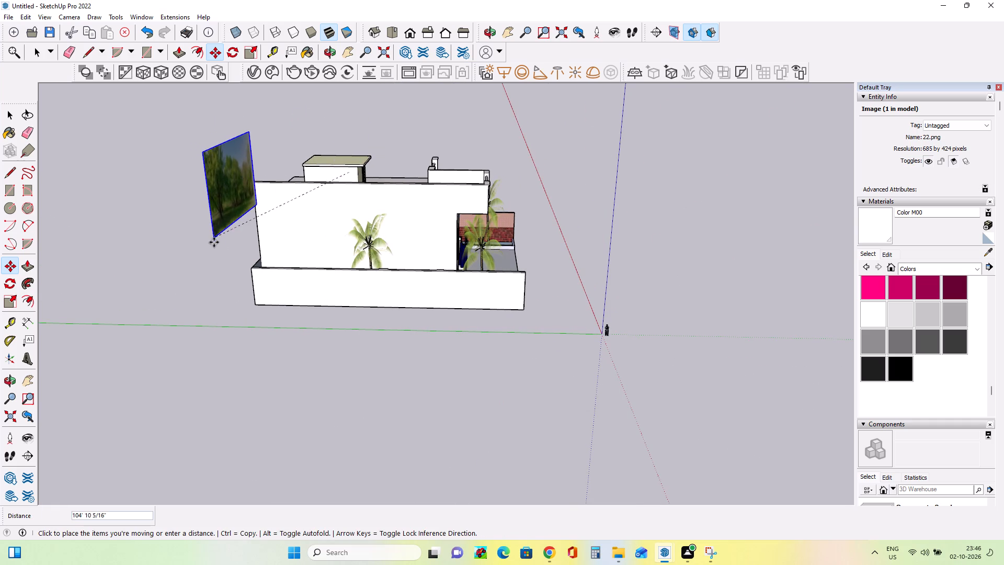
double_click(196, 227)
middle_click_drag(229, 234, 430, 178)
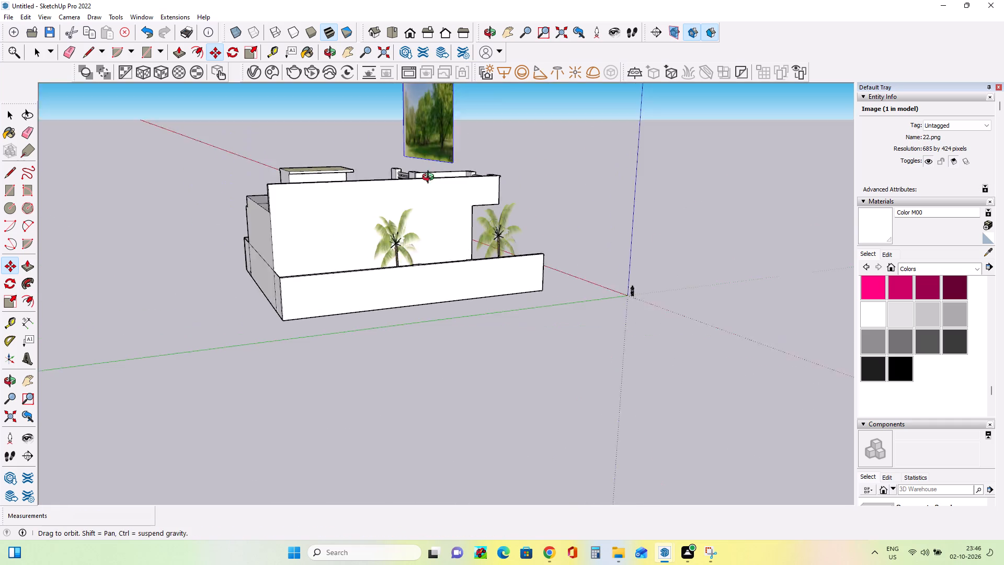
middle_click_drag(430, 178, 463, 174)
double_click(553, 108)
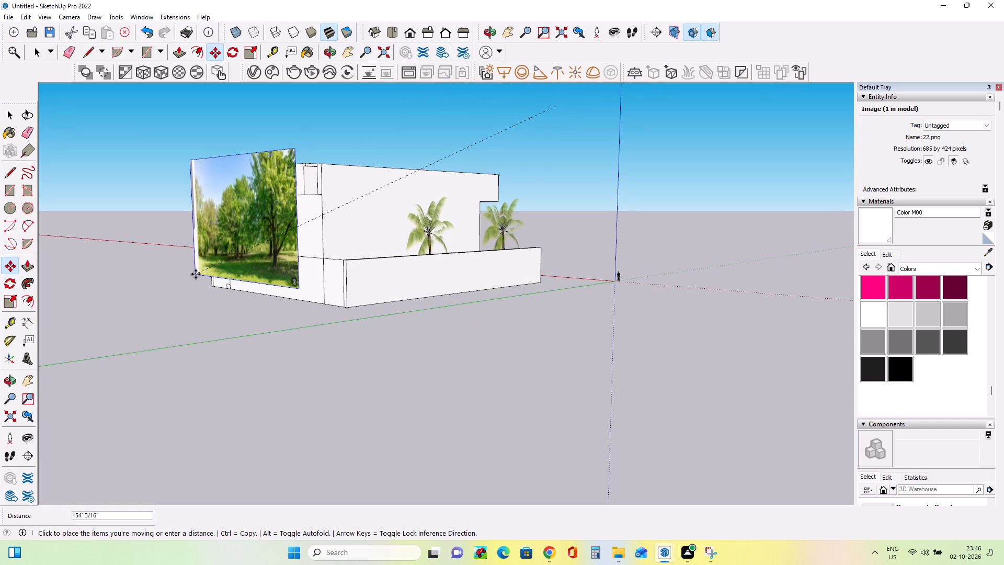
double_click(196, 274)
middle_click_drag(309, 266, 308, 300)
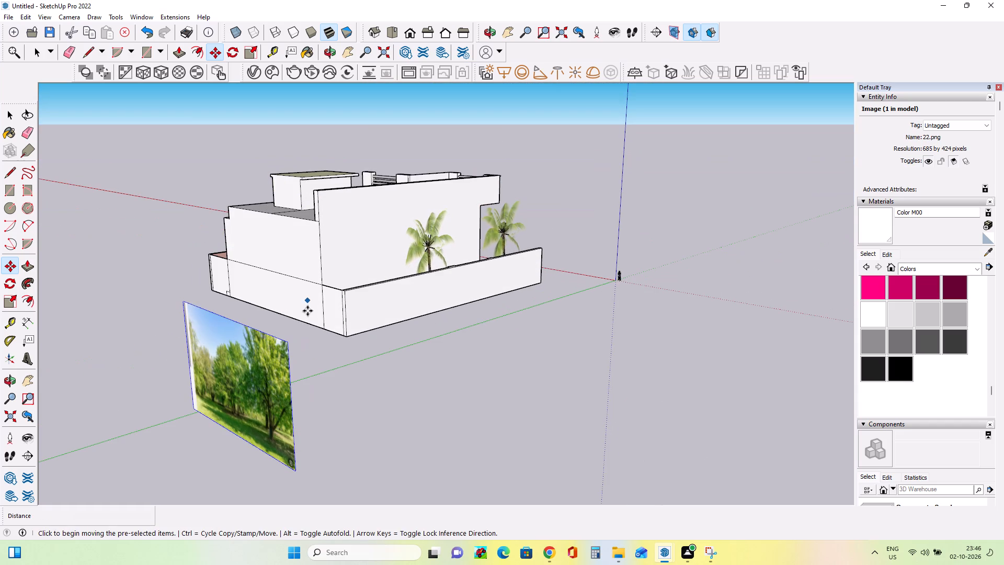
left_click(288, 343)
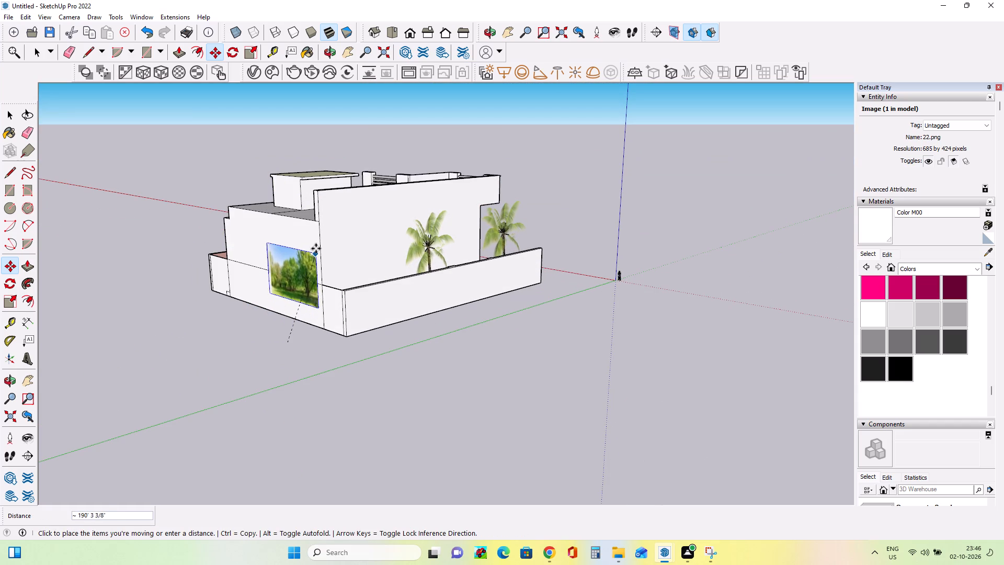
left_click(293, 240)
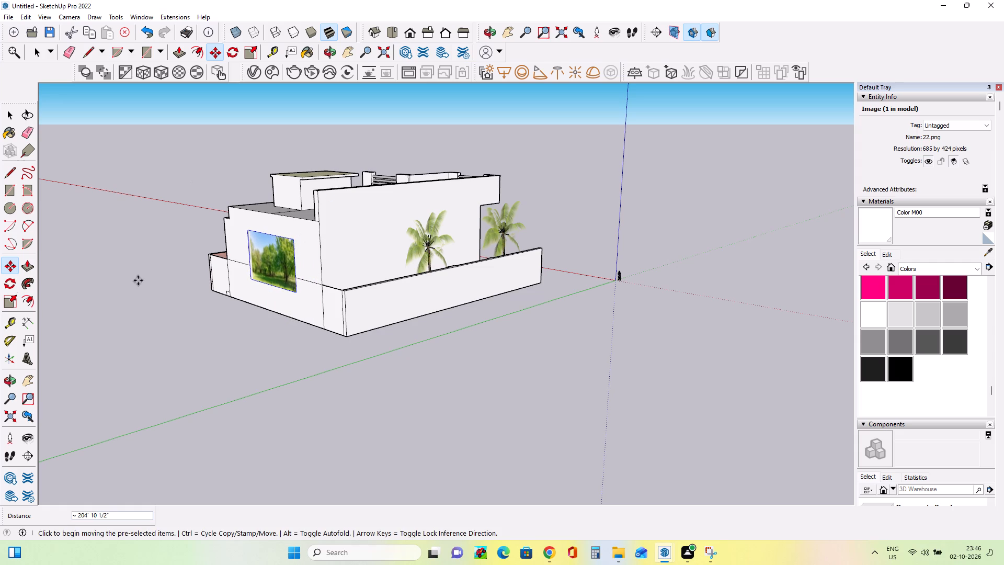
Scale the tree image's width by about 1.92 toward the house's rear corner.
left_click(7, 300)
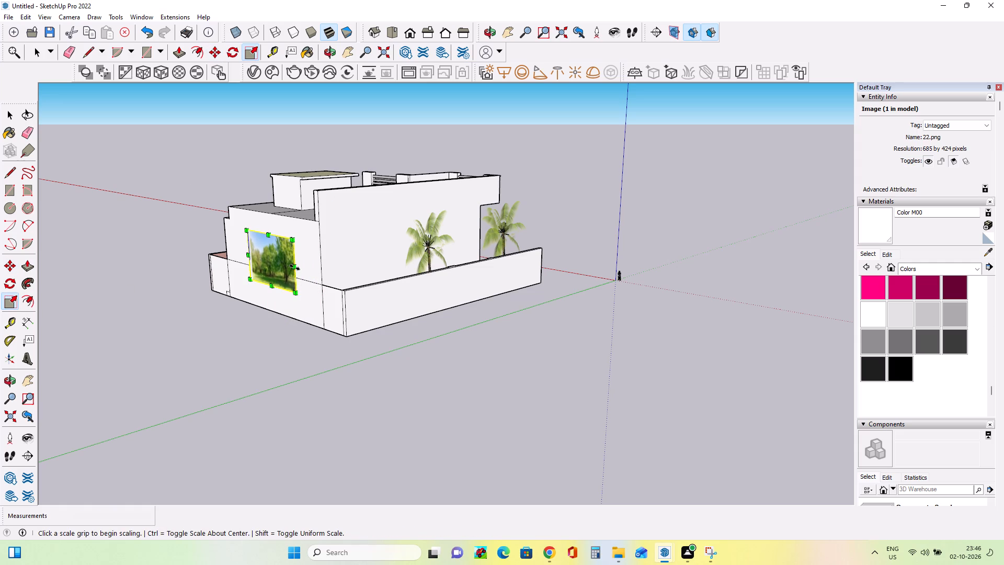
left_click(295, 267)
left_click(367, 297)
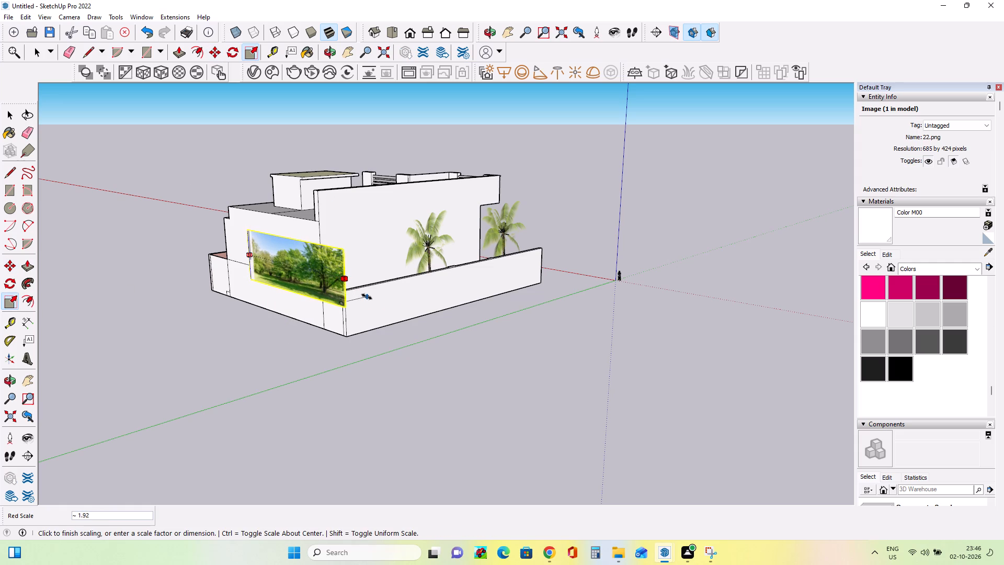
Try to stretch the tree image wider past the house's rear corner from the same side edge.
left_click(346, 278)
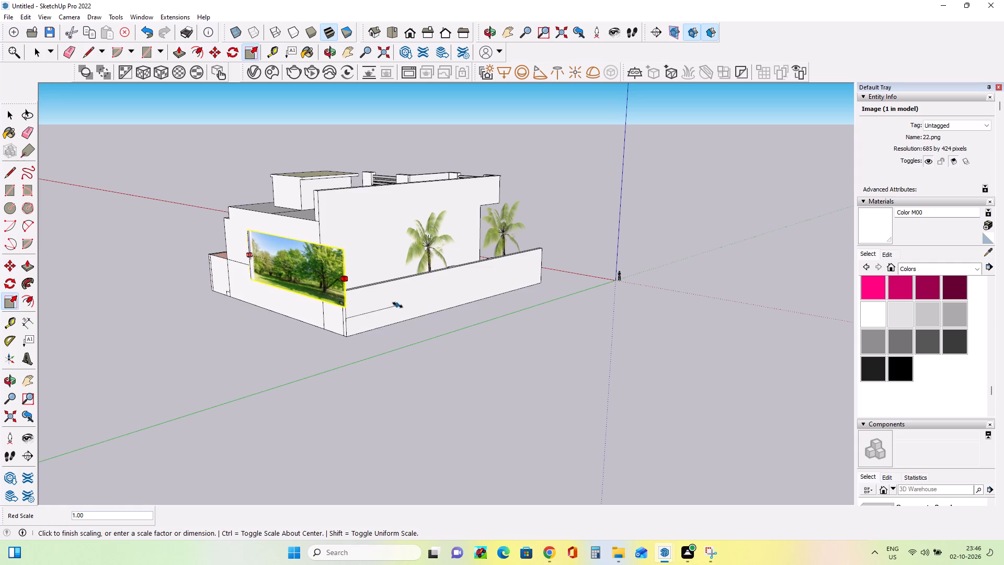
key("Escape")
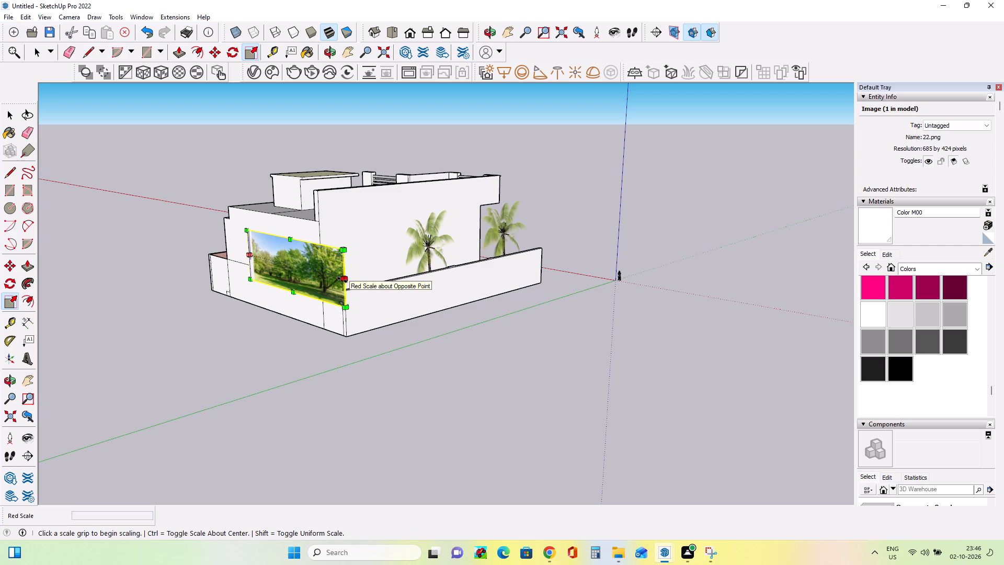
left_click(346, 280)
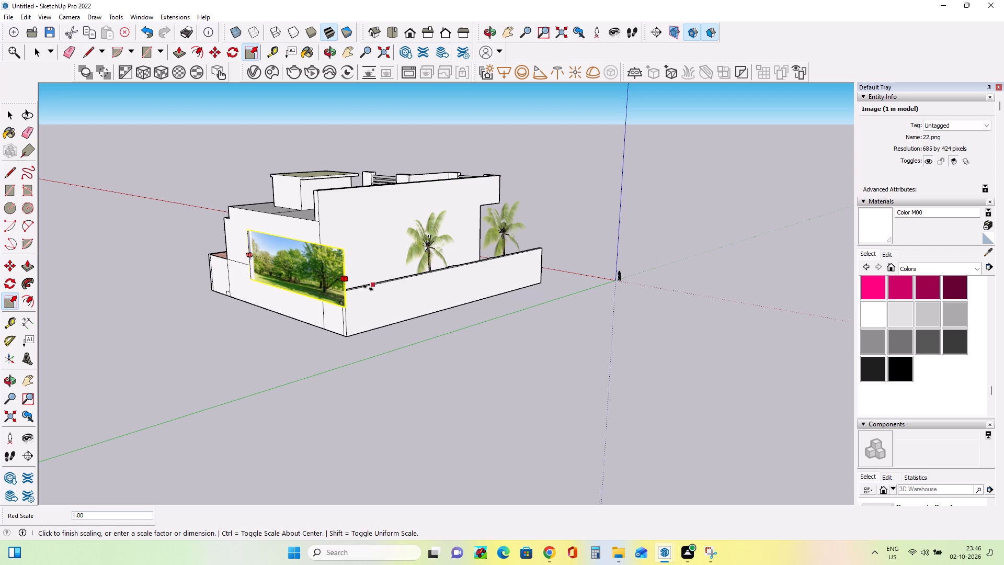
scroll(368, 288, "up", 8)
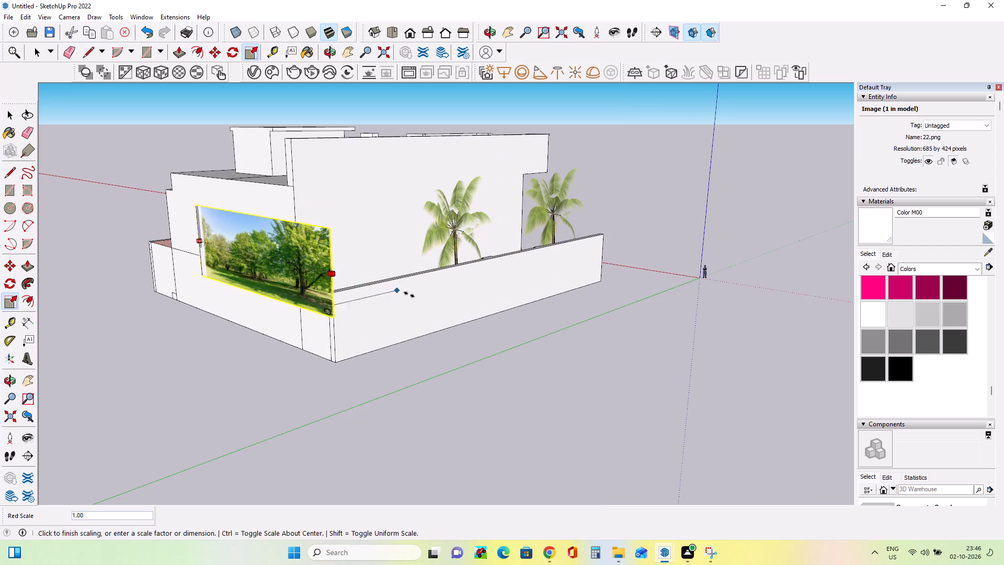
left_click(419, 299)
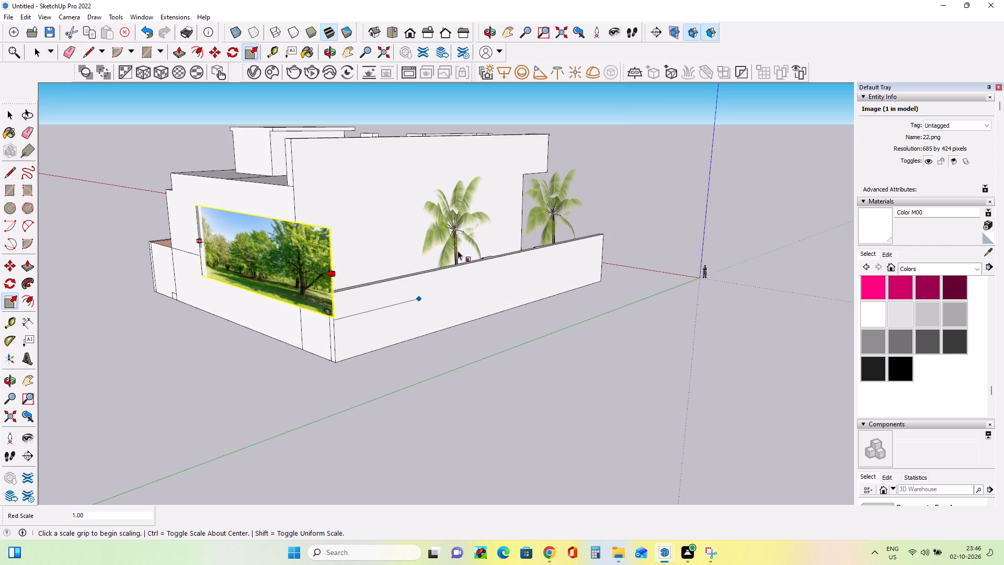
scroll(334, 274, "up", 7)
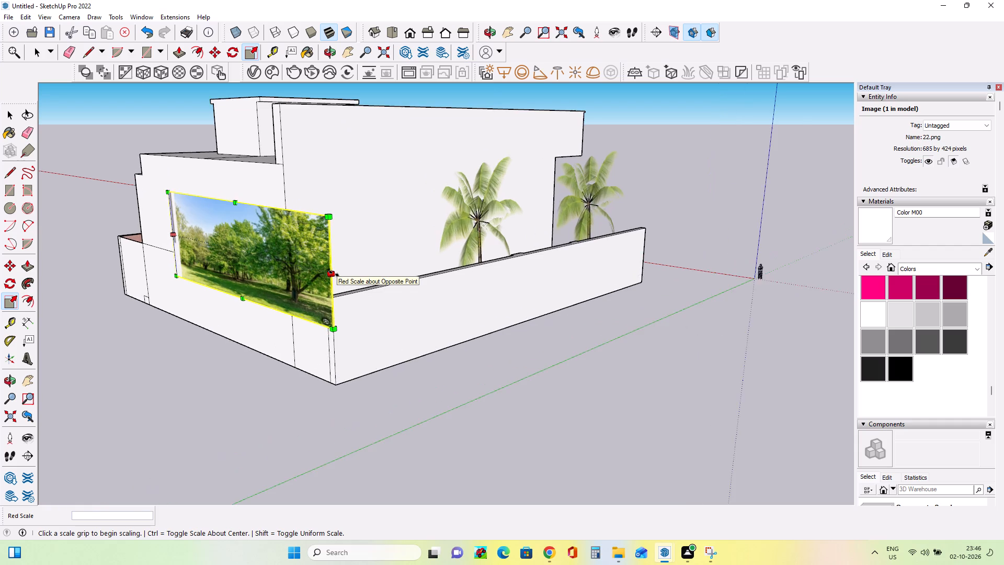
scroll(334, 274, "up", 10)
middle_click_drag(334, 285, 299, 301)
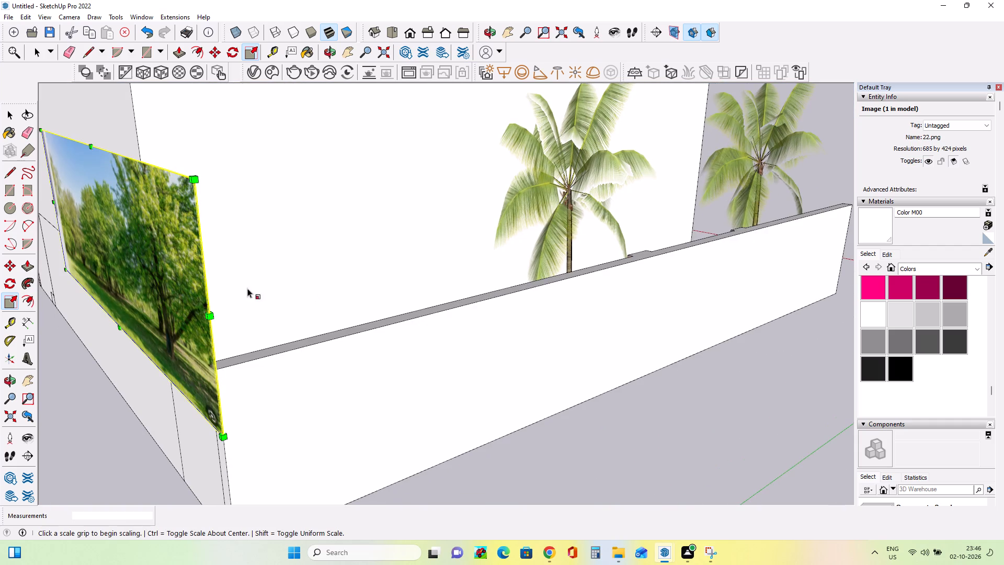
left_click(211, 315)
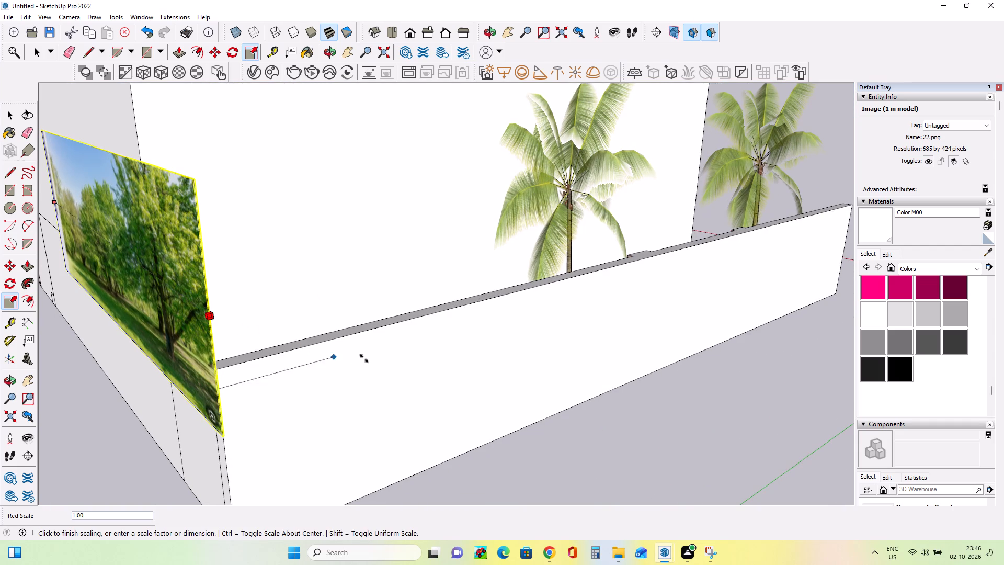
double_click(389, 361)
Scale the tree image's height upward from its top edge by about 1.58.
scroll(291, 269, "down", 2)
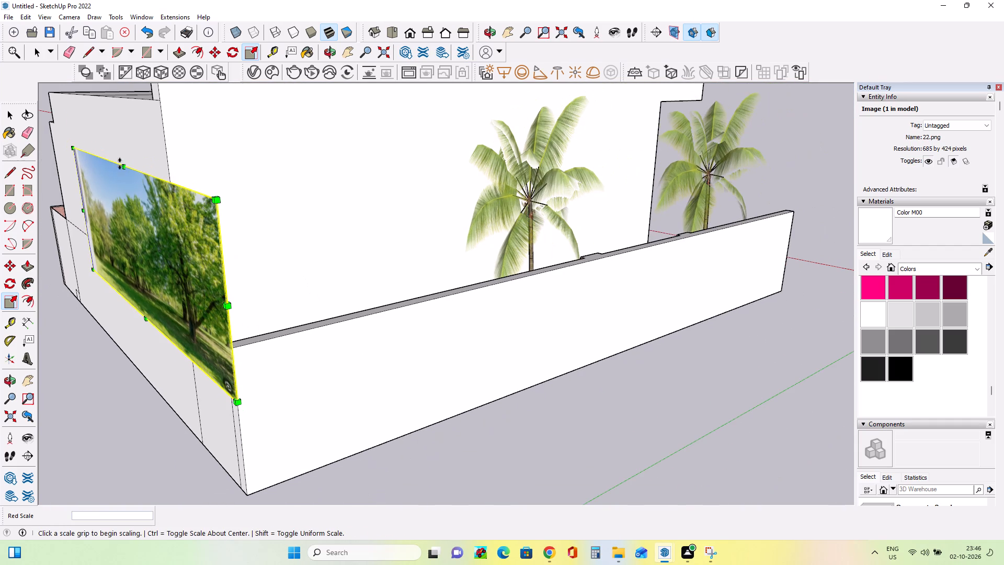
scroll(122, 160, "down", 12)
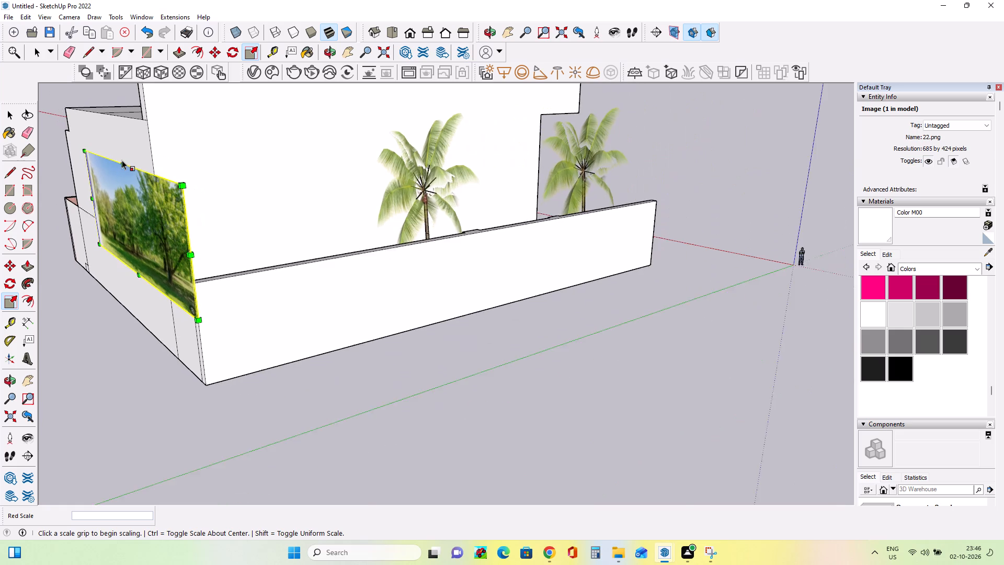
left_click(120, 161)
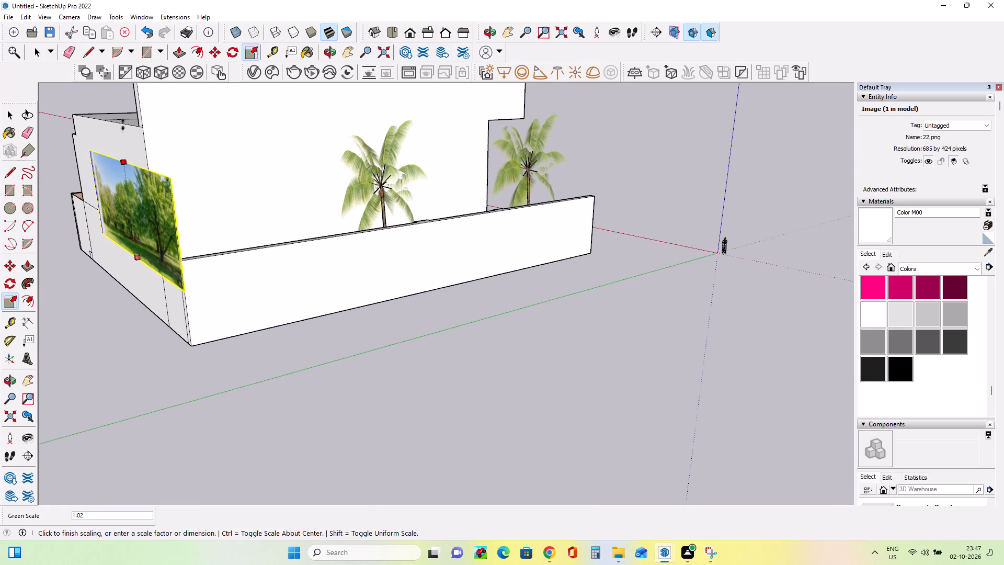
left_click(132, 81)
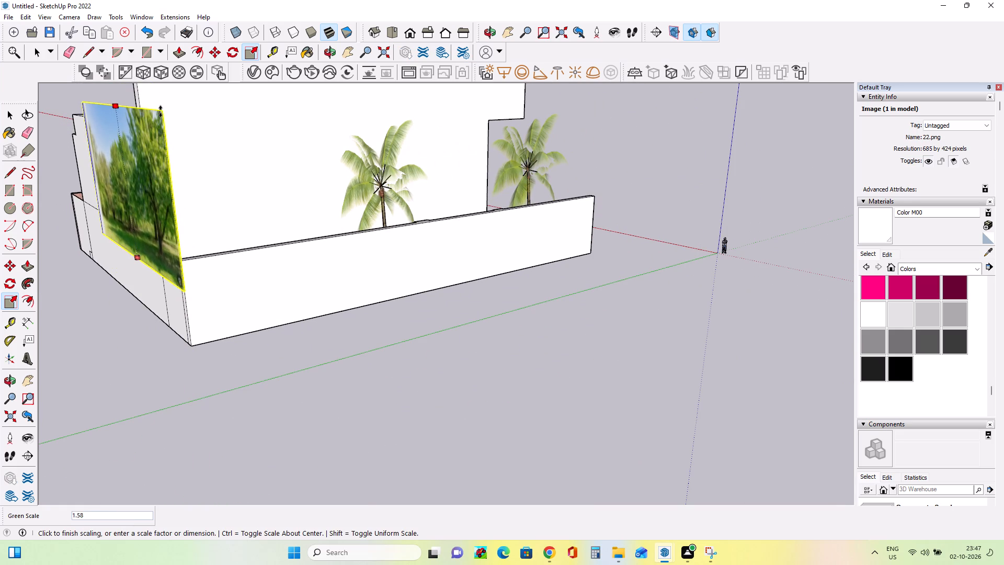
left_click(161, 111)
Scale the tree image's height upward again by about 1.60 so its top rises above the roof.
left_click(26, 380)
left_click_drag(240, 312, 274, 349)
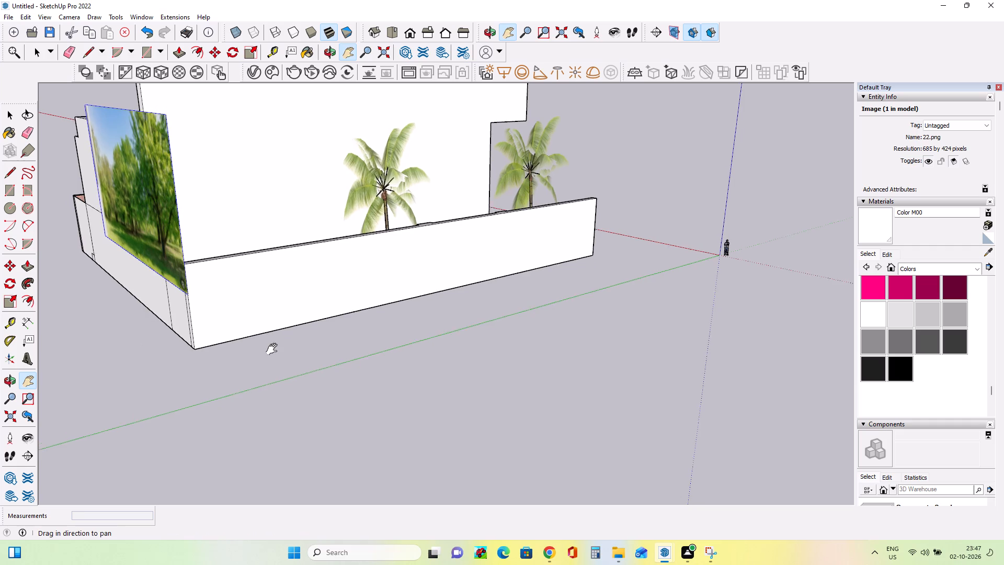
left_click_drag(274, 349, 373, 408)
left_click(373, 408)
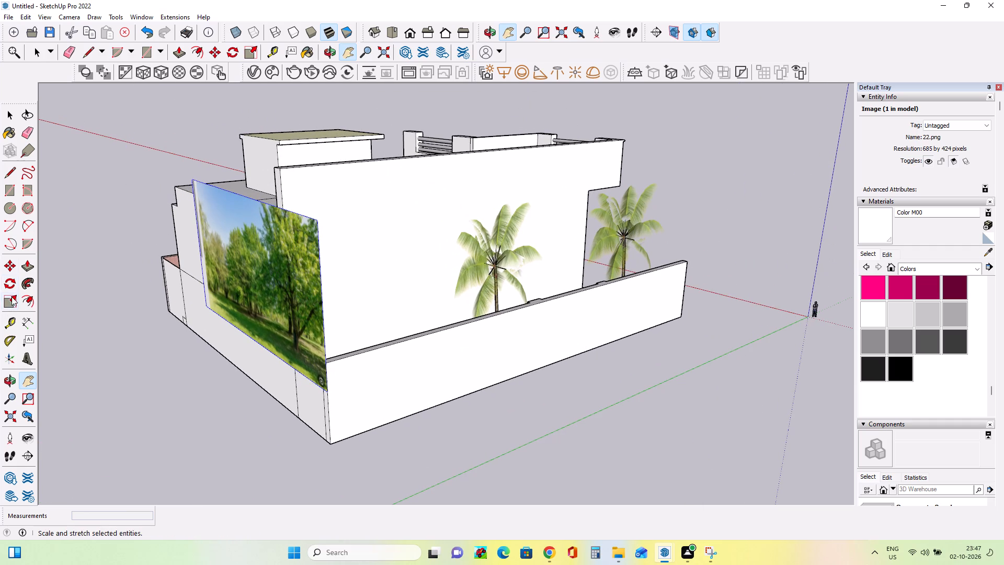
left_click(10, 298)
left_click(245, 195)
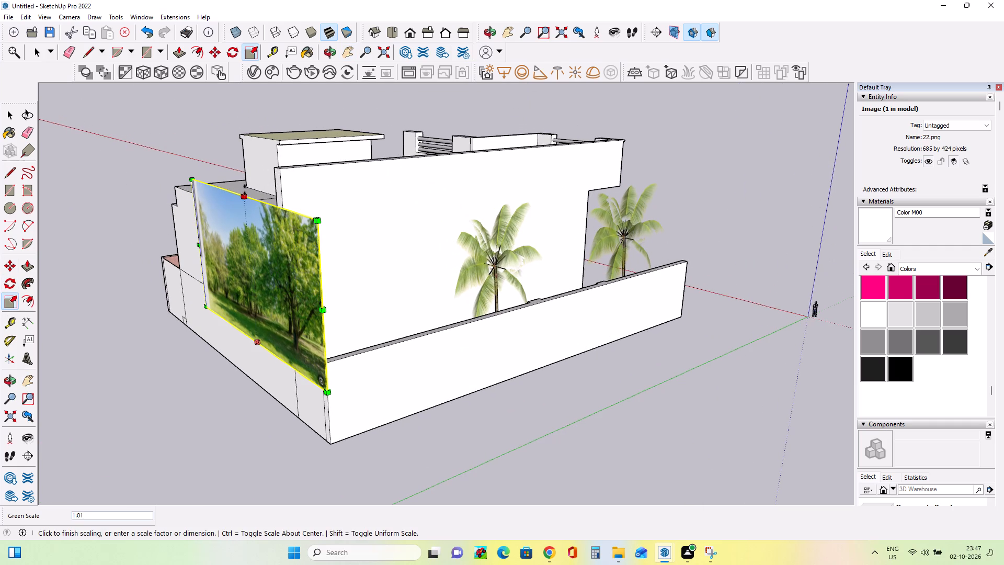
left_click(262, 101)
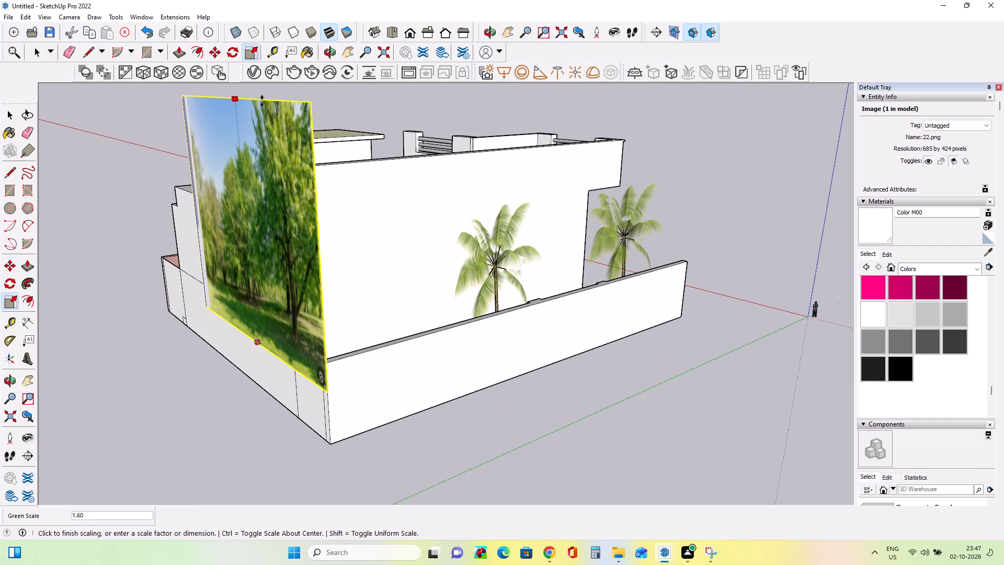
Widen the tree image by a factor of 2.00 toward the opposite rear corner and extend its bottom edge below the boundary wall.
middle_click_drag(220, 275, 347, 266)
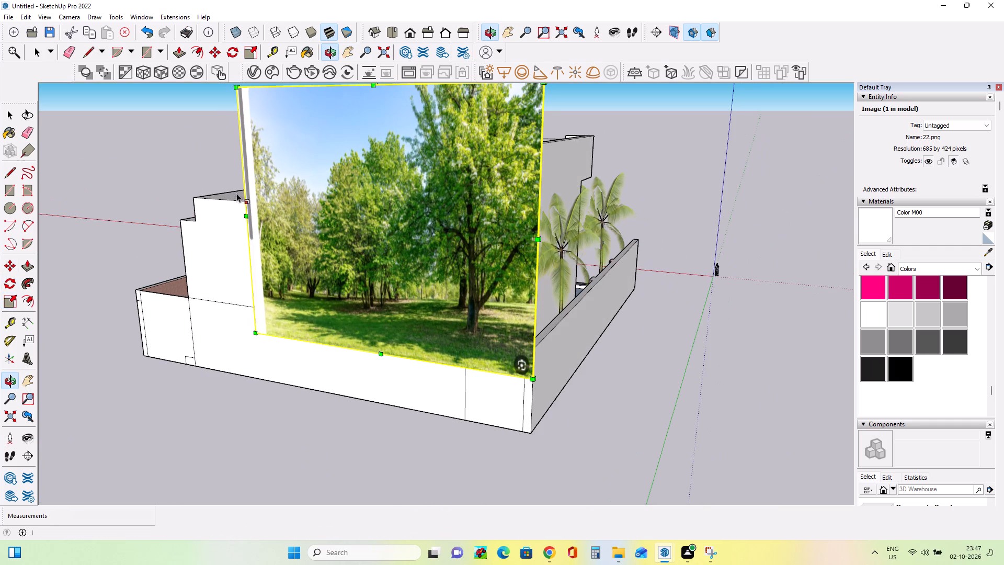
left_click(244, 212)
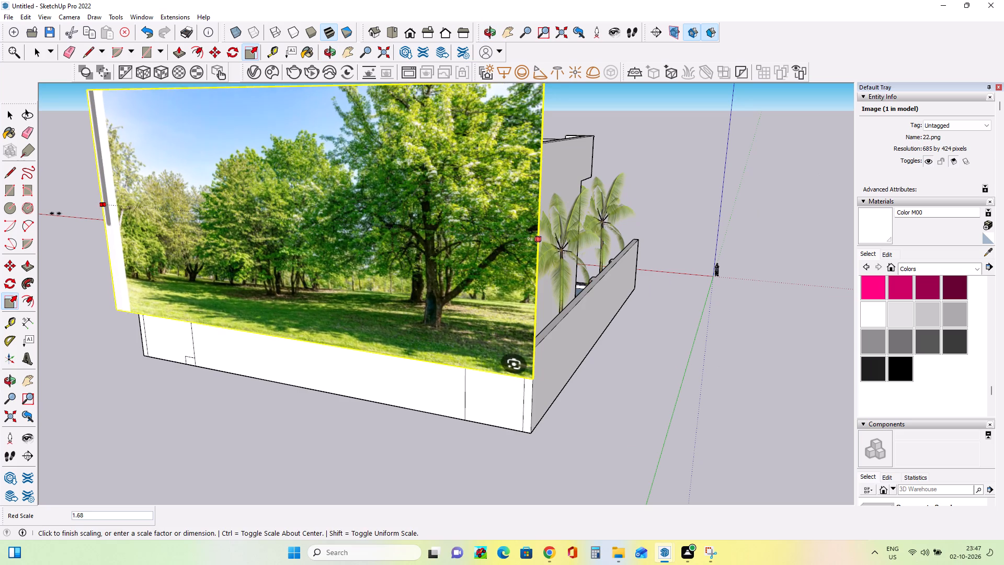
left_click(47, 214)
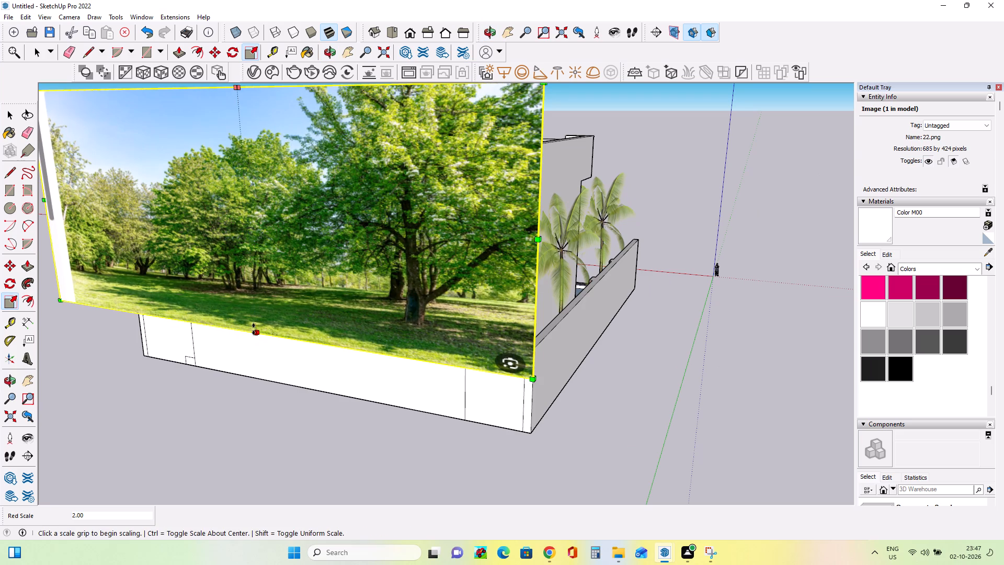
double_click(254, 329)
left_click(256, 392)
From the front of the house, widen the tree image by about 1.2 past the side wall beside the grilled window.
middle_click_drag(481, 393, 427, 400)
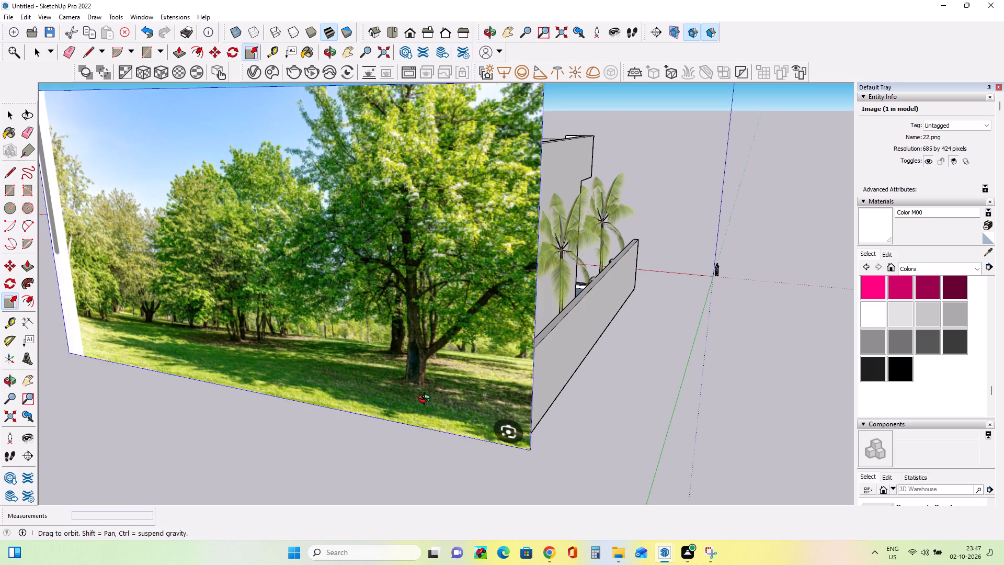
middle_click_drag(427, 400, 133, 444)
middle_click_drag(414, 313, 118, 336)
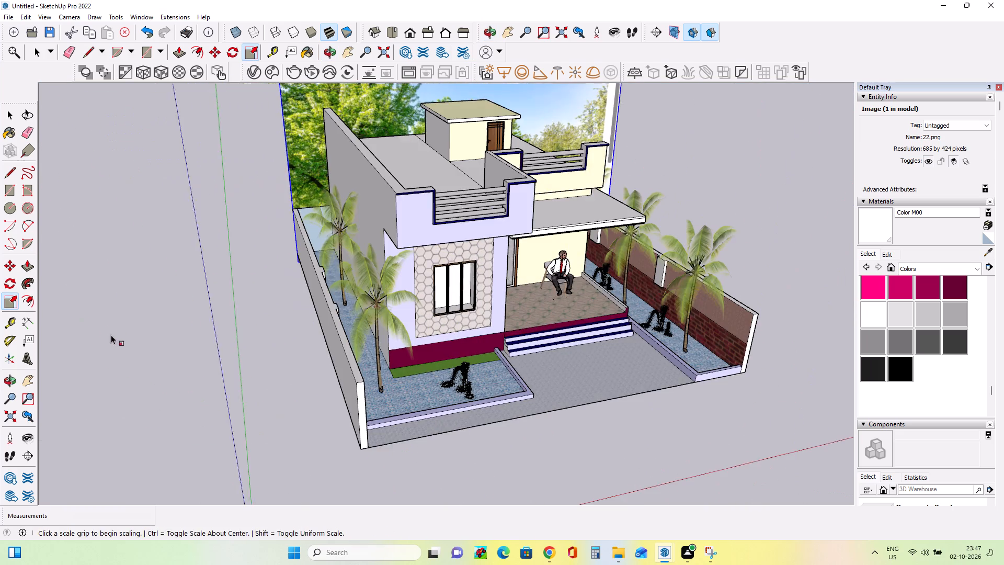
middle_click_drag(651, 278, 528, 277)
scroll(603, 251, "up", 1)
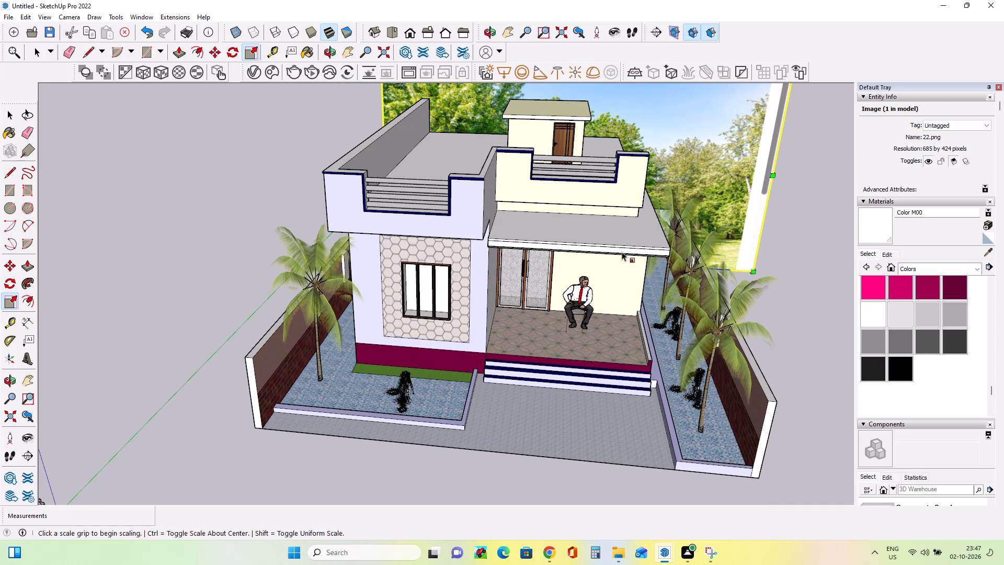
middle_click_drag(455, 225, 653, 235)
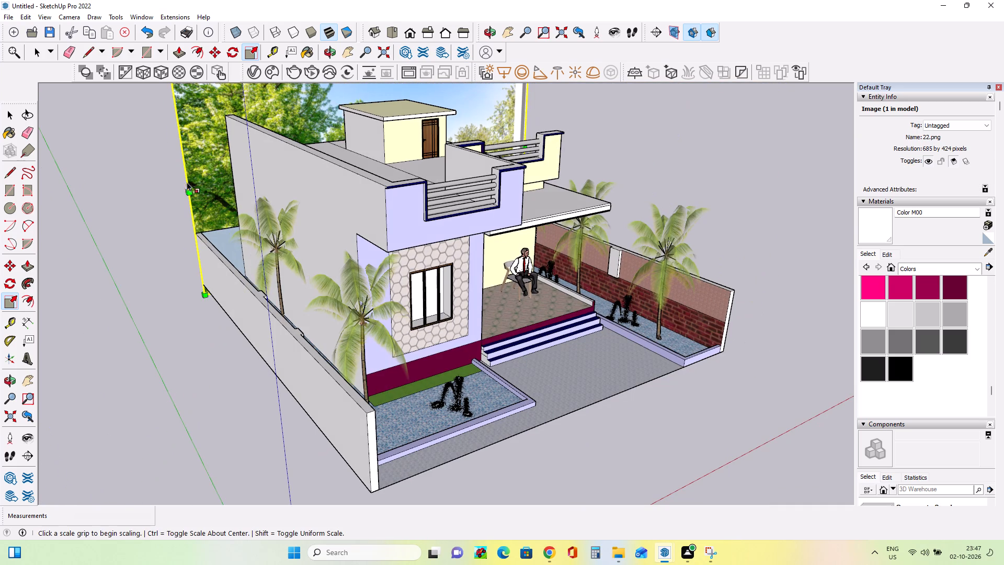
left_click(186, 192)
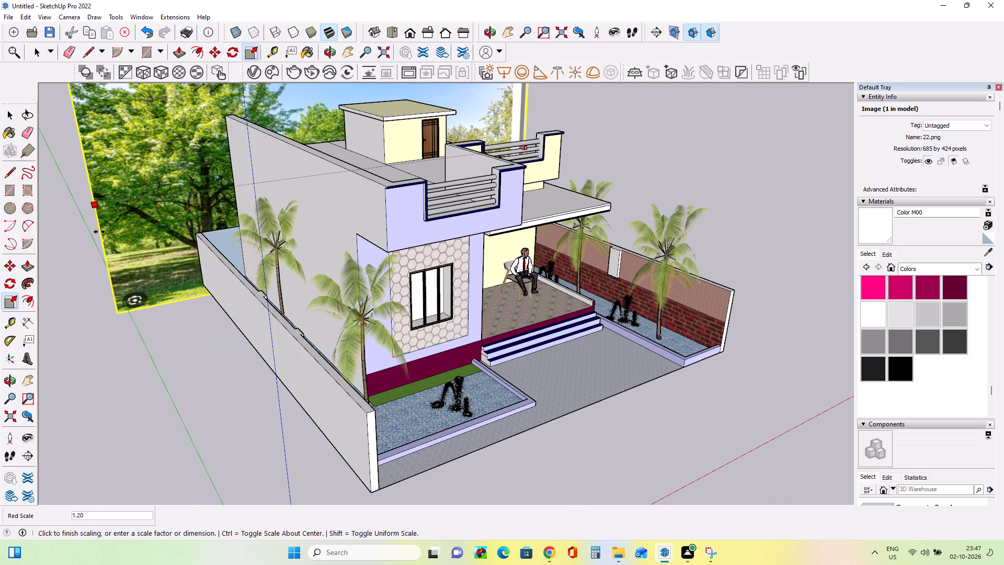
left_click(110, 231)
Stretch the tree image's height upward from its top edge by a factor of about 1.14.
middle_click_drag(442, 229, 330, 228)
scroll(330, 228, "down", 6)
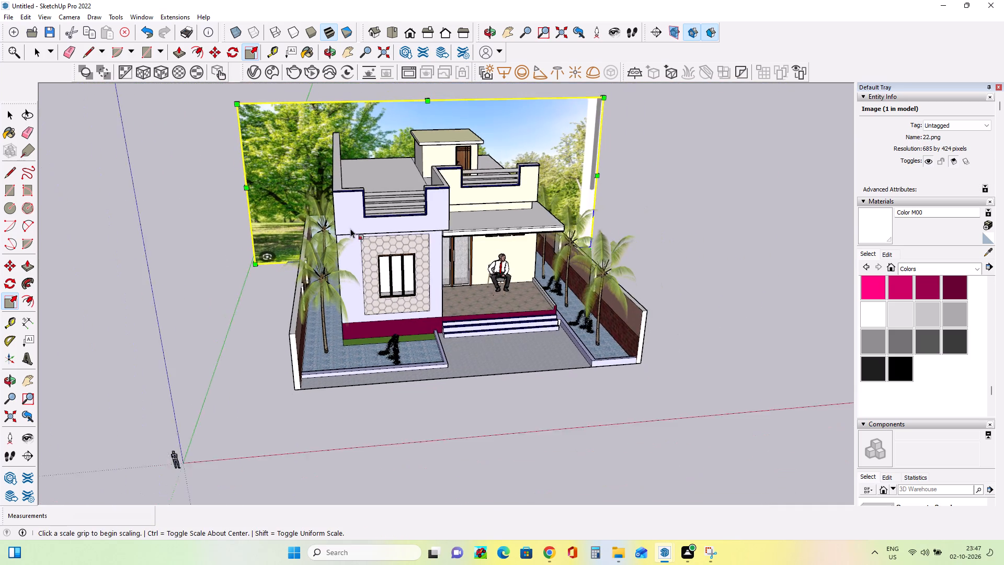
left_click(420, 106)
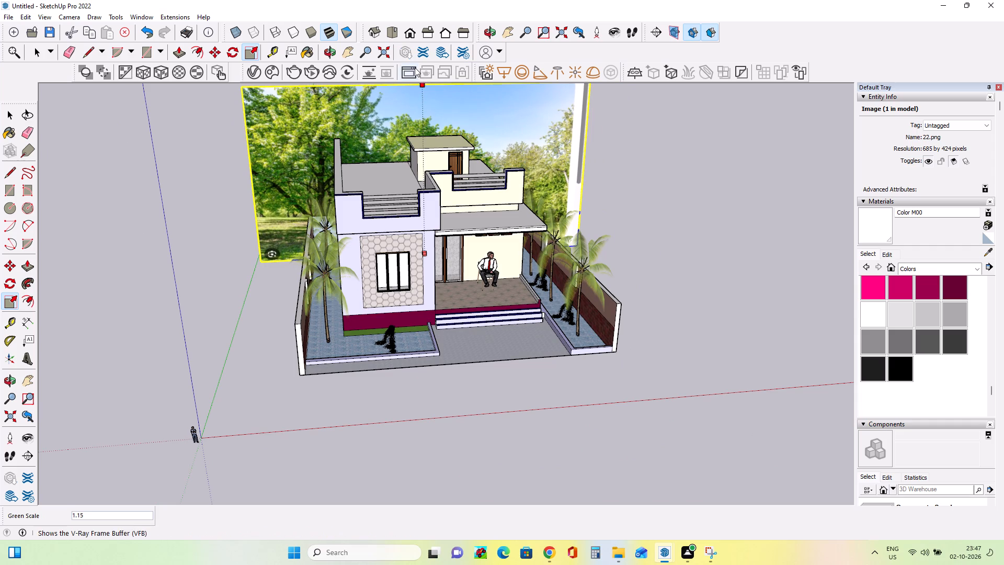
left_click(415, 67)
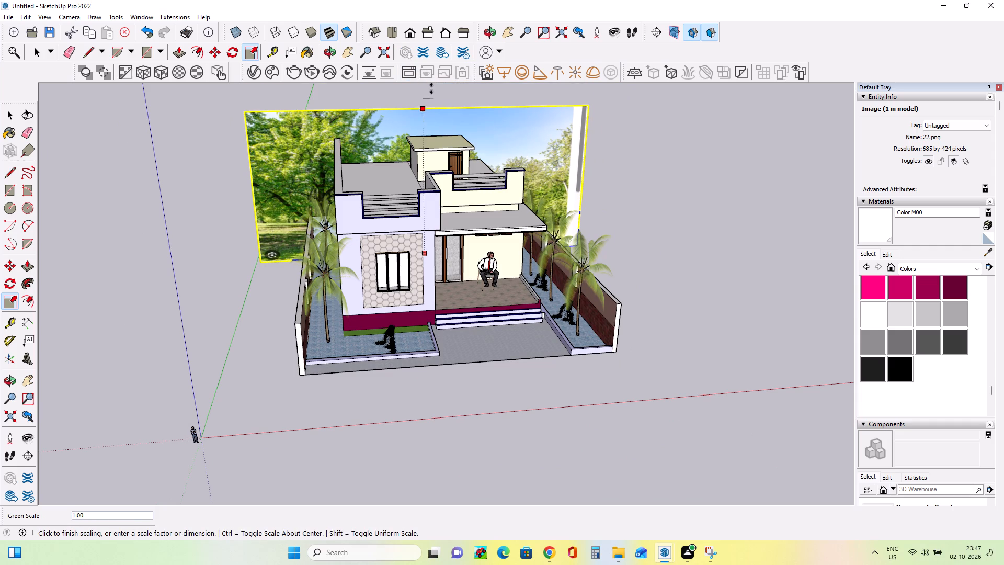
left_click(431, 88)
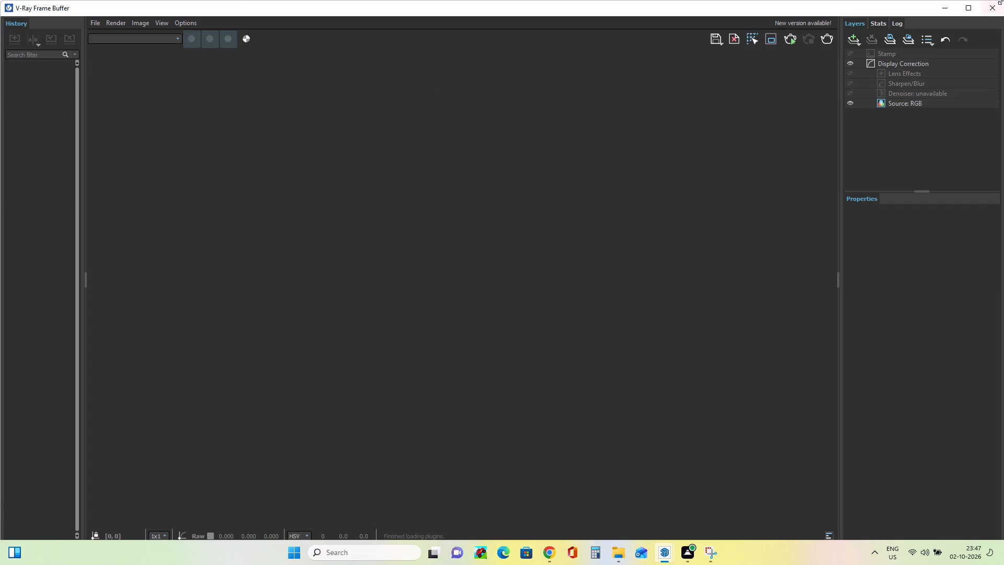
left_click(1002, 0)
left_click(1001, 9)
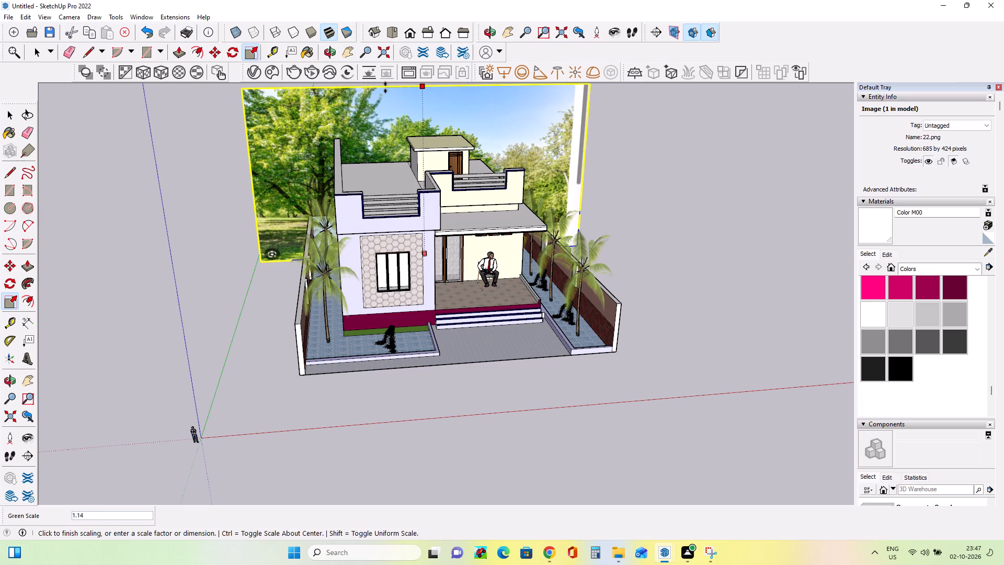
left_click(385, 87)
Stretch the tree image's height upward from its top edge again, by a factor of about 1.25.
left_click(35, 380)
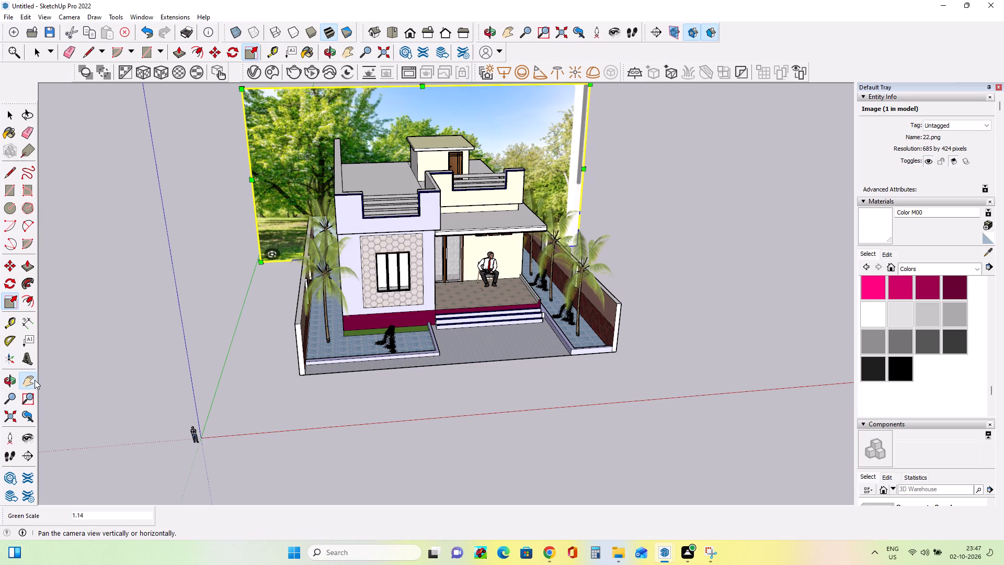
left_click_drag(343, 344, 323, 421)
left_click(323, 421)
middle_click_drag(413, 379, 412, 371)
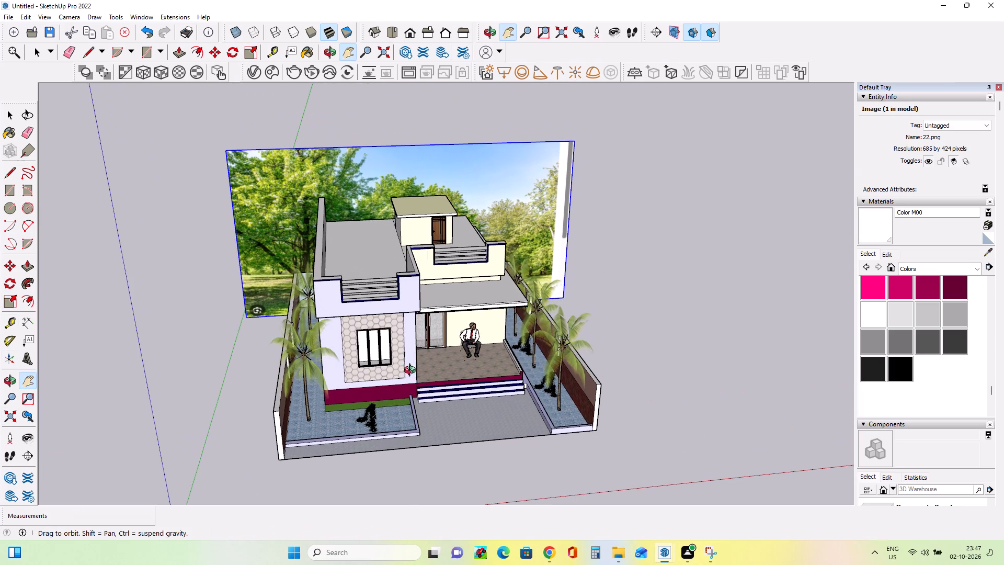
middle_click_drag(412, 371, 407, 332)
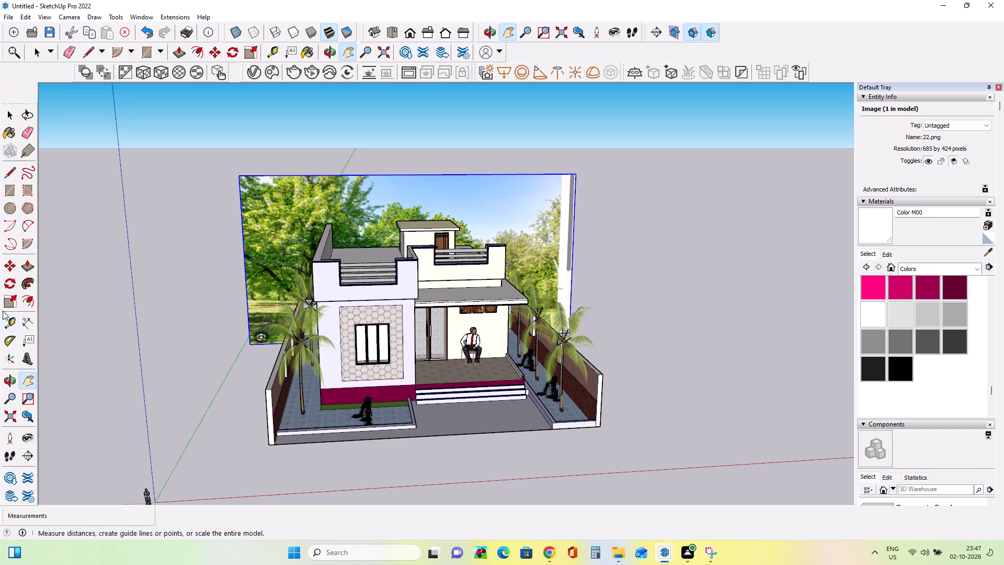
left_click(6, 300)
left_click(410, 171)
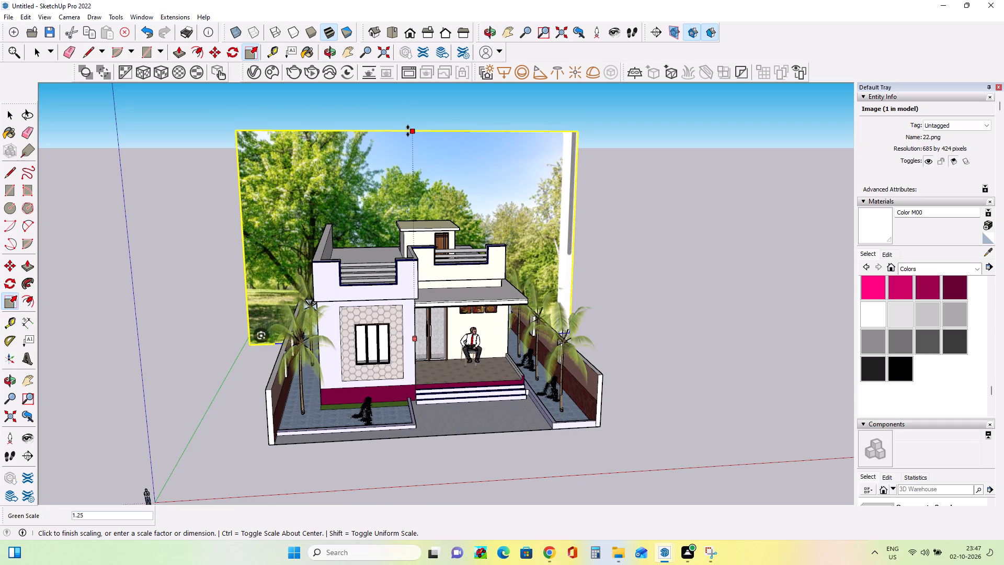
left_click(408, 128)
Frame the house front with the tree backdrop behind it and render the view with V-Ray.
scroll(510, 329, "up", 1)
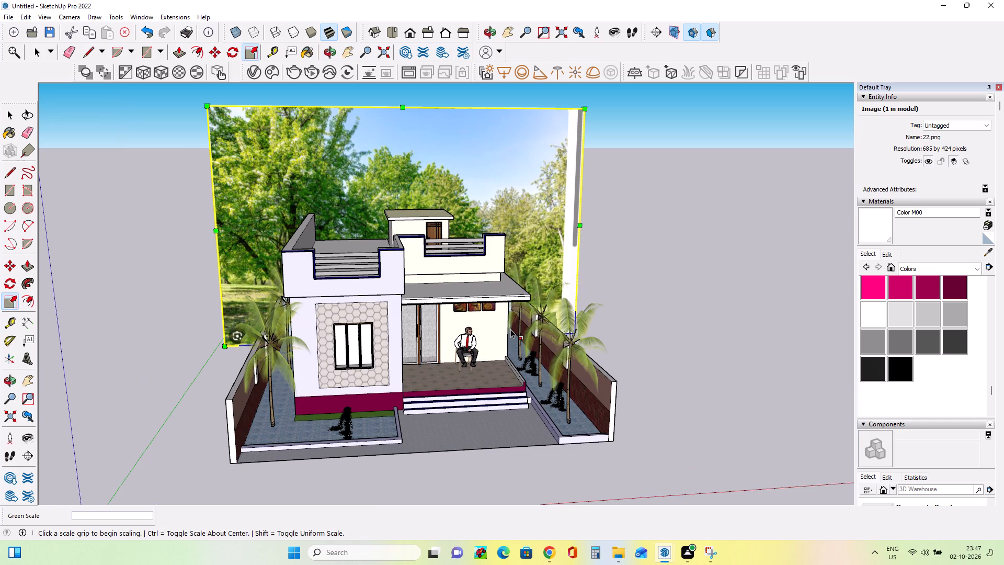
middle_click_drag(510, 329, 486, 335)
middle_click(486, 335)
scroll(477, 336, "up", 1)
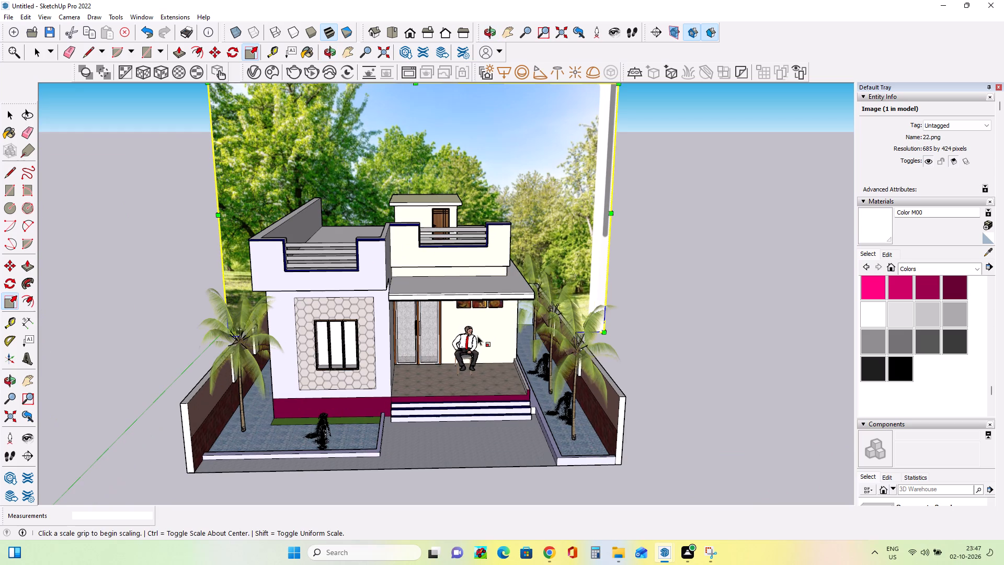
scroll(477, 336, "up", 2)
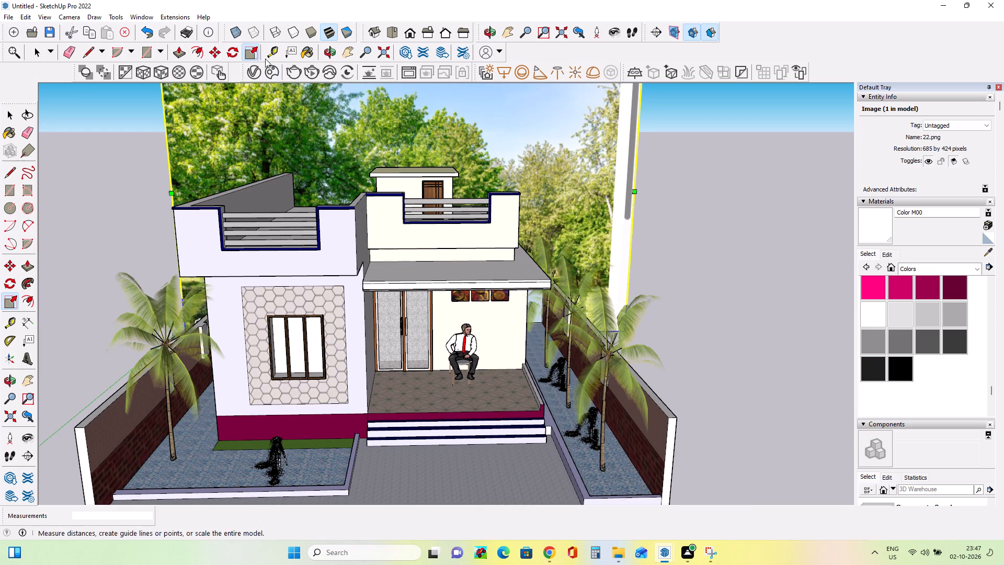
left_click(293, 69)
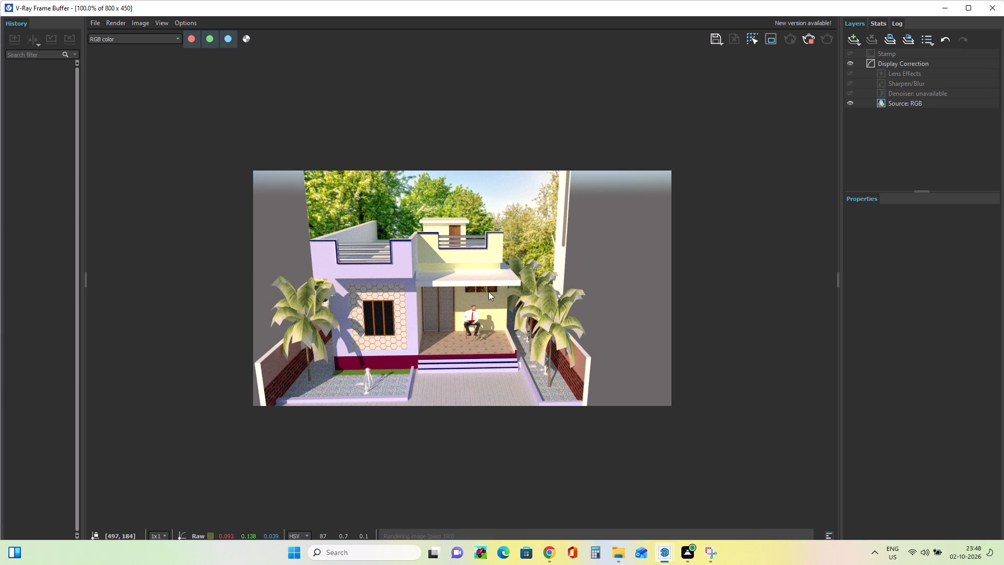
Examine the rendered house front, its facade details and how far the tree backdrop covers the background, and close the render window.
scroll(488, 291, "up", 2)
scroll(281, 206, "up", 4)
scroll(433, 295, "up", 7)
scroll(417, 275, "down", 13)
scroll(417, 275, "up", 6)
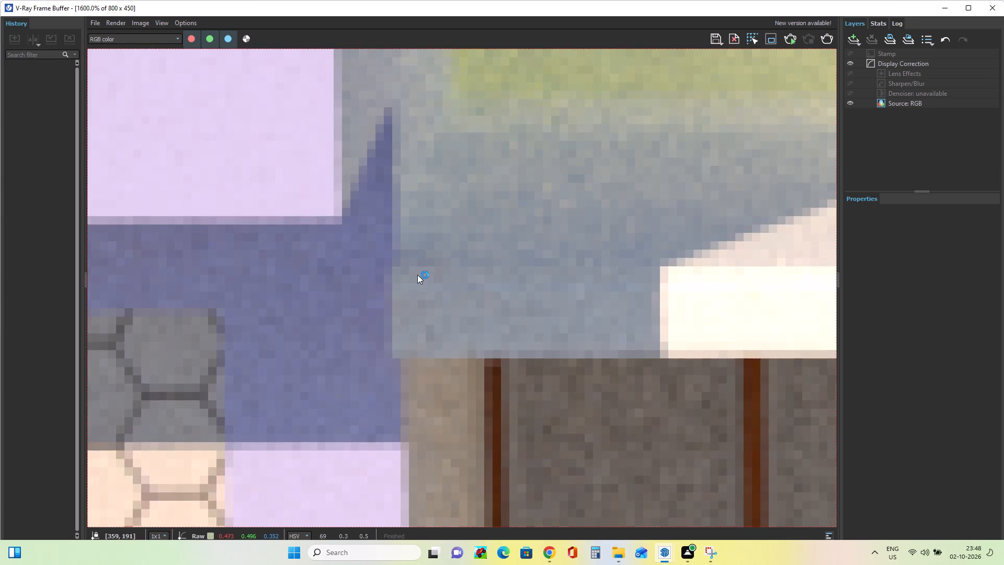
scroll(417, 275, "down", 5)
scroll(417, 275, "up", 2)
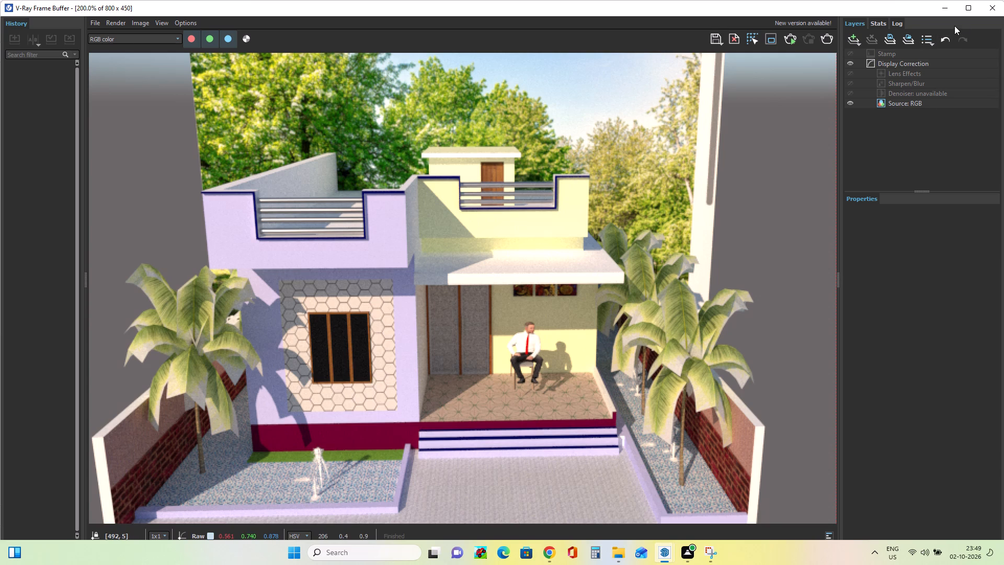
left_click(988, 6)
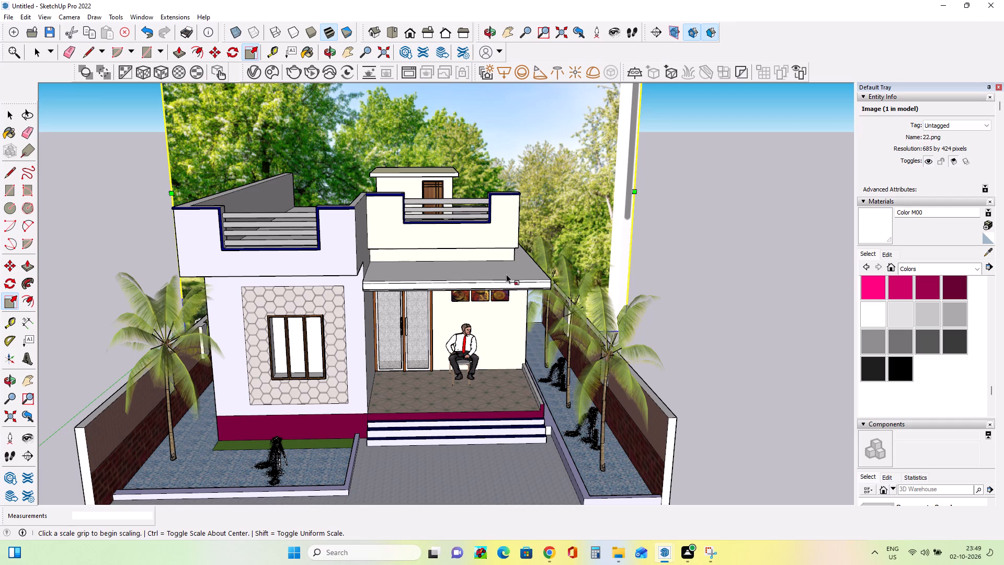
Move the tree image farther back behind the house, away from the rear boundary.
middle_click_drag(721, 284, 515, 325)
scroll(515, 325, "down", 9)
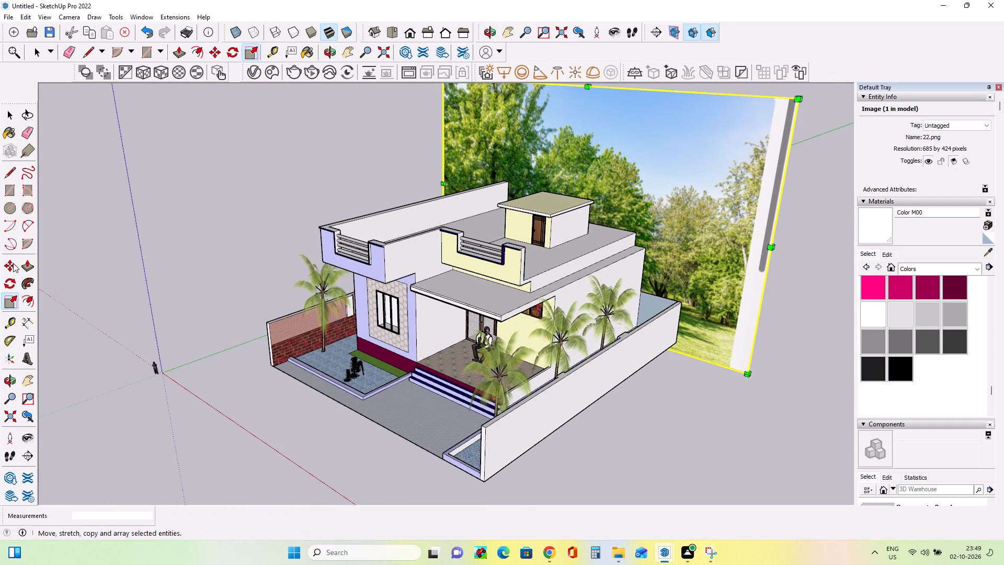
left_click(13, 263)
left_click(751, 373)
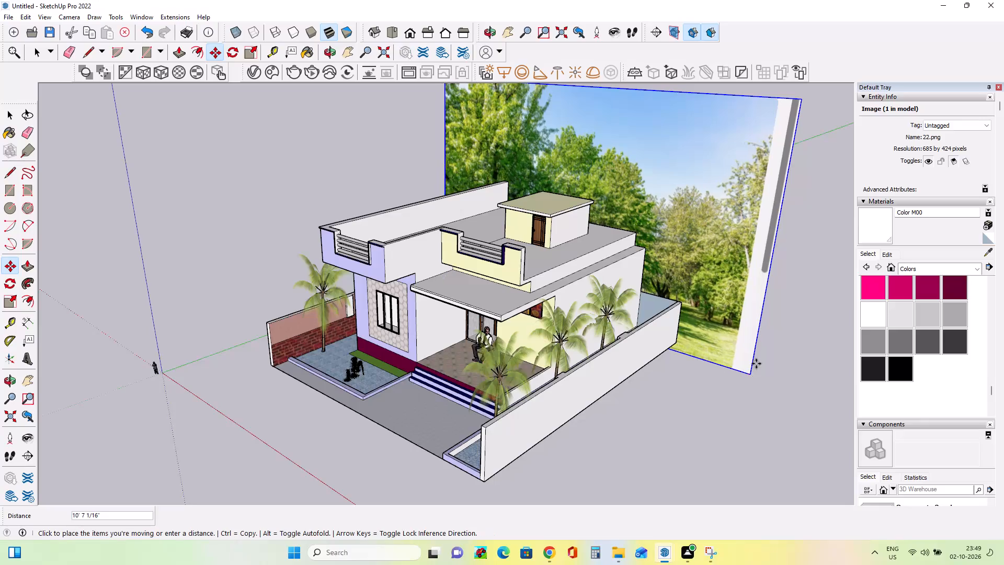
left_click(766, 349)
Widen the tree image by a factor of 1.40 outward from its side edge on the porch side of the house.
middle_click_drag(579, 364, 651, 392)
scroll(643, 391, "down", 1)
middle_click_drag(651, 392, 740, 404)
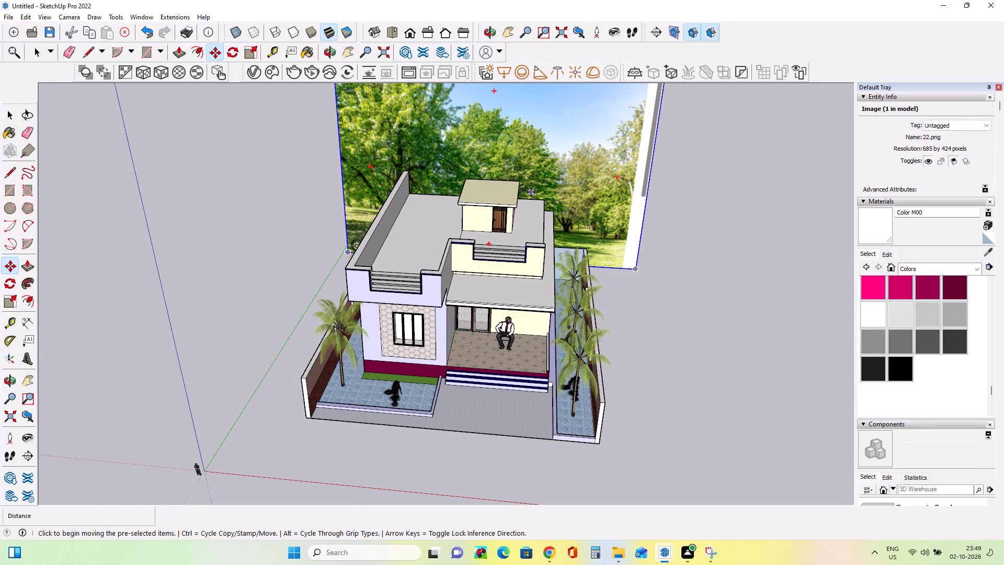
scroll(545, 177, "down", 3)
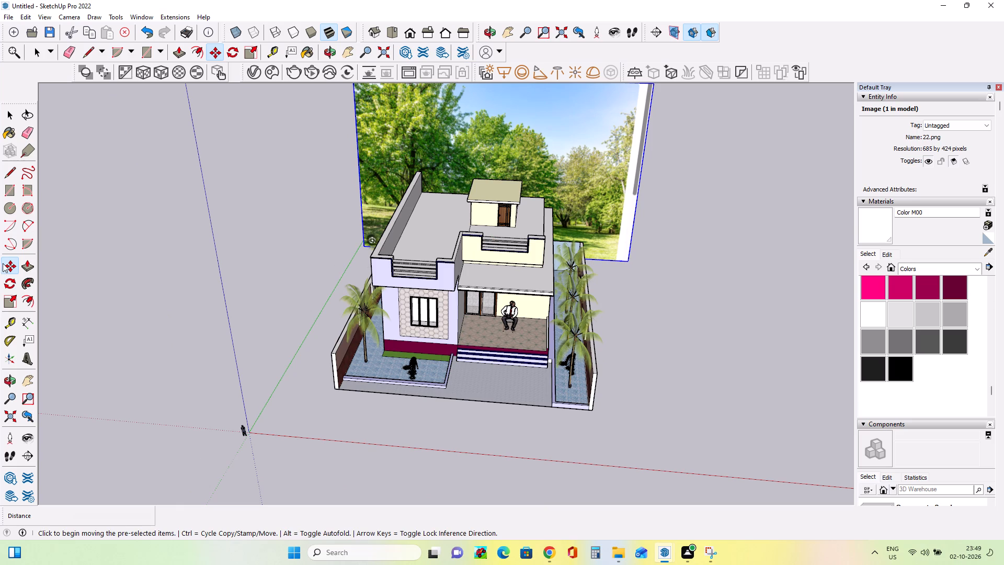
left_click(7, 308)
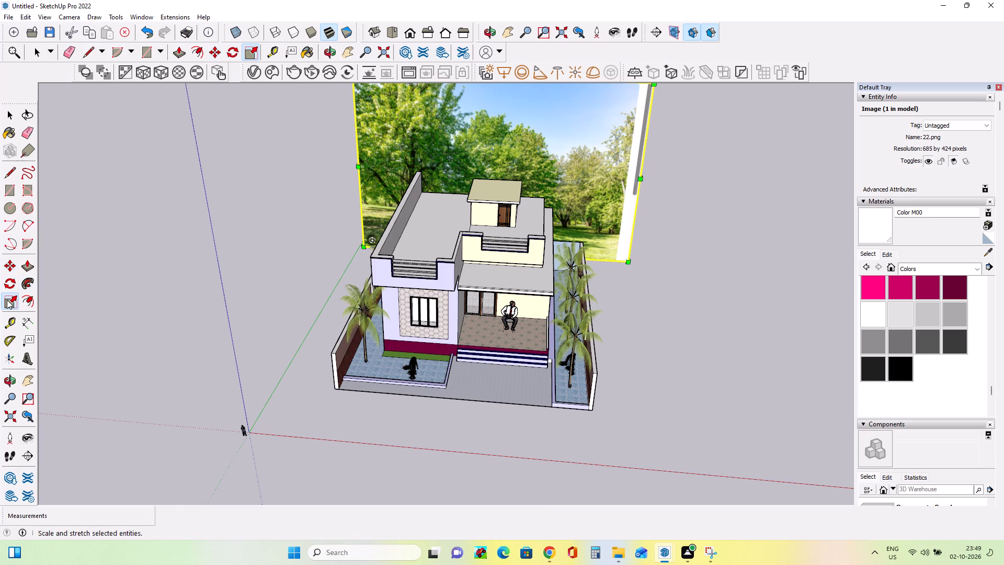
left_click(7, 300)
left_click(638, 179)
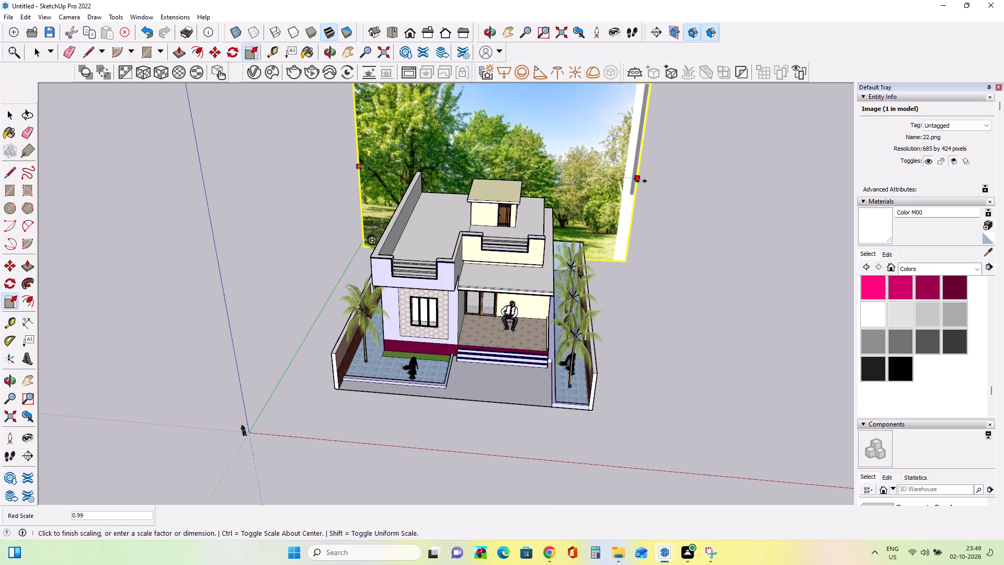
double_click(757, 202)
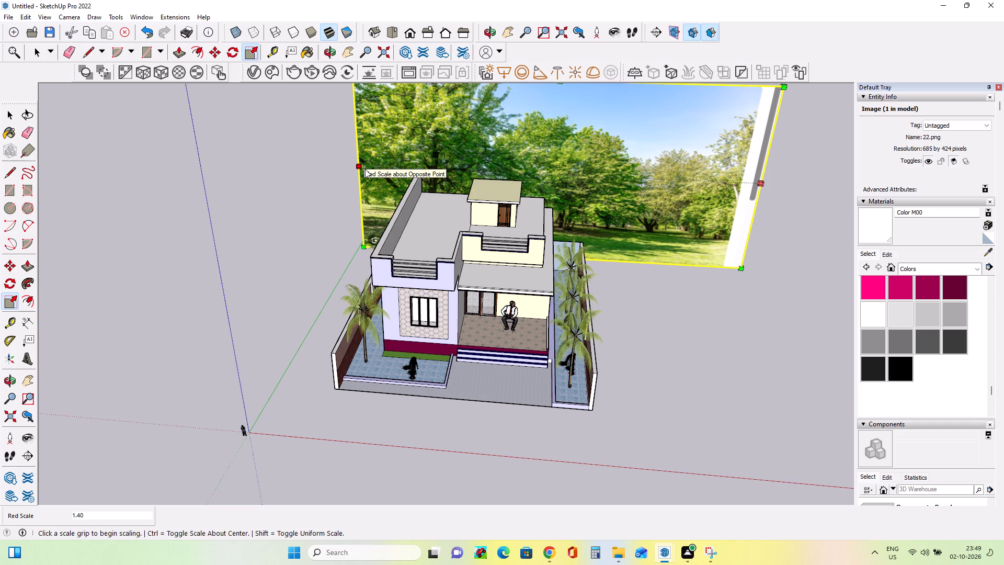
Widen the tree image by a factor of about 1.32 outward from its opposite edge, on the grilled window's side.
left_click(360, 169)
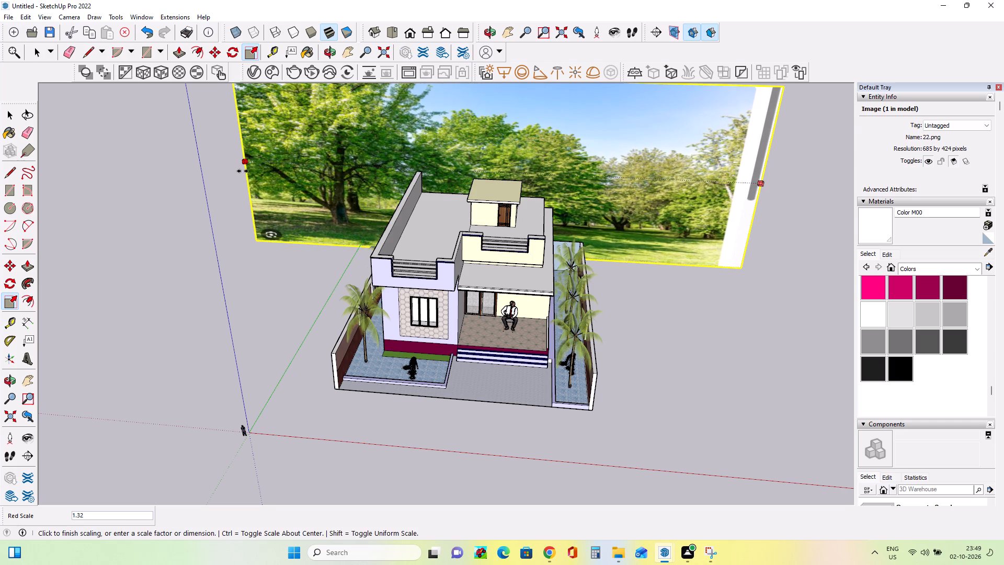
double_click(243, 171)
Draw a ground rectangle of about 87' by 121' 9" from the image's bottom corner on the grilled window's side toward the boundary wall.
middle_click_drag(486, 251, 518, 199)
scroll(496, 234, "up", 7)
middle_click_drag(484, 251, 481, 243)
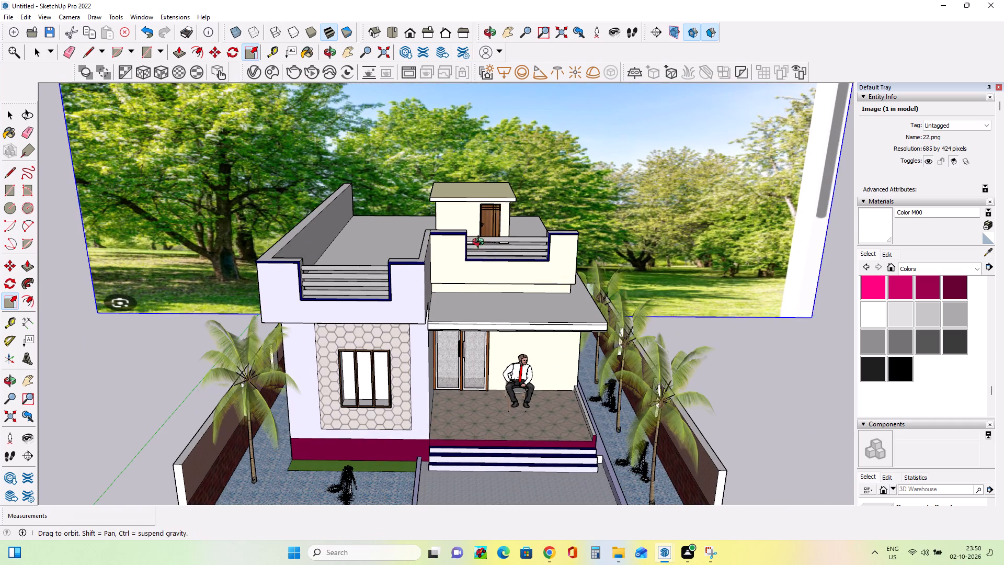
middle_click_drag(481, 243, 480, 234)
middle_click(480, 234)
scroll(481, 239, "up", 1)
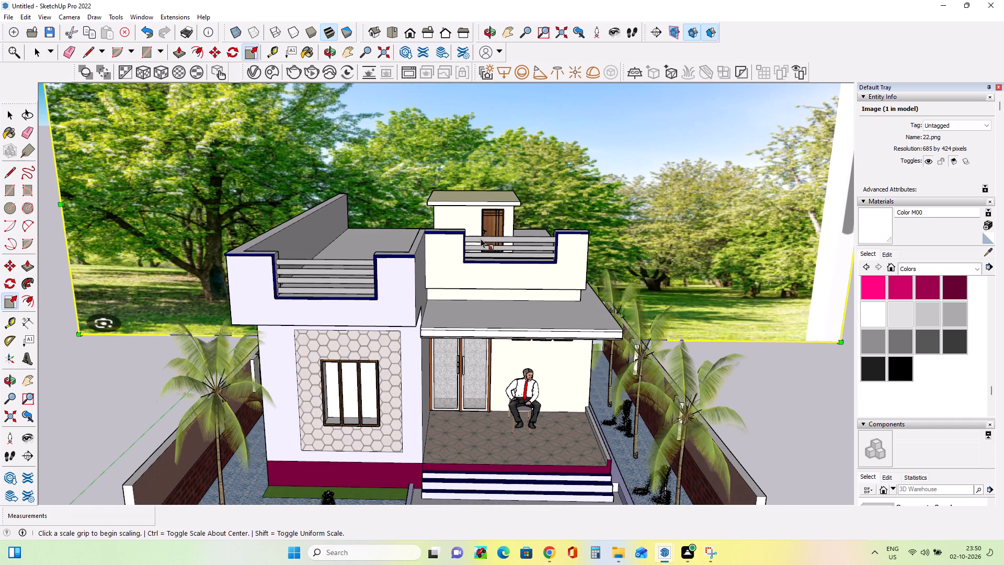
left_click(13, 194)
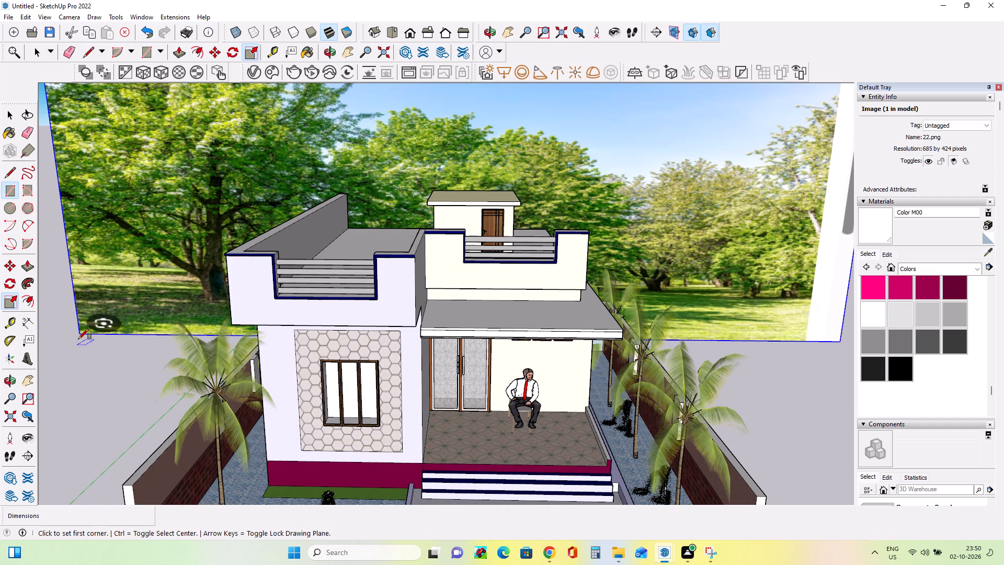
left_click(81, 333)
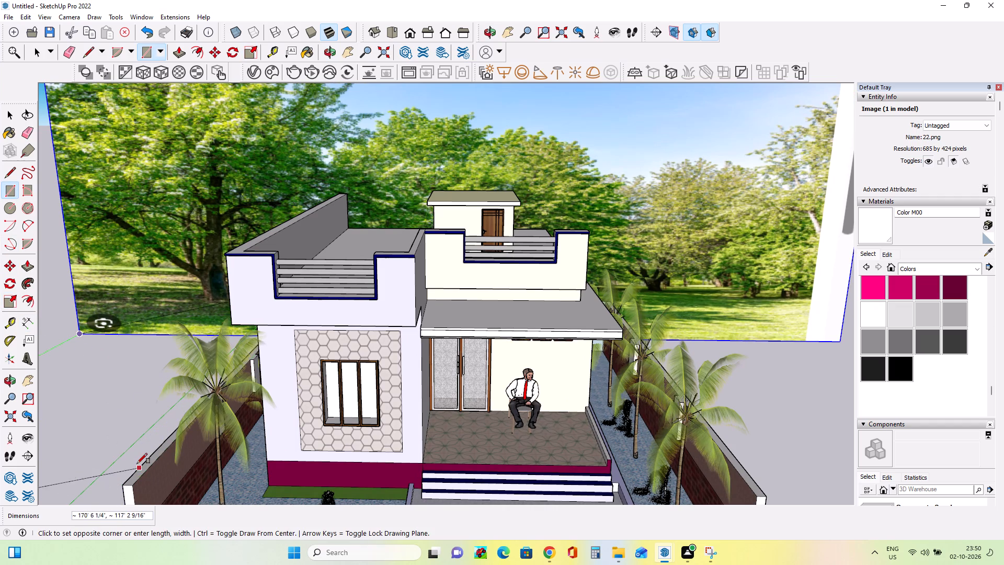
left_click(137, 464)
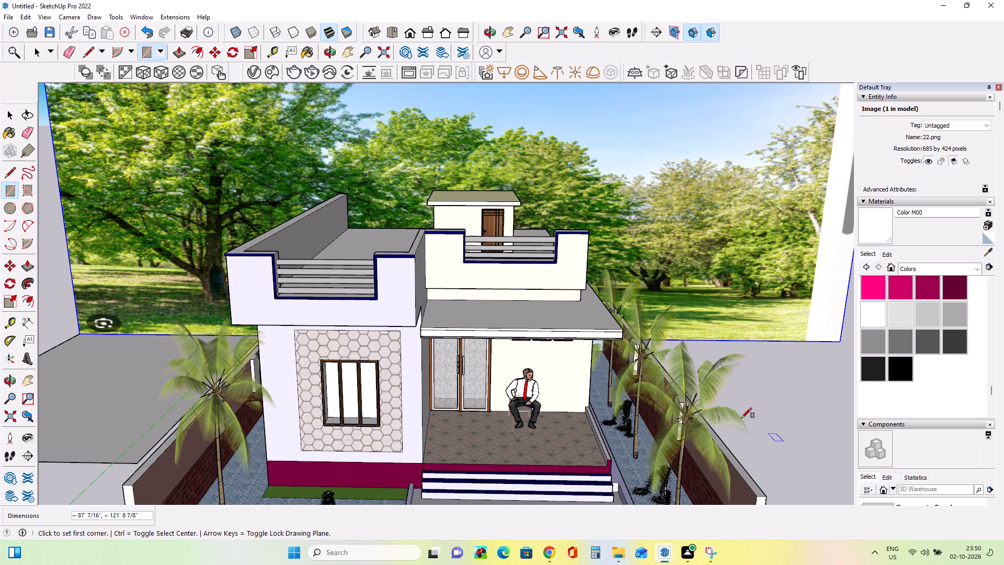
Draw a ground rectangle of about 71' 2 1/2" by 148' 5 3/4" from the image's bottom corner on the porch side, beside the boundary wall.
left_click(839, 342)
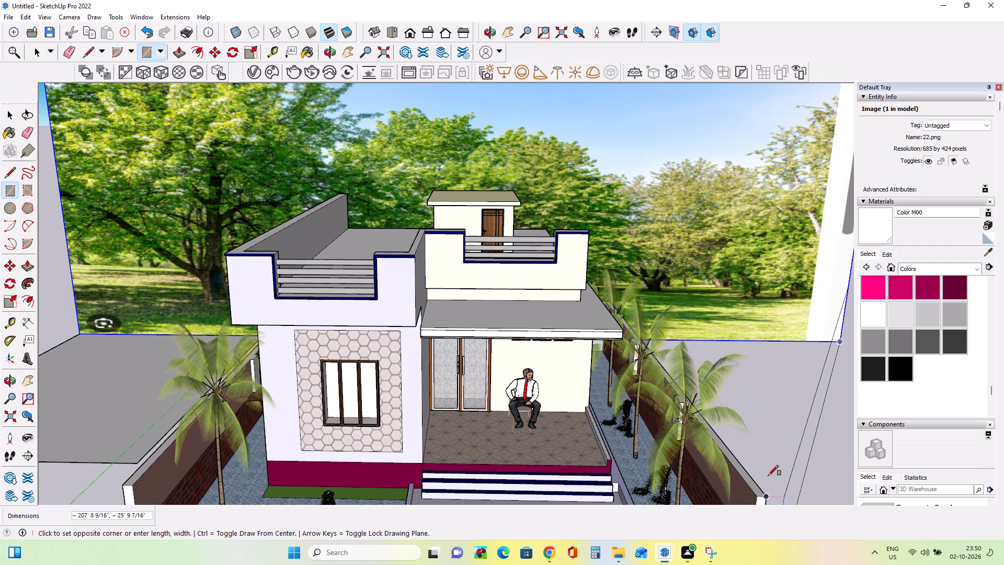
middle_click_drag(754, 437, 789, 504)
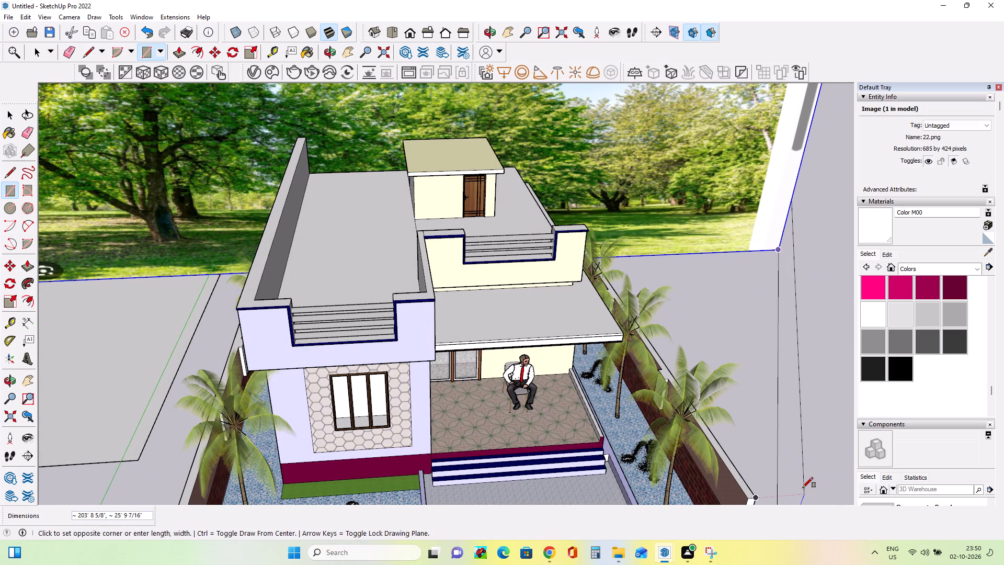
left_click(819, 479)
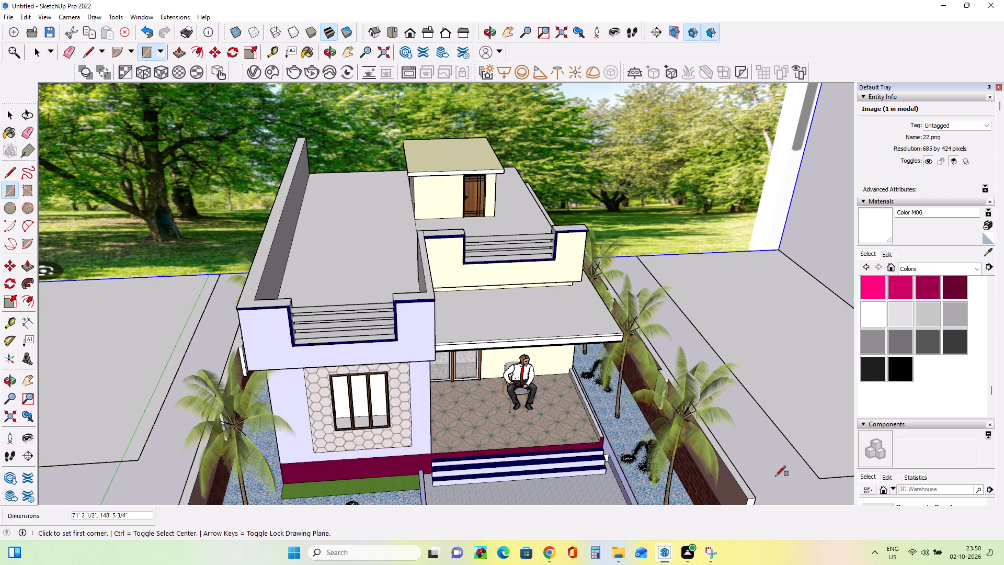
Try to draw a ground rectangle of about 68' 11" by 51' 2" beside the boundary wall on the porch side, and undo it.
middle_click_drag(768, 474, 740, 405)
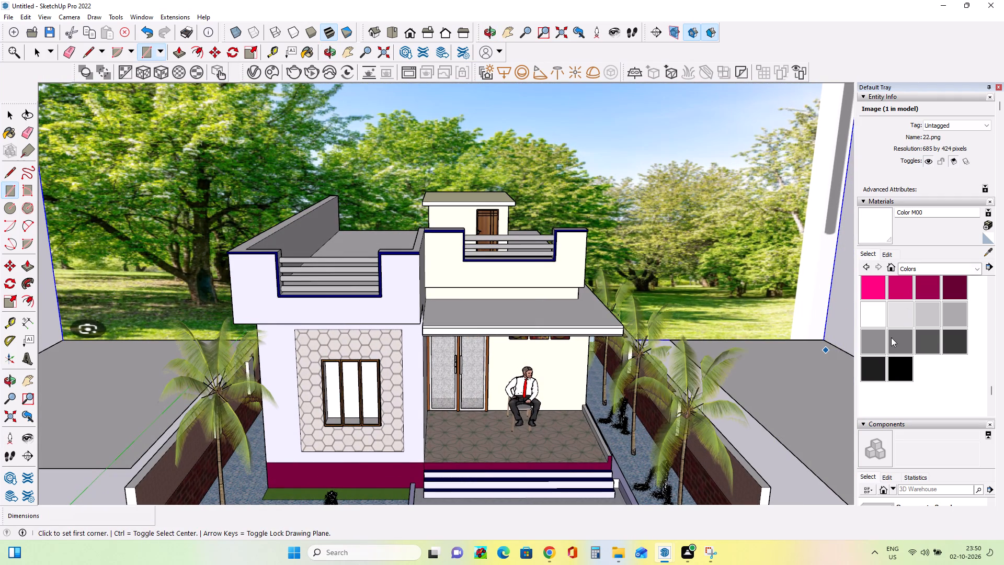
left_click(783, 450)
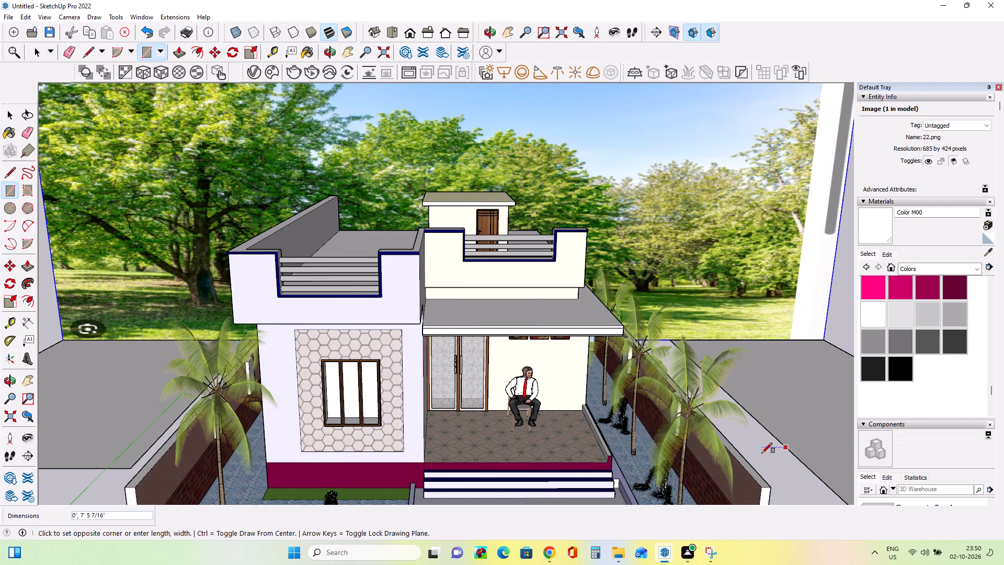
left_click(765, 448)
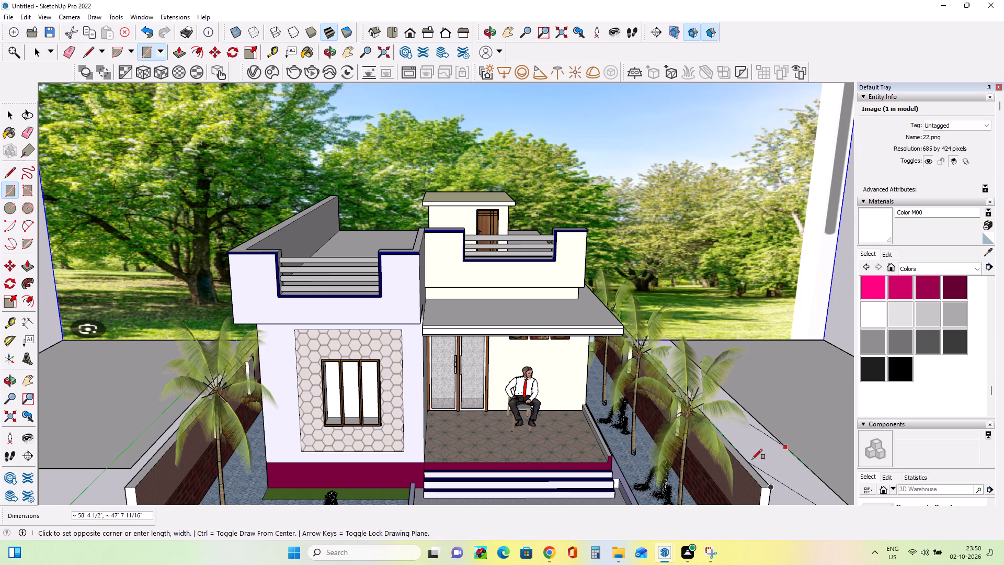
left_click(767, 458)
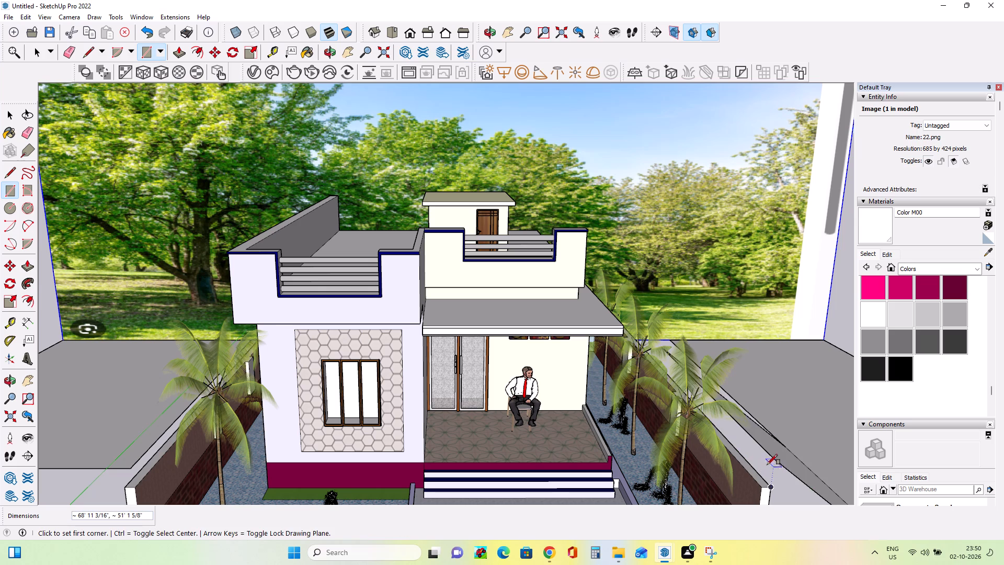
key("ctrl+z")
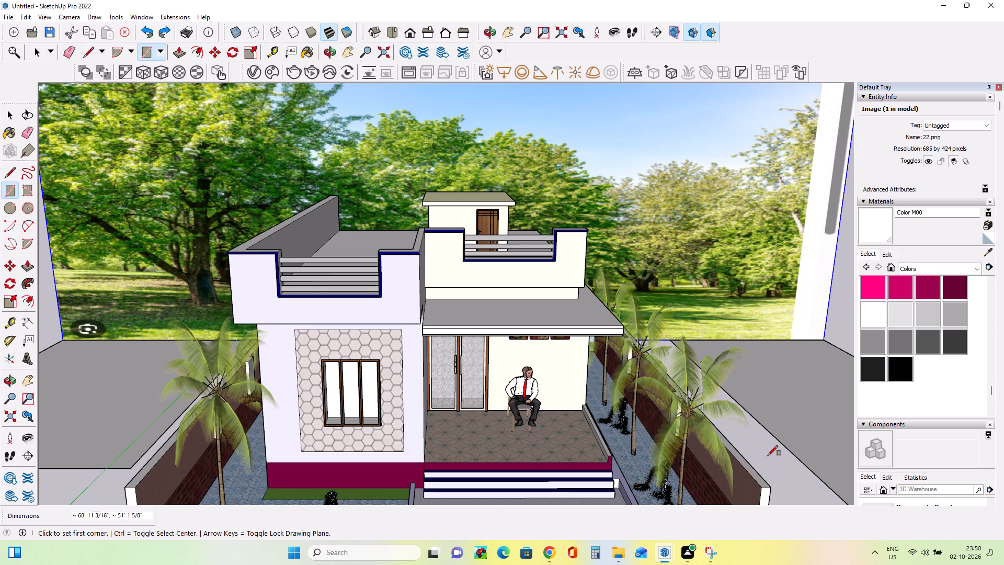
Paint the ground rectangles on both sides of the plot with Grass Dark Green from the Landscaping, Fencing and Vegetation materials.
left_click(937, 275)
left_click(942, 266)
left_click(963, 267)
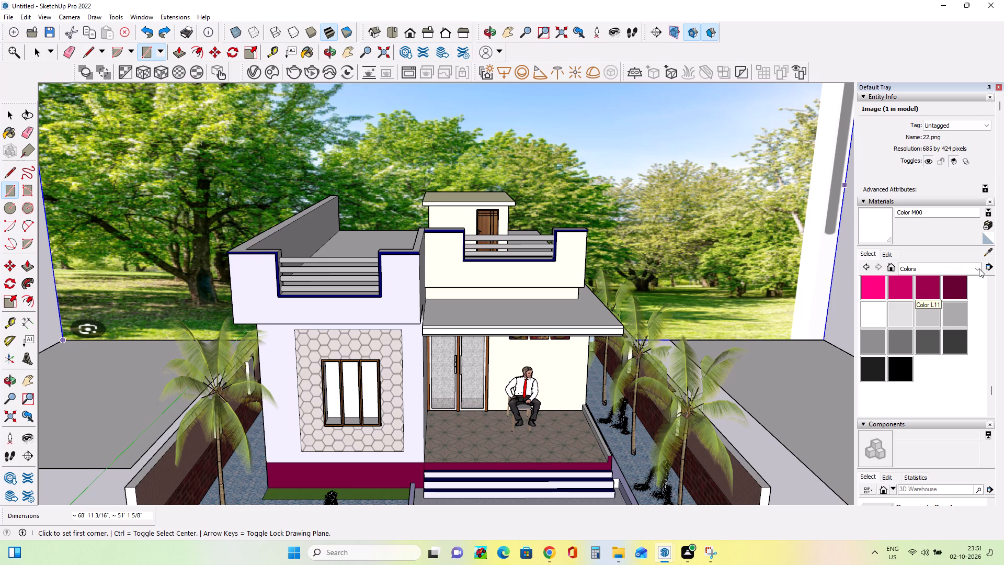
left_click(979, 268)
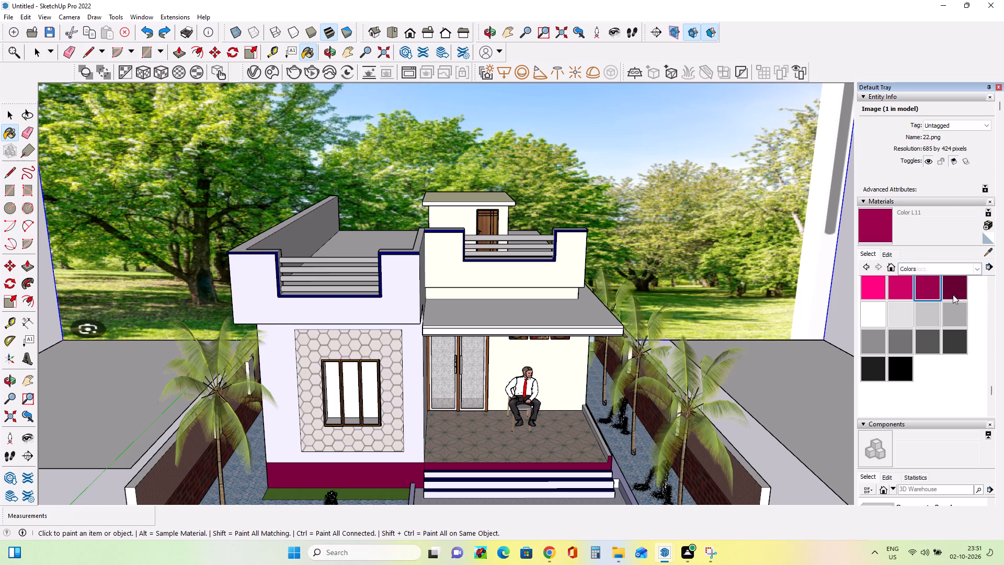
left_click(962, 268)
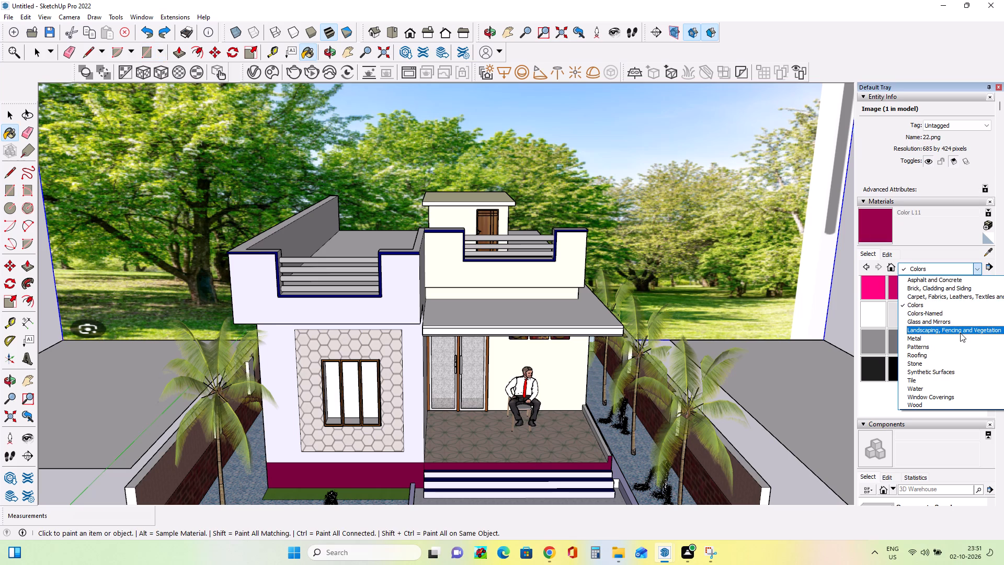
left_click(960, 333)
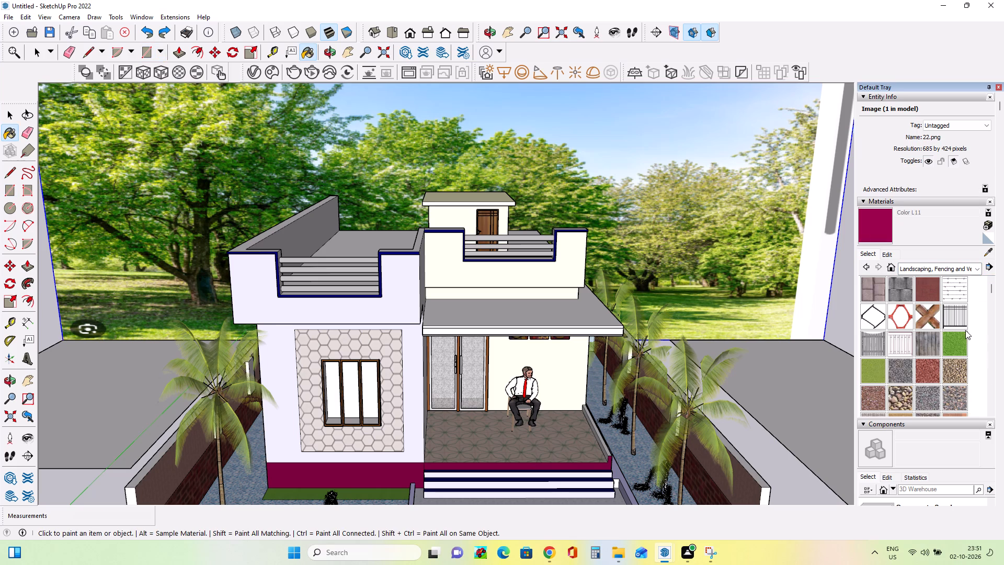
left_click(953, 345)
left_click(778, 403)
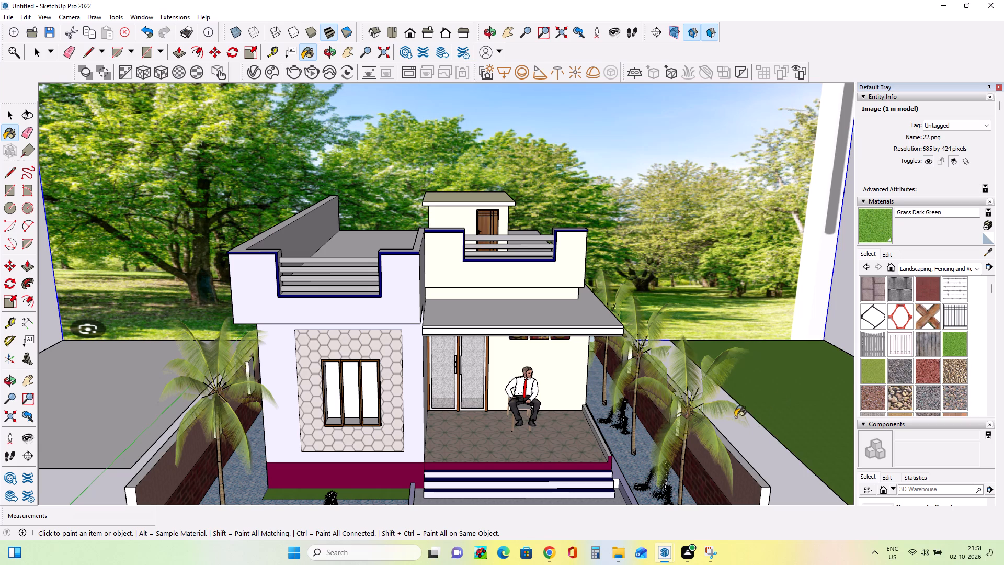
left_click(75, 412)
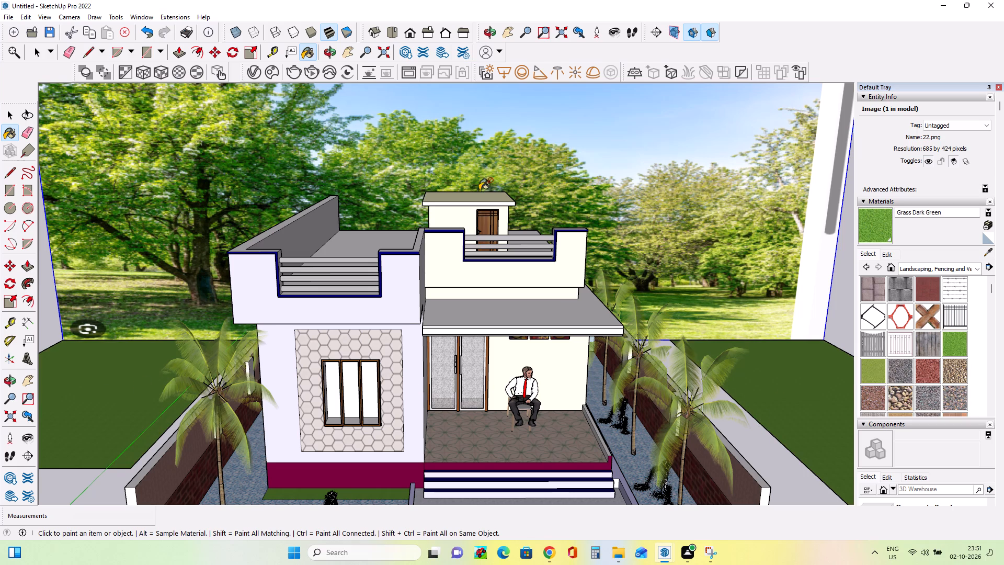
Start a V-Ray render of the house's front view with the whole tree backdrop in frame.
double_click(26, 378)
left_click(302, 414)
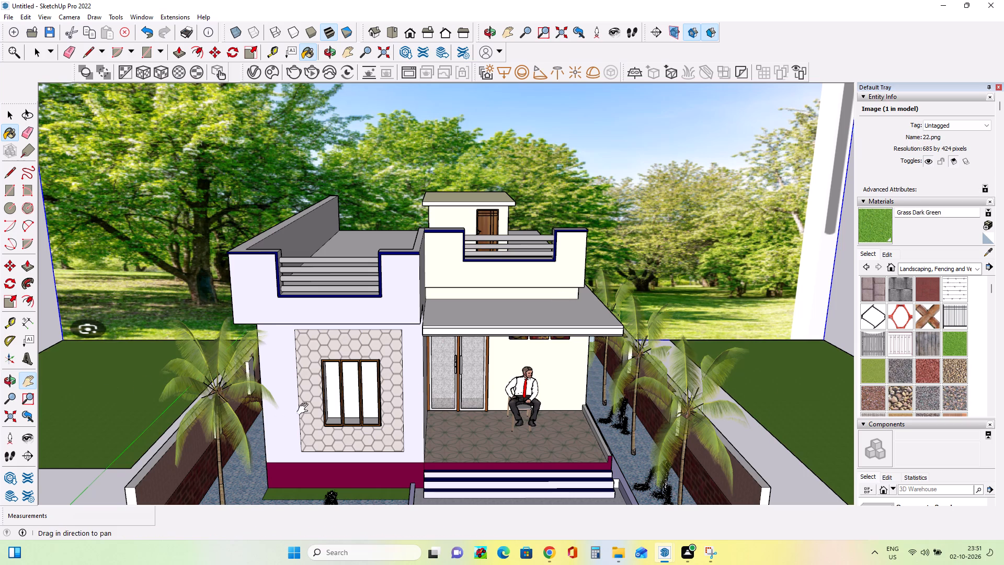
left_click_drag(305, 402, 307, 385)
left_click(307, 389)
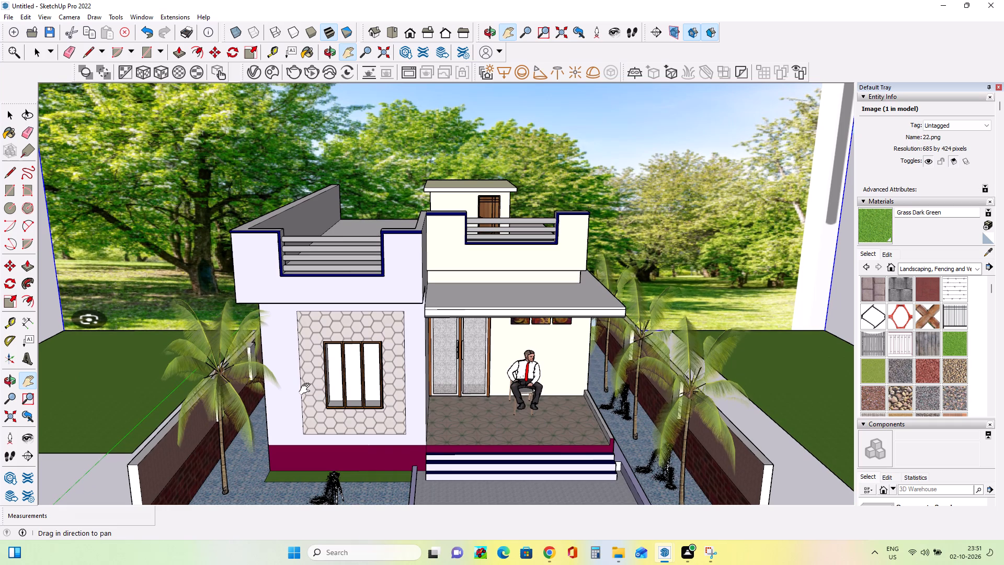
middle_click_drag(316, 397, 317, 376)
middle_click(317, 376)
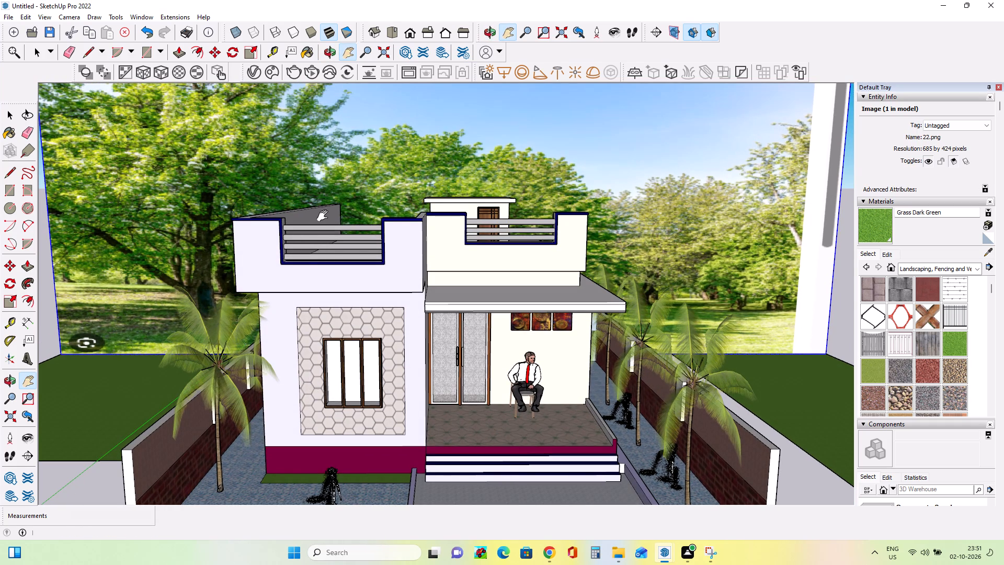
middle_click_drag(361, 294, 360, 282)
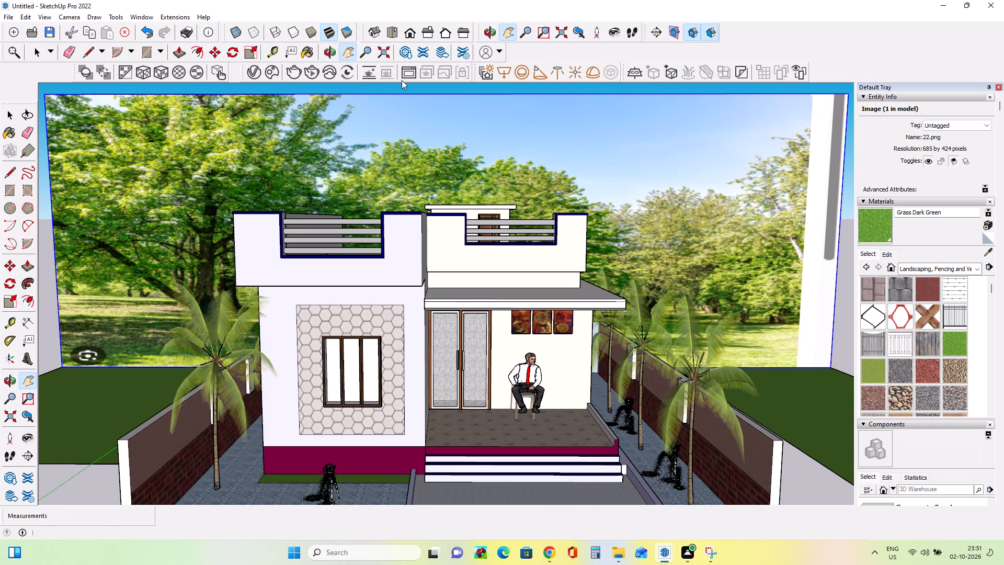
left_click(293, 73)
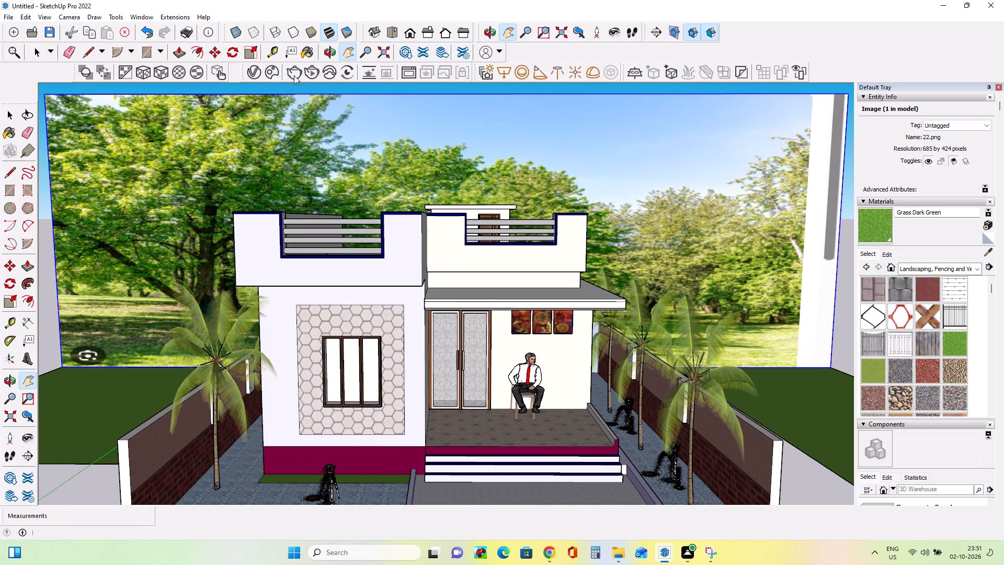
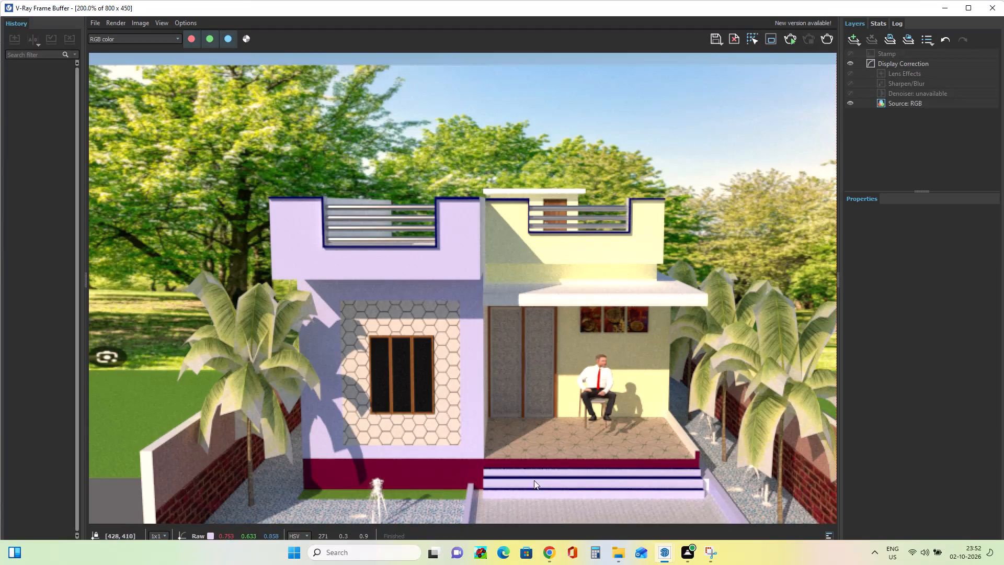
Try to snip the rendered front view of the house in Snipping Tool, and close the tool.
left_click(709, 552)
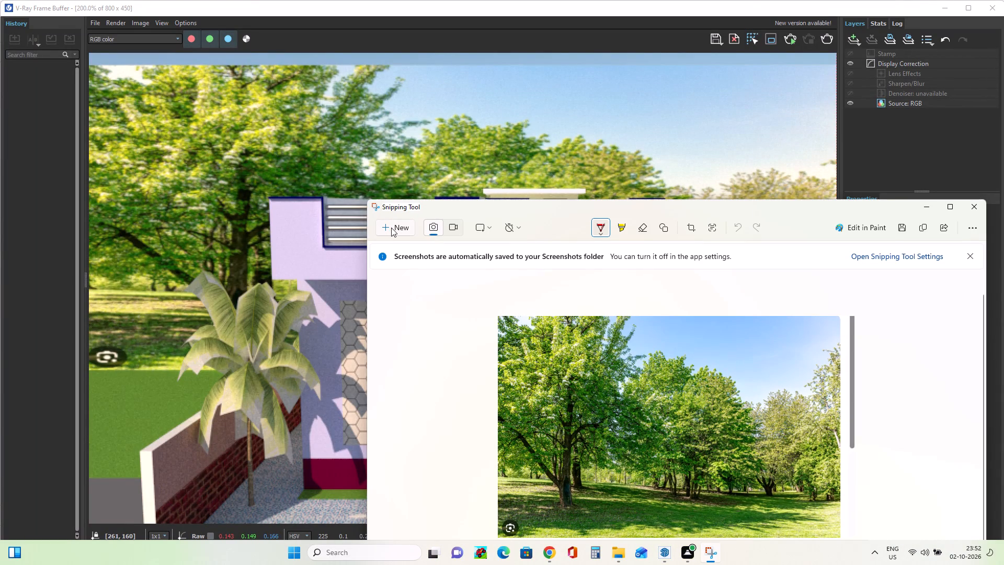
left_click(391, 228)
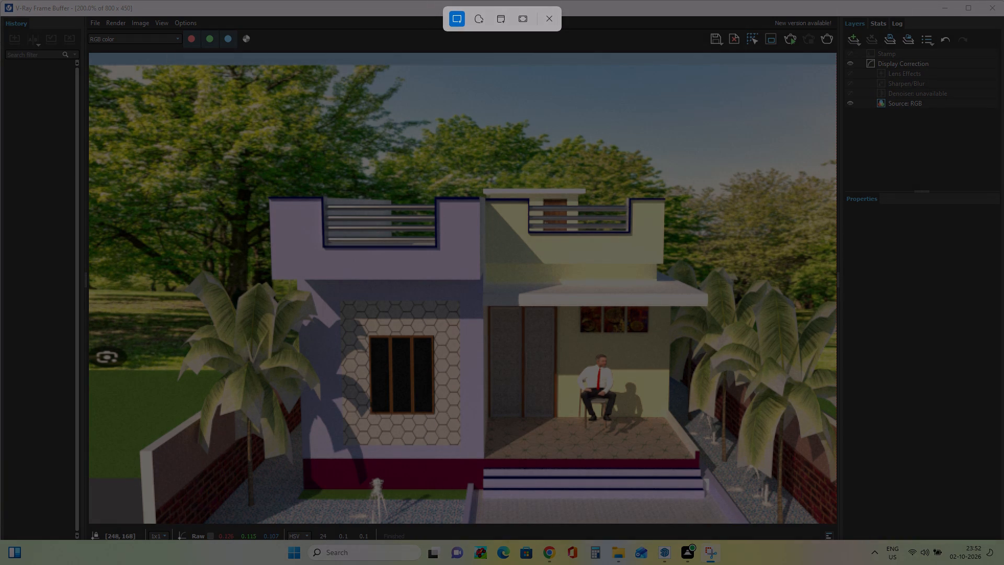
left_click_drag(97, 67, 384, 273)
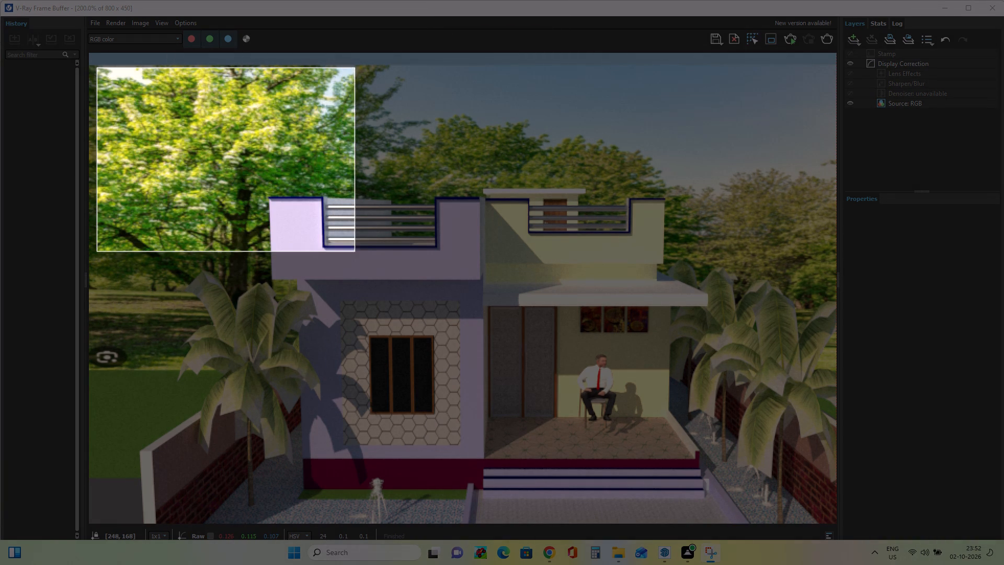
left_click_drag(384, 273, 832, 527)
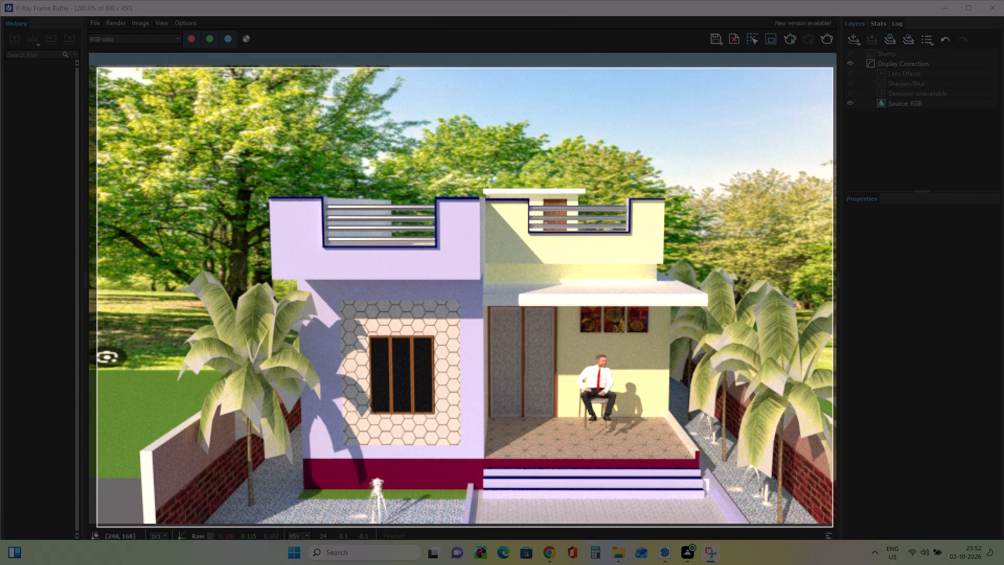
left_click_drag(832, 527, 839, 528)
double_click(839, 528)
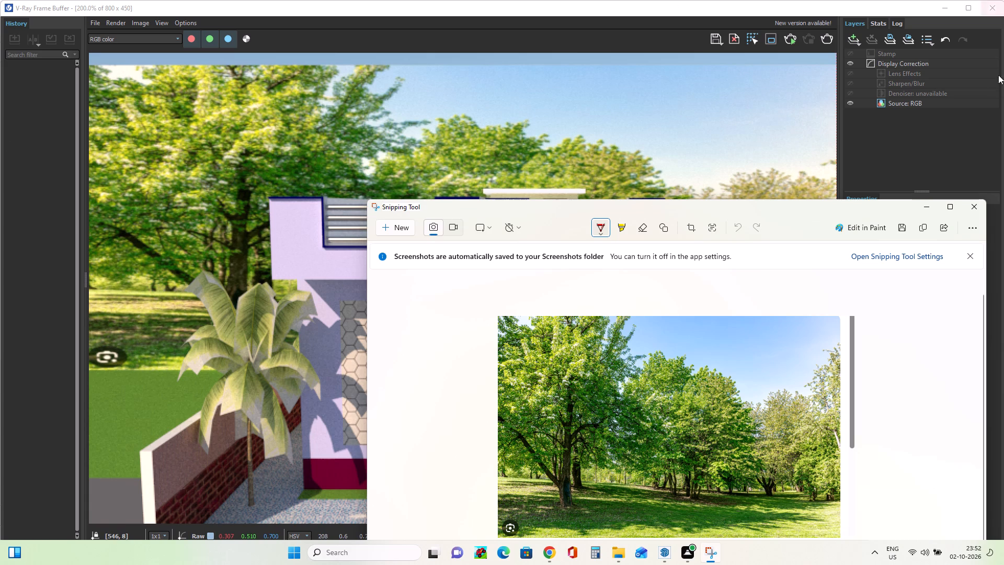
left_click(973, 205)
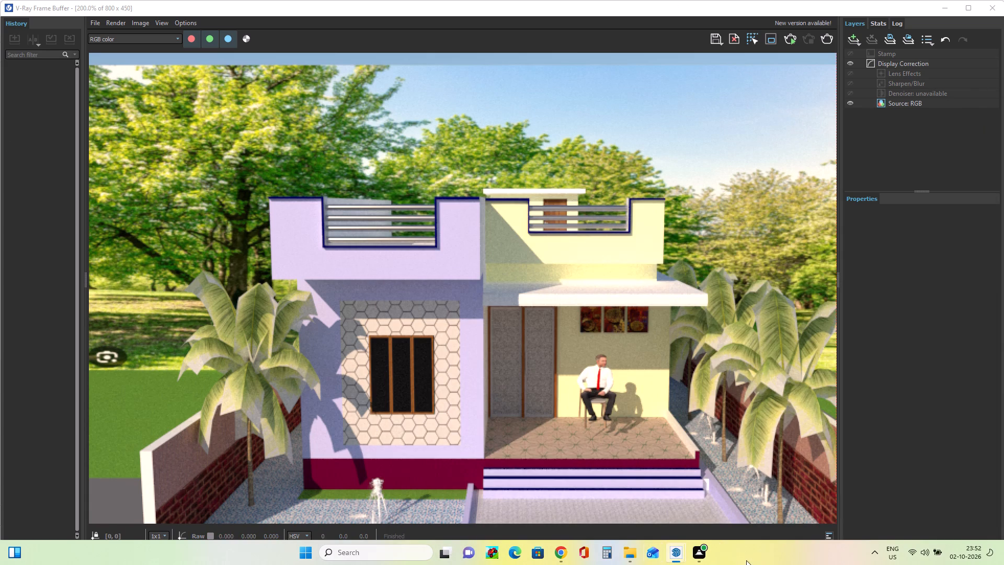
Reopen Snipping Tool and capture a rectangular snip of the rendered house image in the V-Ray frame buffer.
left_click(365, 561)
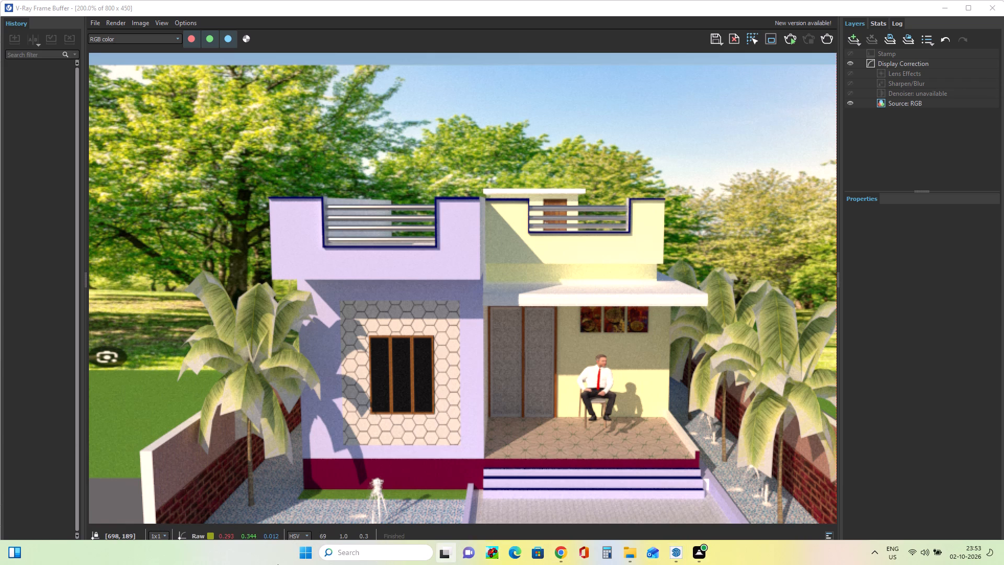
left_click(357, 551)
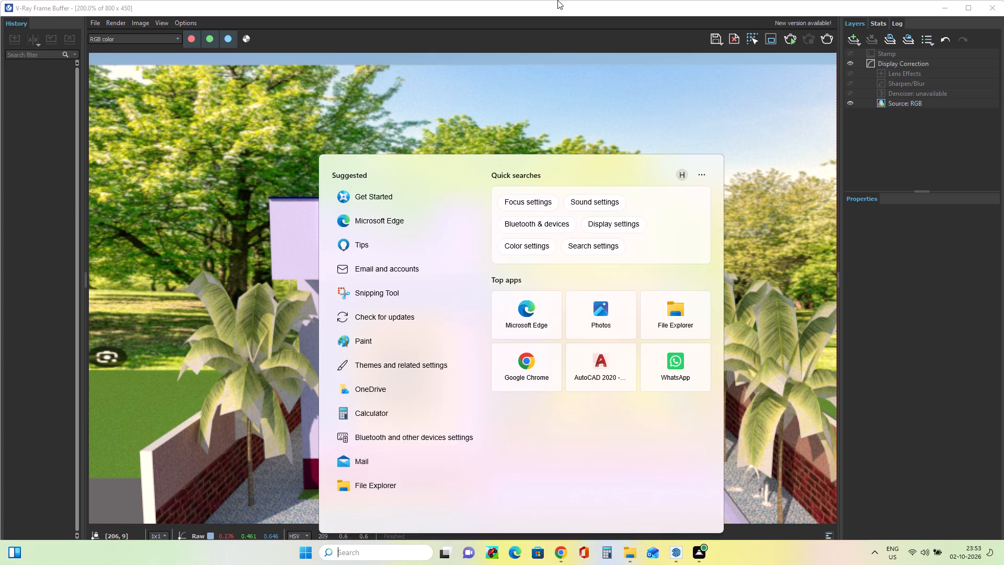
left_click(378, 293)
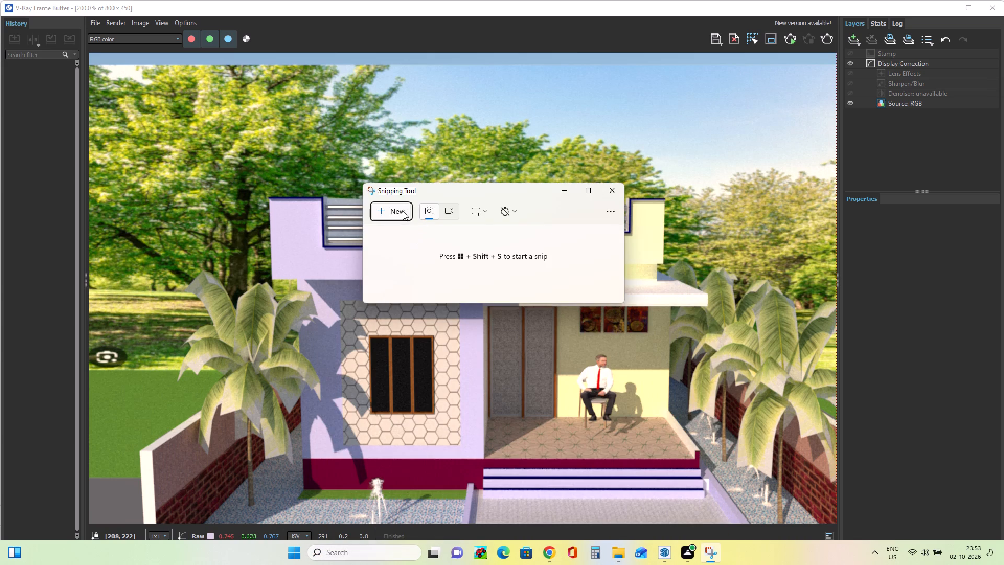
left_click(402, 212)
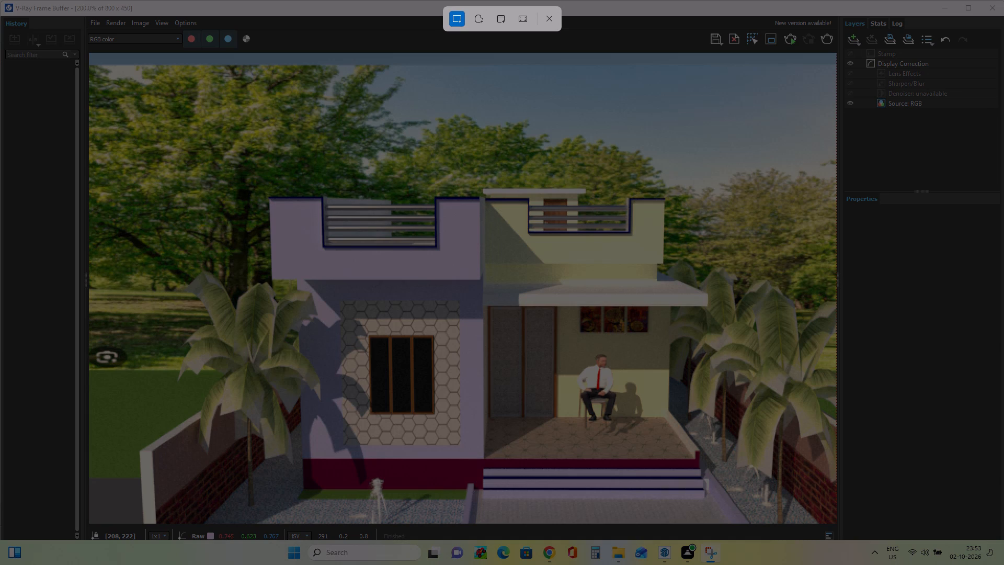
left_click_drag(102, 71, 835, 540)
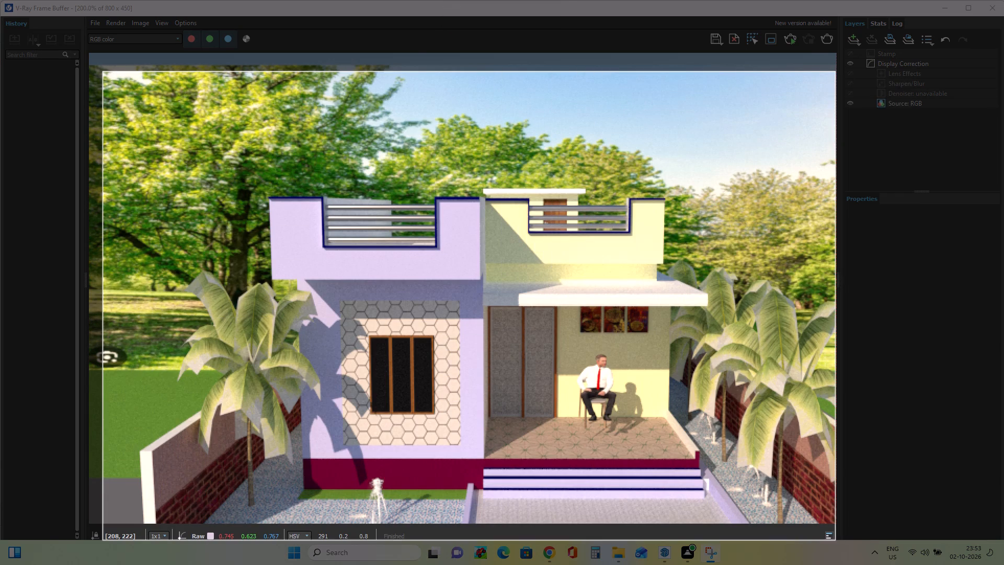
left_click_drag(835, 540, 836, 539)
left_click_drag(836, 534, 830, 510)
left_click(830, 510)
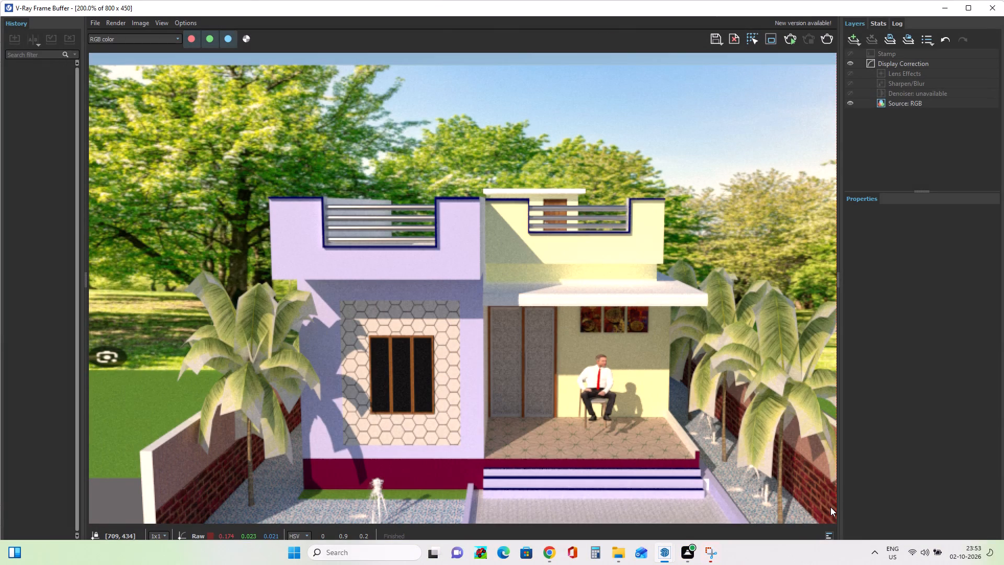
Crop the frame buffer's dark status strip off the bottom edge of the captured render in Snipping Tool.
left_click(701, 546)
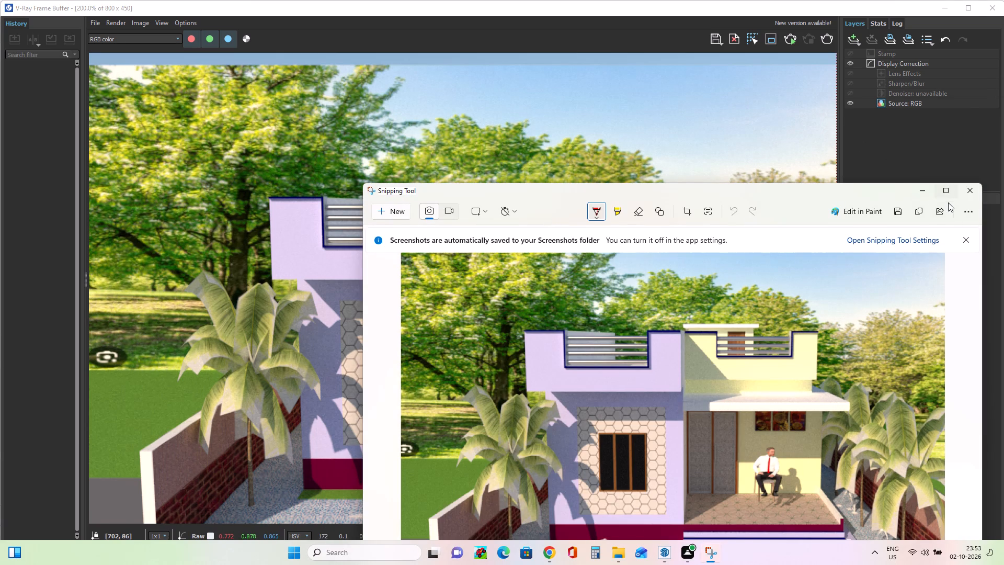
left_click(944, 196)
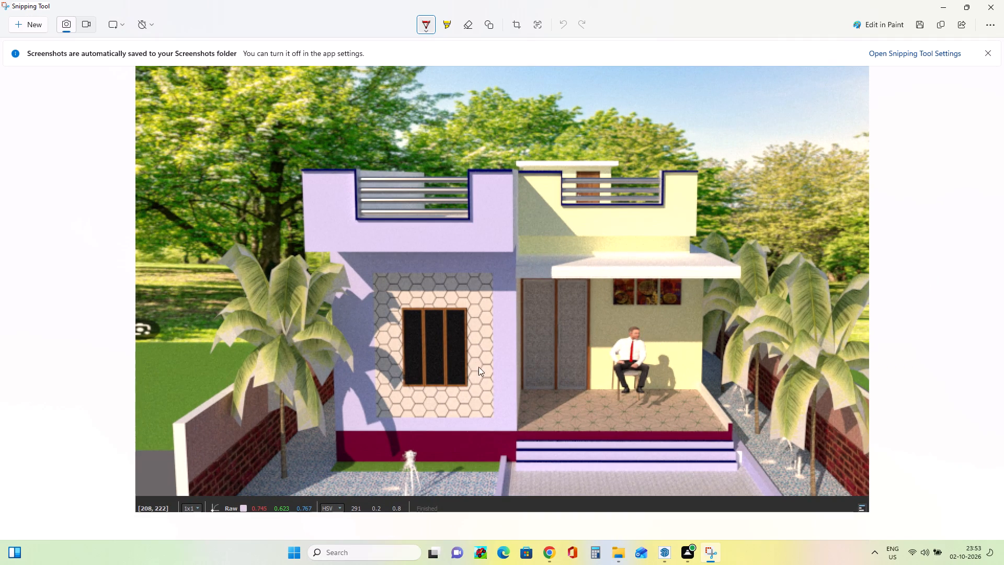
left_click(516, 24)
left_click_drag(501, 523, 503, 509)
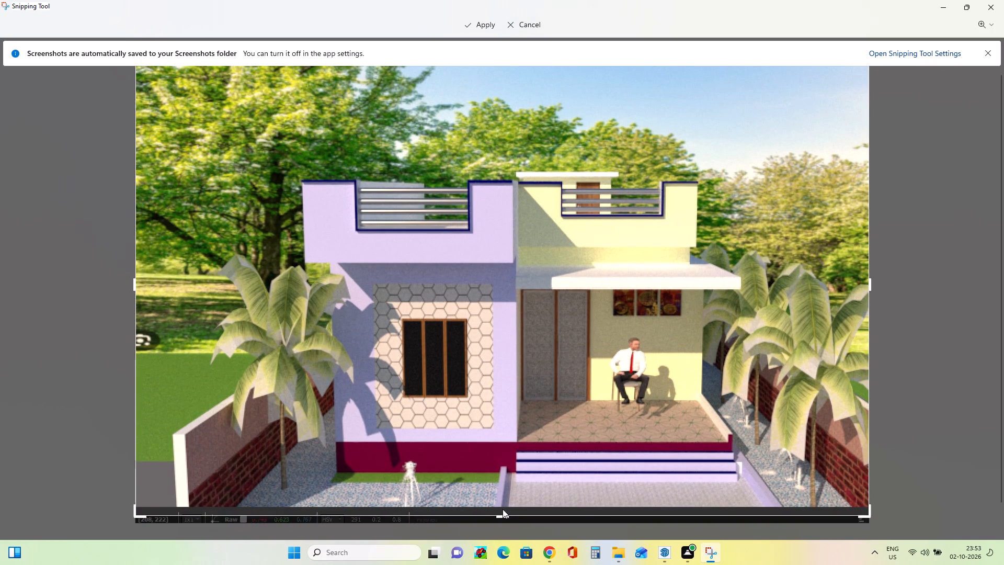
left_click_drag(503, 509, 504, 499)
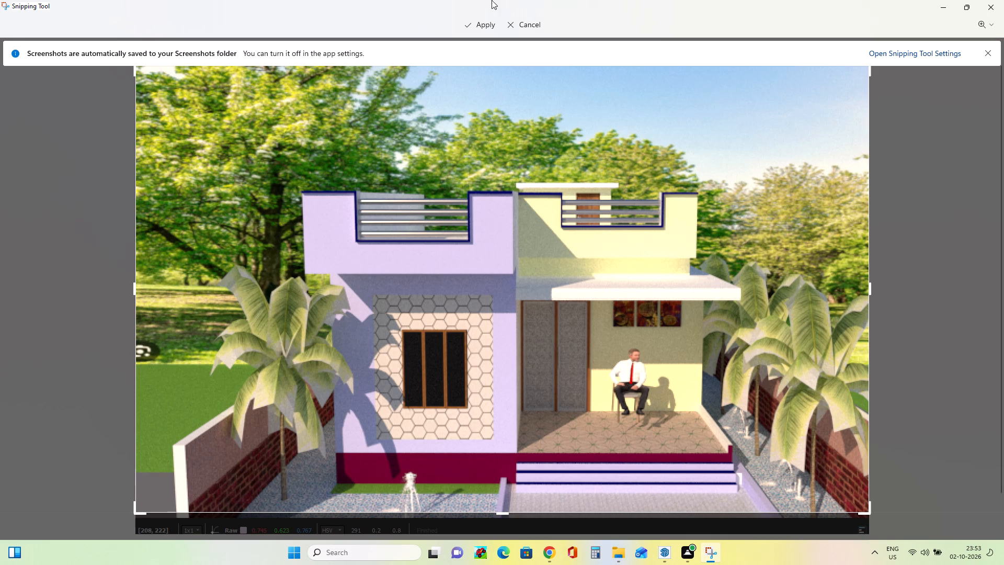
left_click(482, 22)
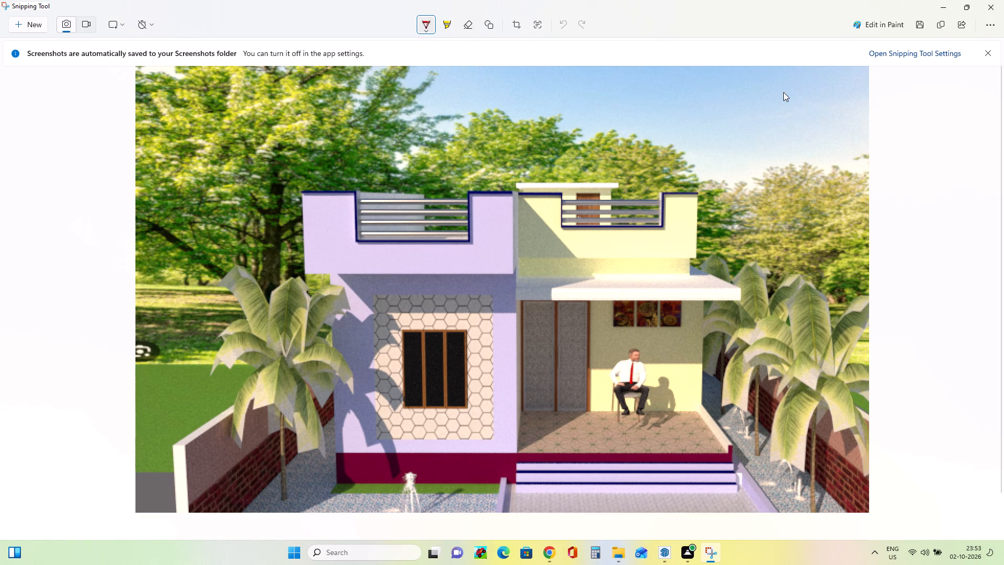
Save the cropped render to the Desktop as a PNG named "25x30 Modern Single-Storey House Elevation Design pdf".
left_click(920, 27)
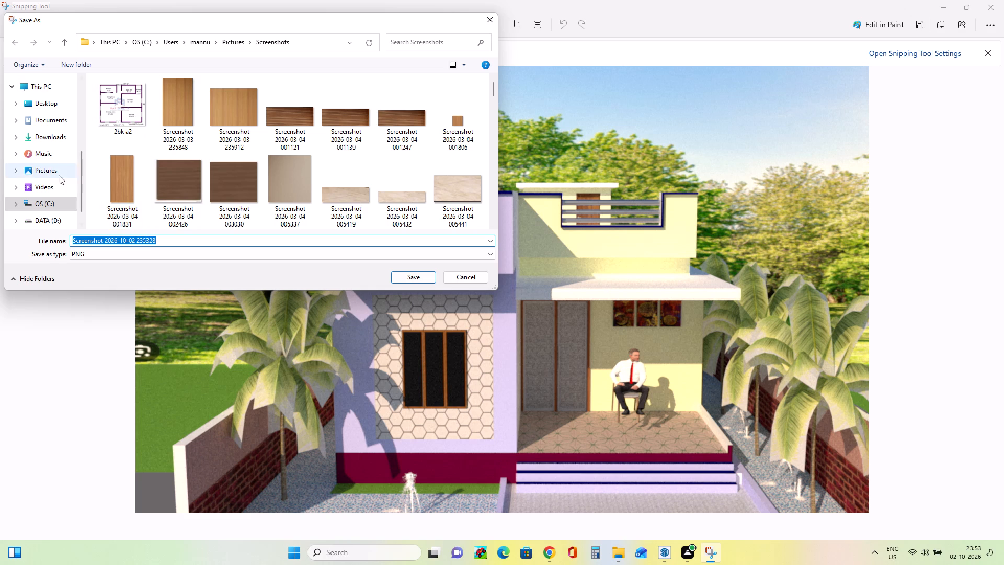
left_click(48, 102)
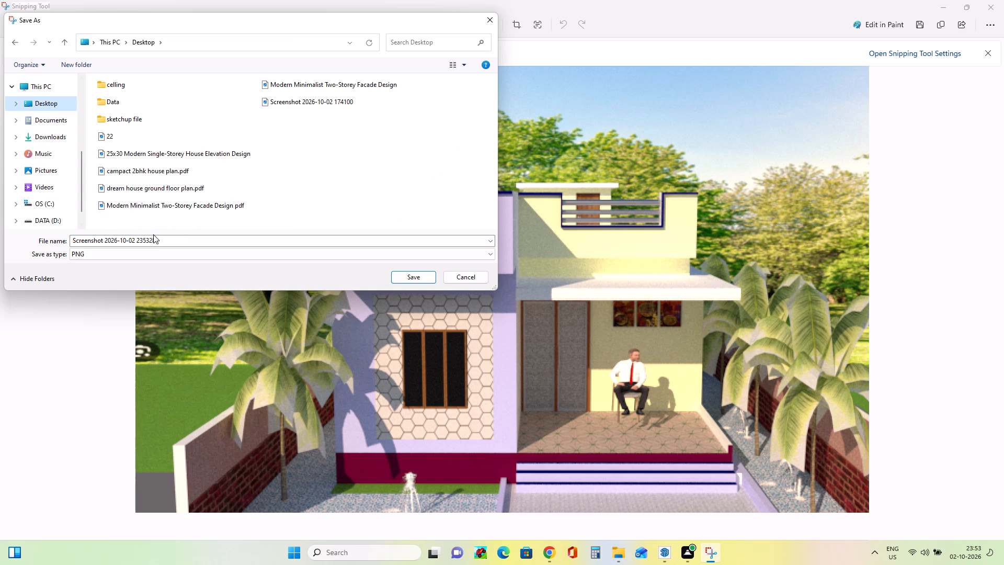
left_click(164, 238)
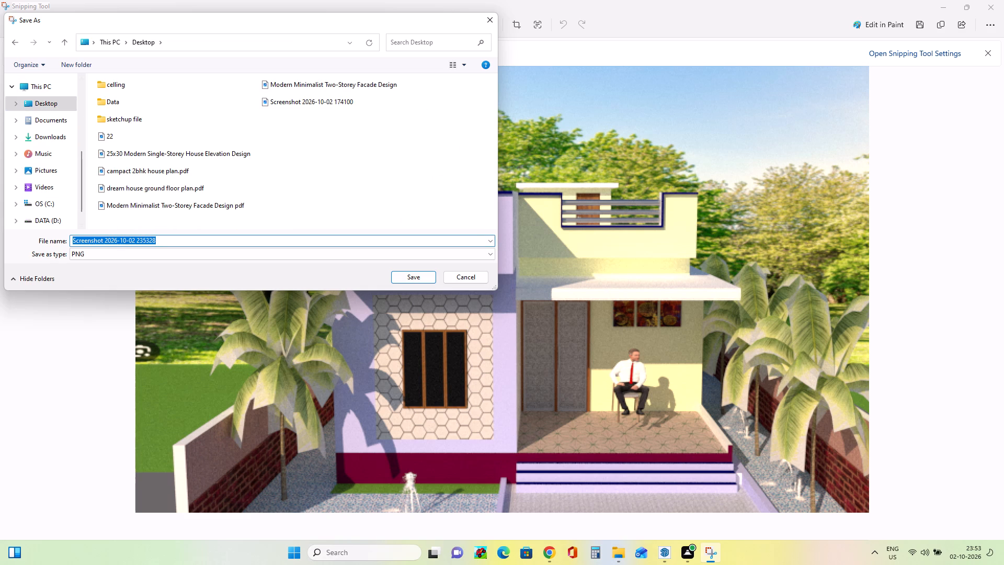
type("25")
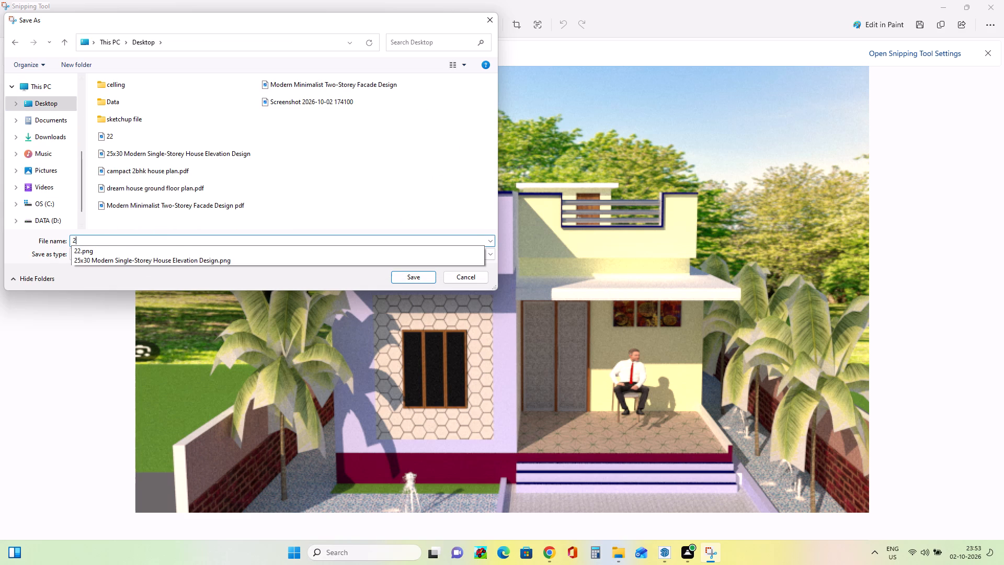
left_click(181, 251)
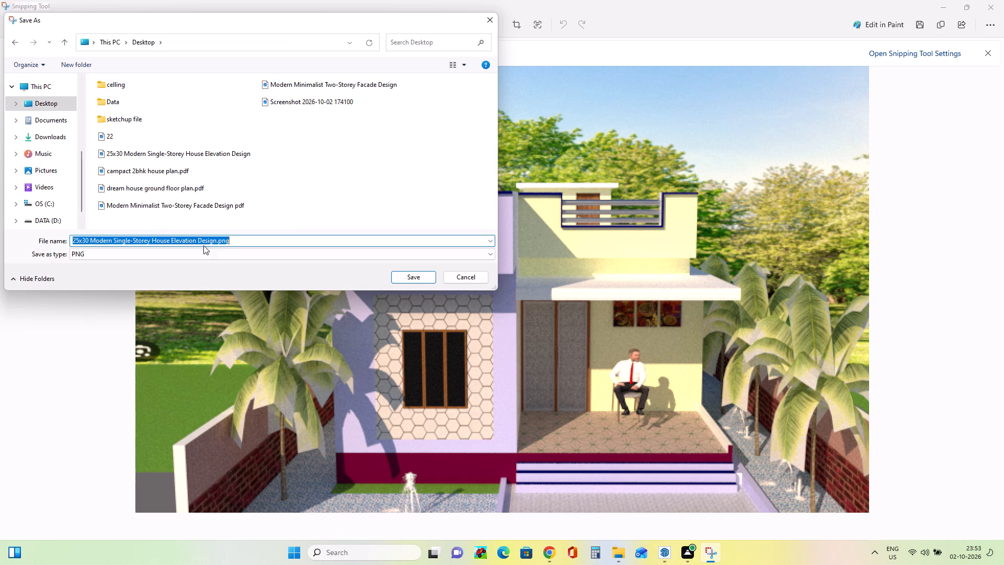
left_click(232, 240)
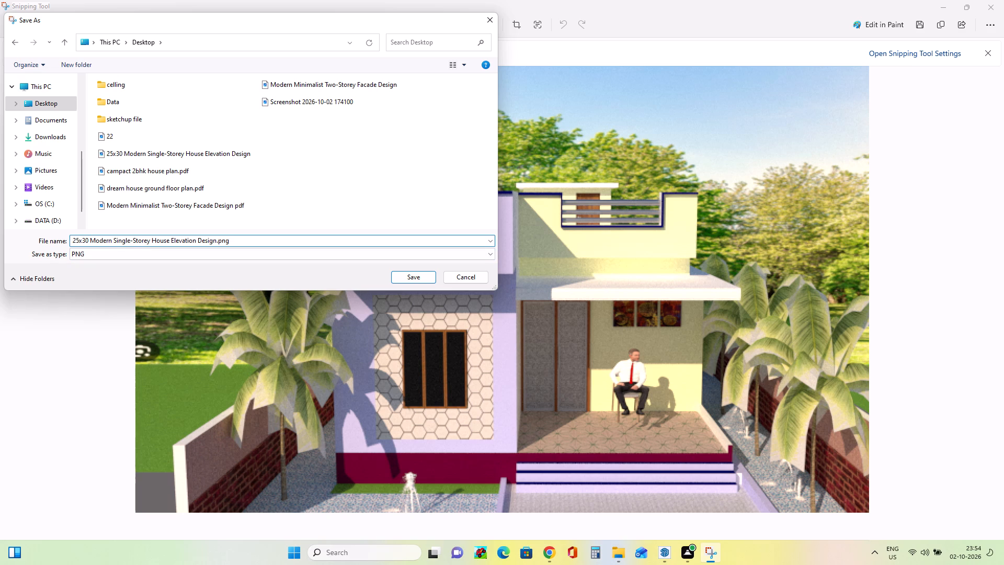
key("BackSpace")
key("BackSpace")
key("BackSpace")
key("BackSpace")
key("space")
key("s")
key("BackSpace")
type("pdf")
left_click(413, 281)
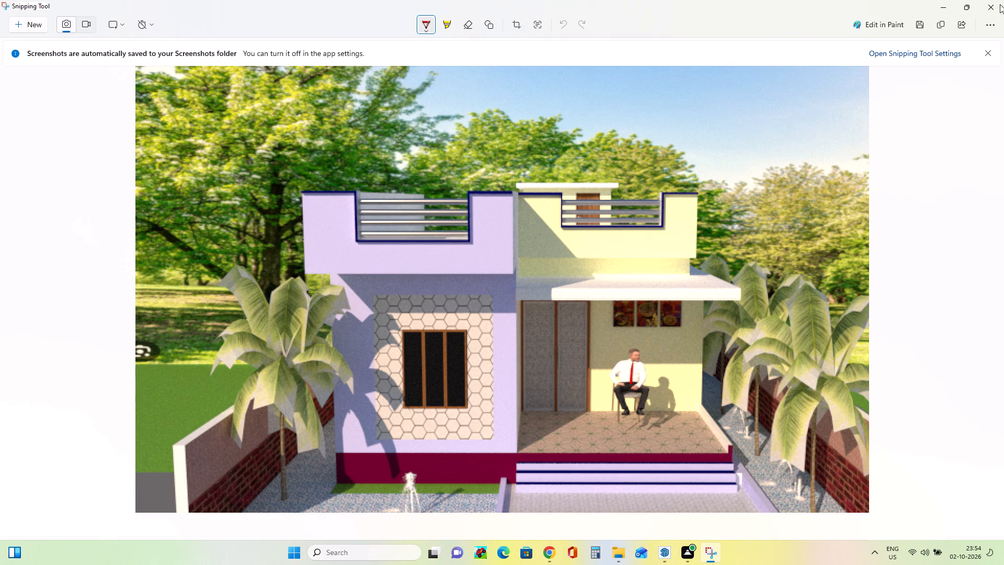
left_click(949, 10)
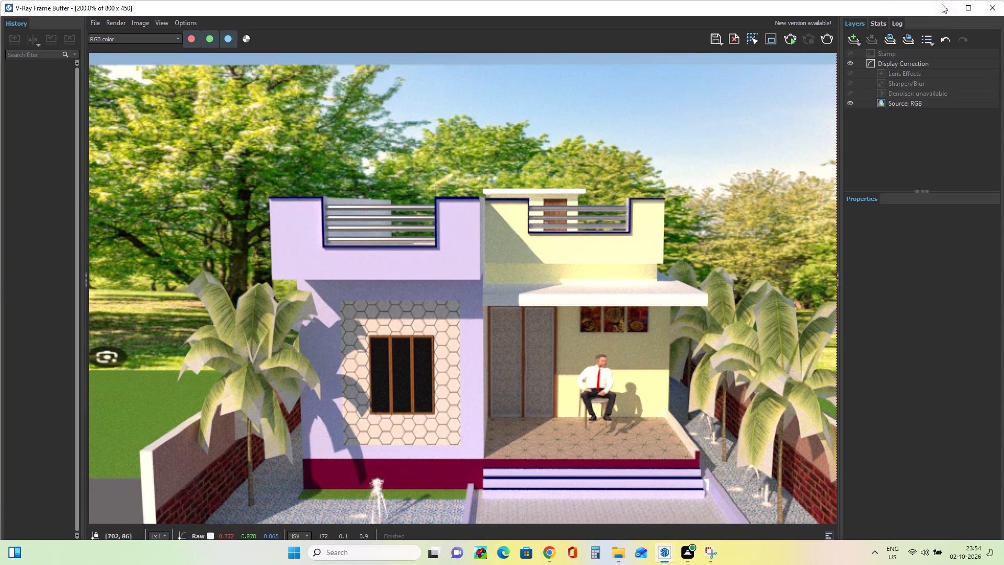
Return to the SketchUp model and save it to the Desktop as "25x30 Modern Single-Storey House Elevation Design skp".
left_click(947, 7)
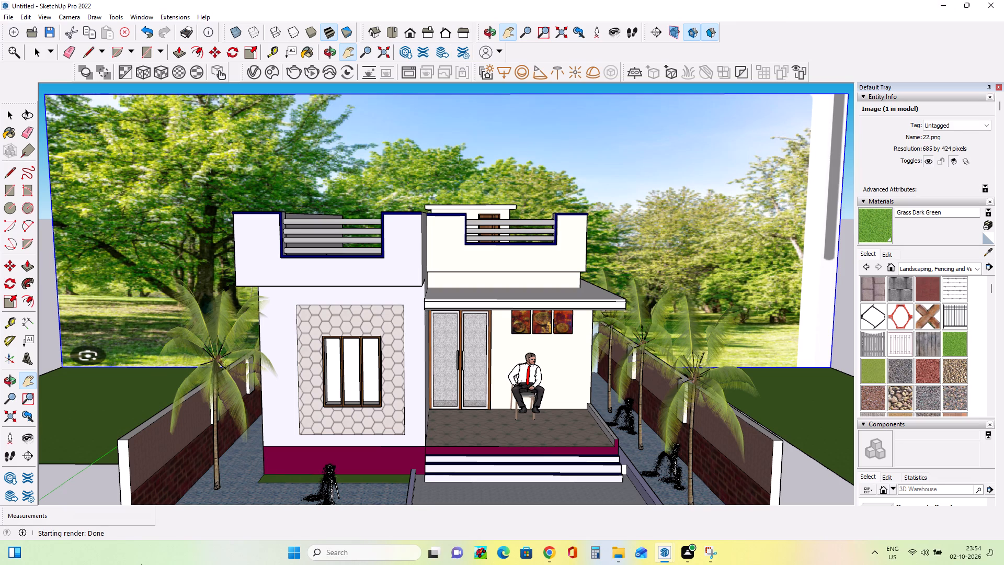
right_click(132, 564, "ctrl")
key("ctrl+s")
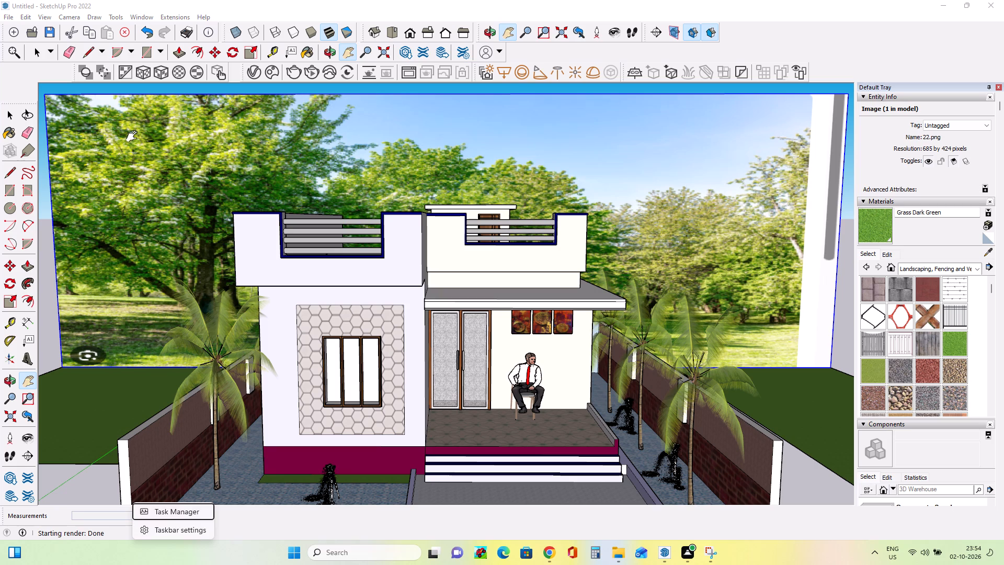
left_click(5, 16)
left_click(51, 64)
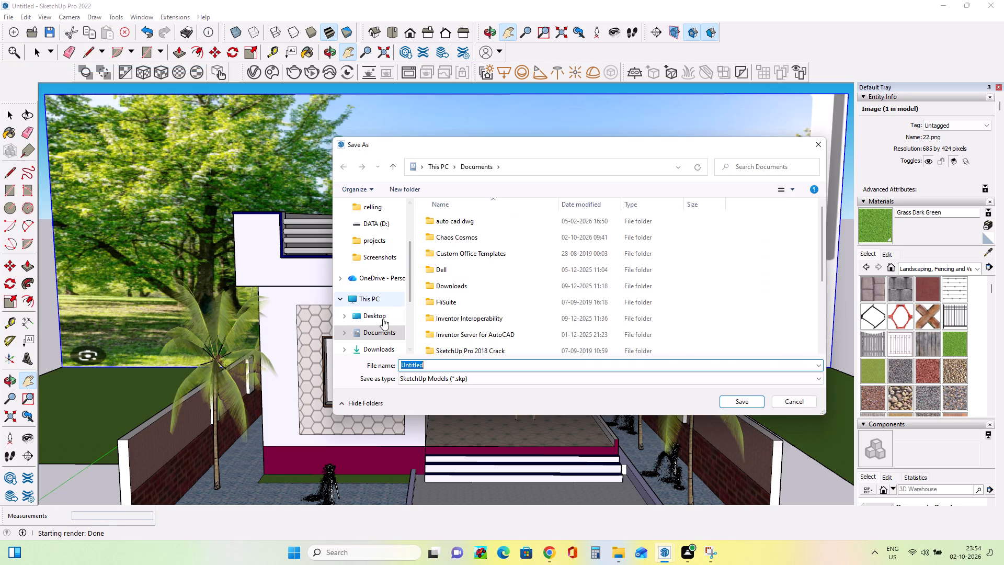
left_click(383, 312)
left_click(460, 366)
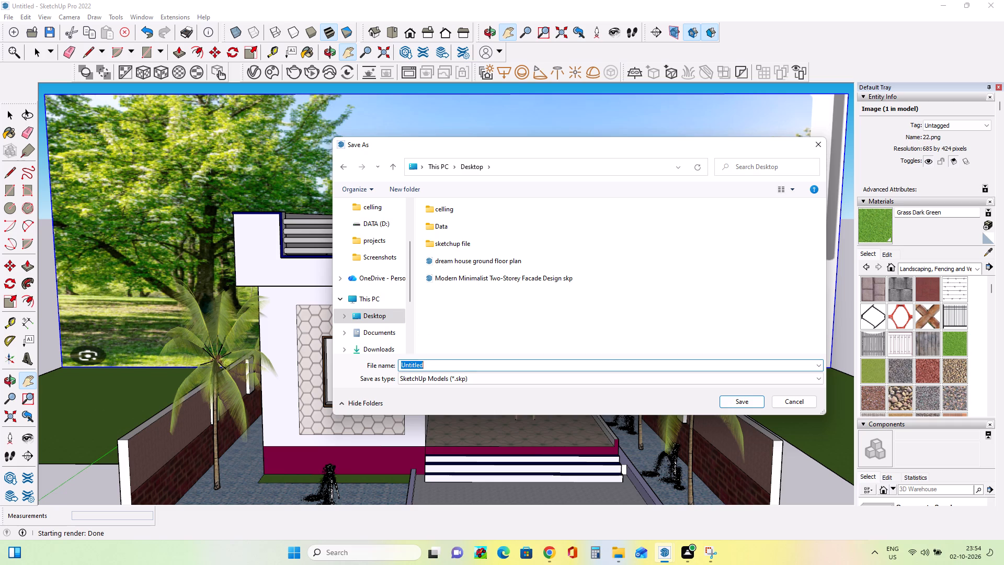
key("Delete")
key("2")
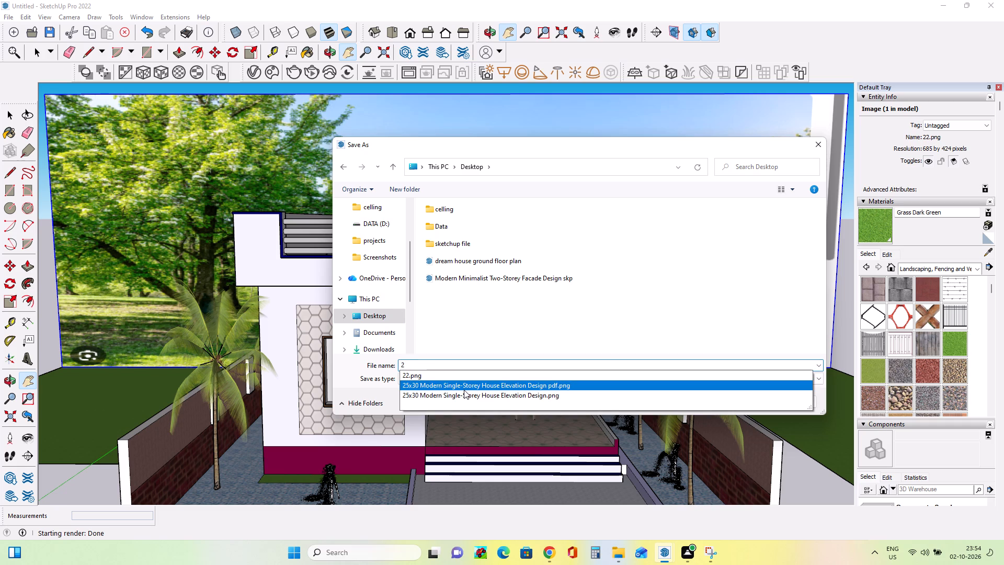
left_click(464, 390)
left_click(578, 366)
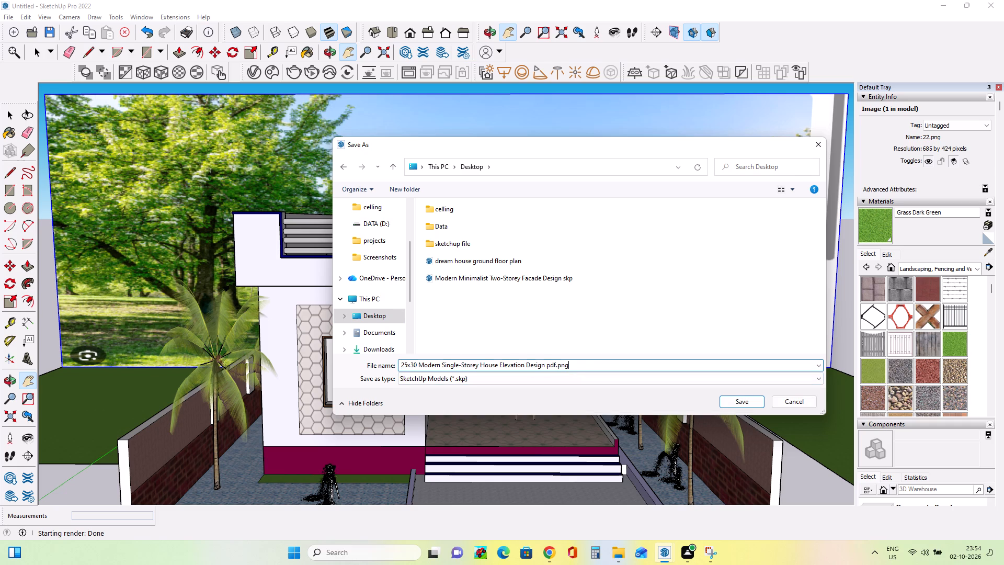
key("BackSpace")
key("BackSpace")
key("BackSpace")
key("BackSpace")
key("BackSpace")
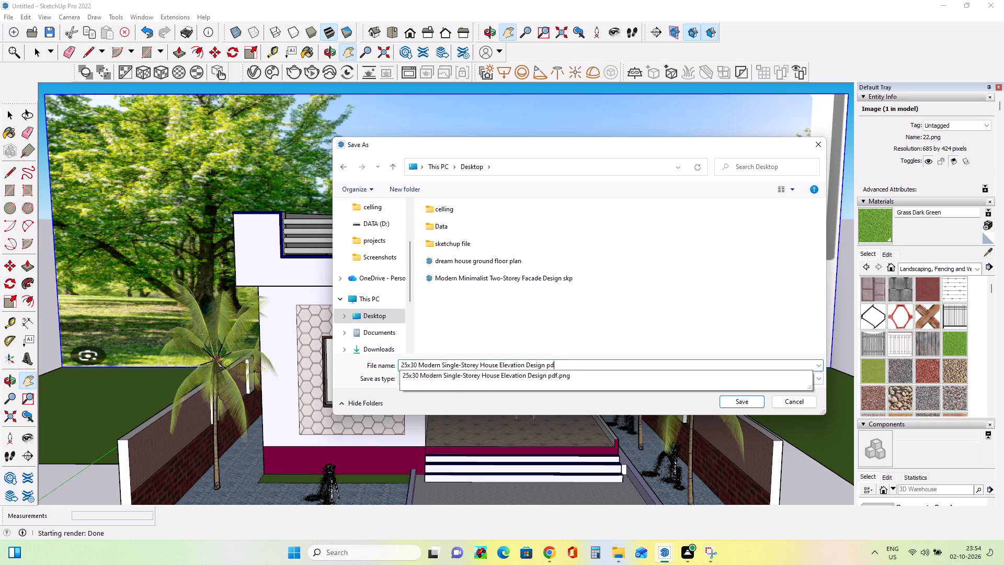
key("BackSpace")
key("BackSpace")
type("skp")
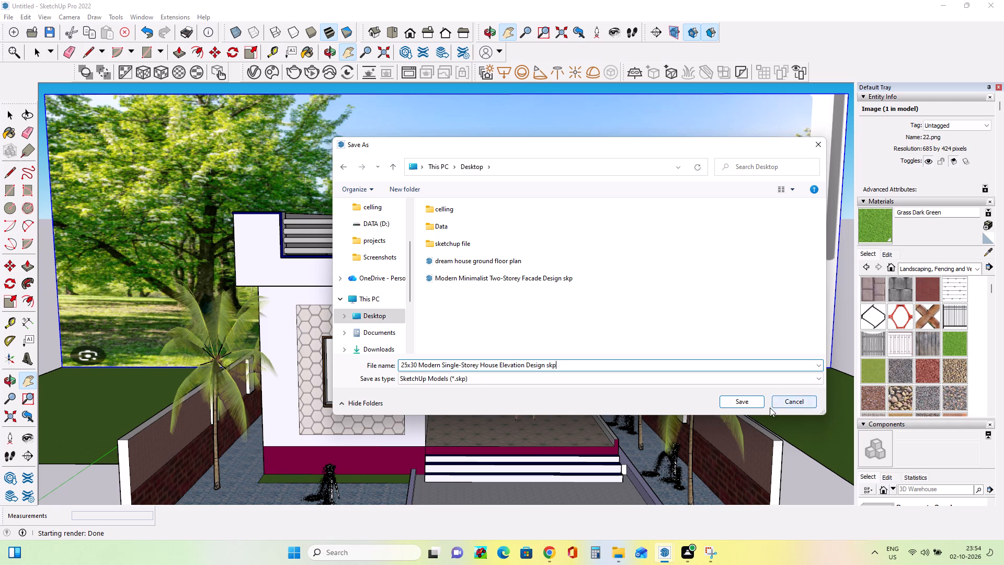
left_click(739, 404)
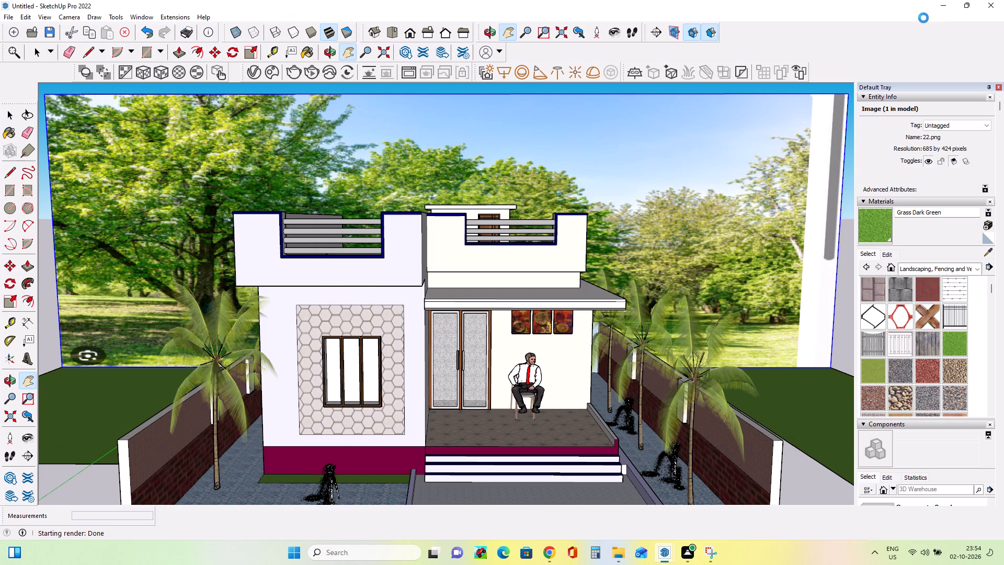